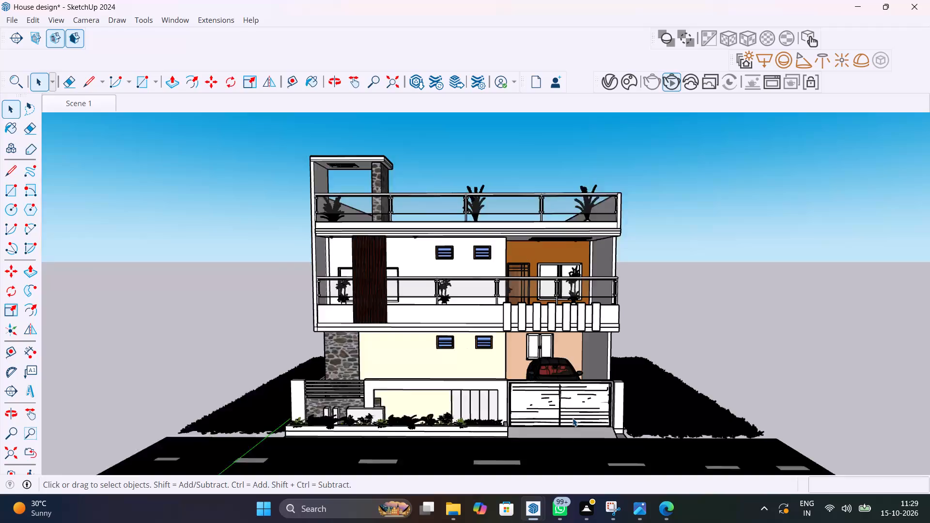
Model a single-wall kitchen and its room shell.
Save the current house design model.
scroll(573, 418, down, 2)
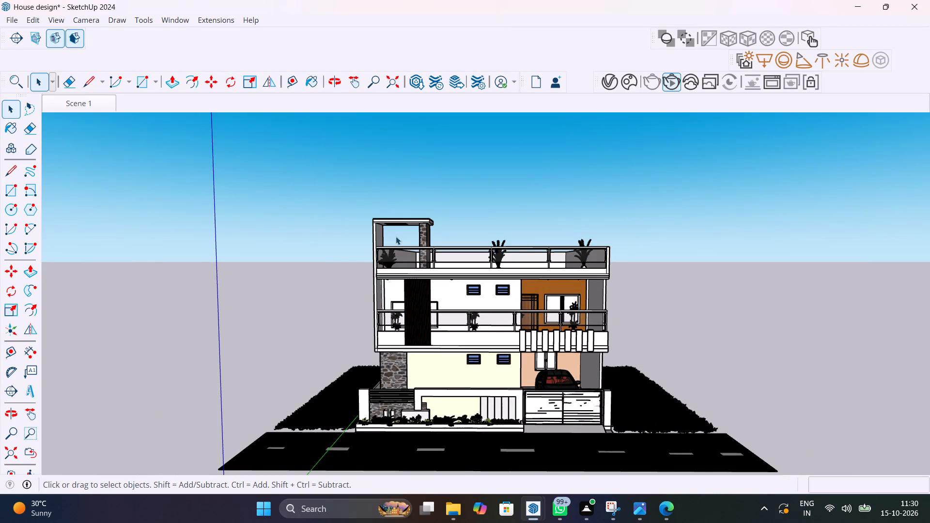
key(ctrl+s)
Start a new empty model.
click(15, 21)
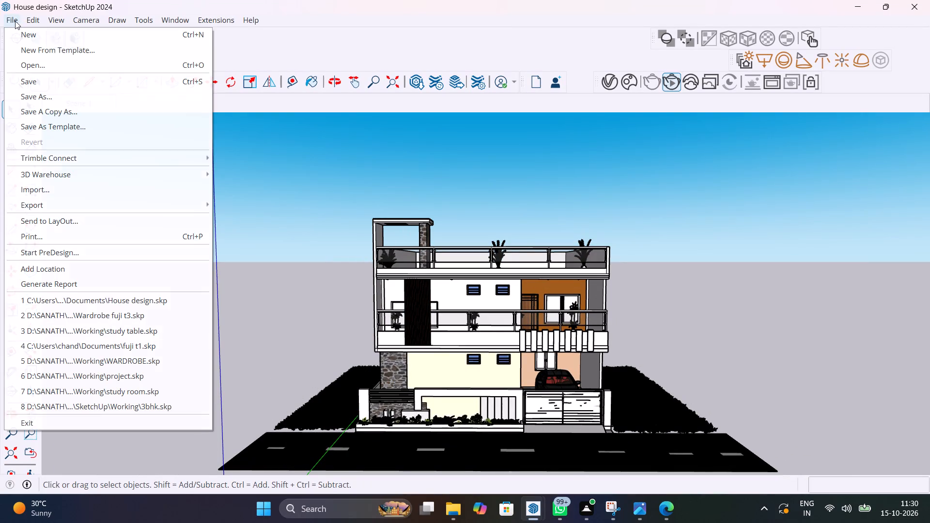
click(38, 40)
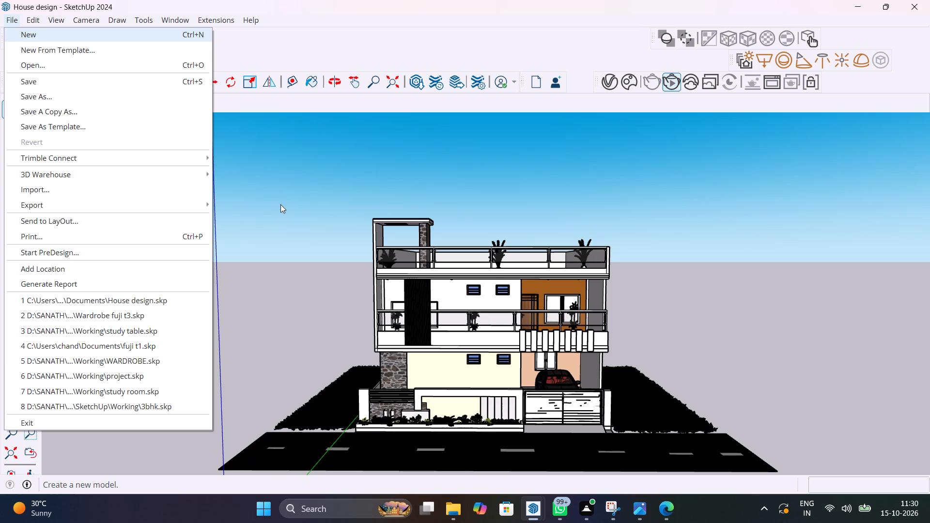
Begin saving the new model and browse to the D: drive folder SANATH > 1.PROJECTS > SketchUp > Working.
middle_drag(371, 334, 548, 367)
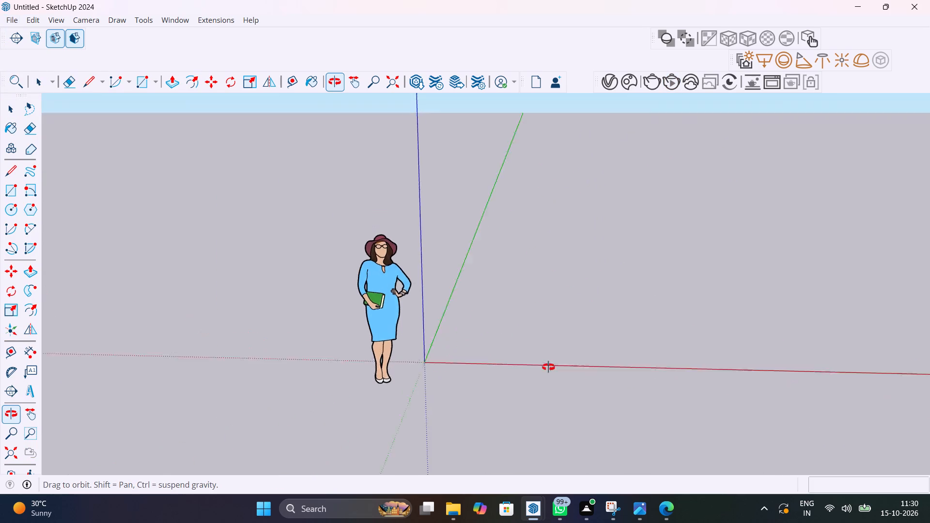
middle_drag(548, 367, 464, 362)
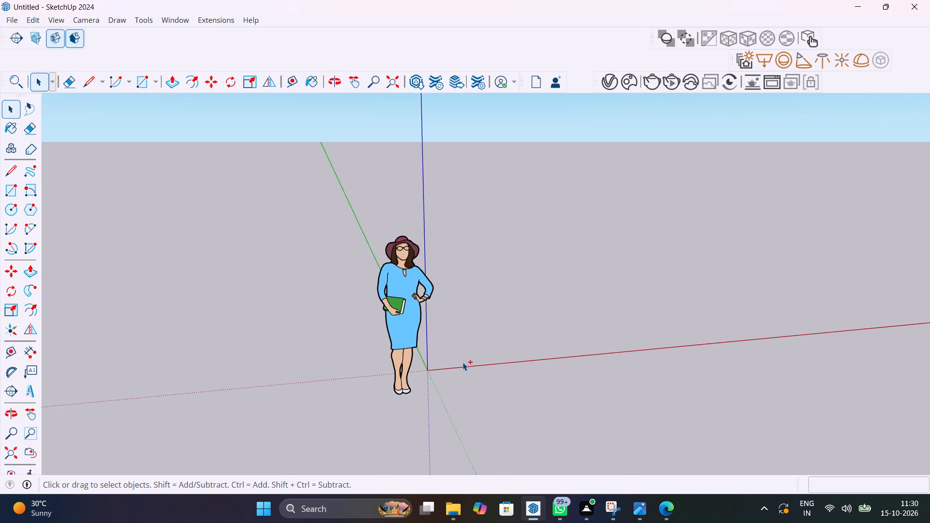
key(ctrl+s)
scroll(75, 177, down, 6)
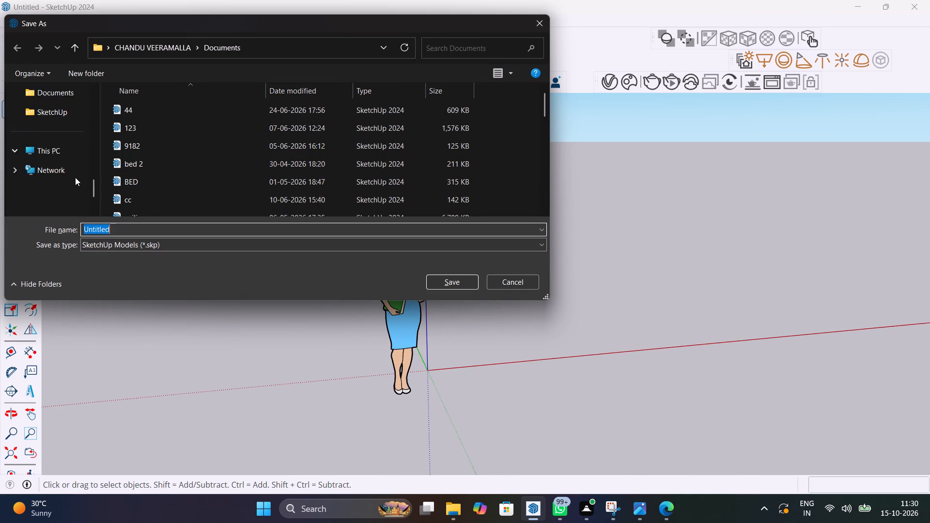
scroll(61, 121, up, 1)
double_click(62, 165)
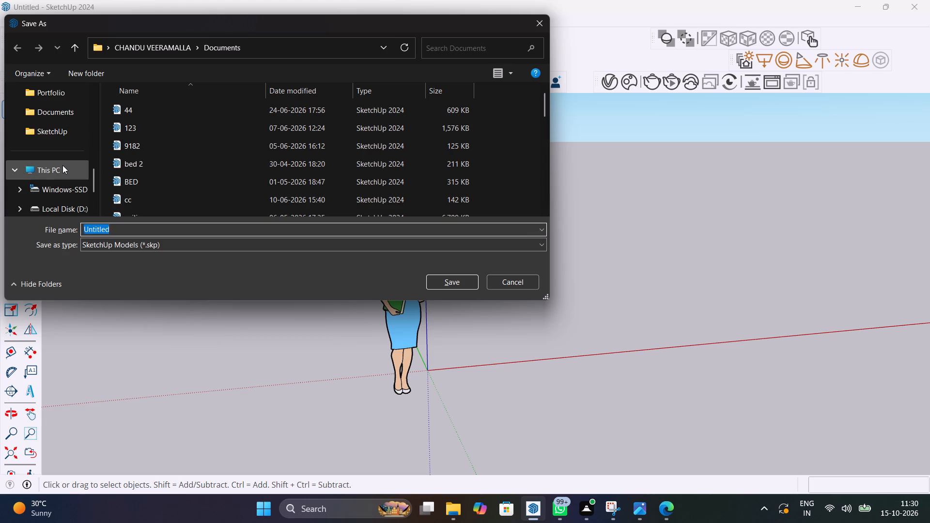
double_click(407, 107)
double_click(406, 106)
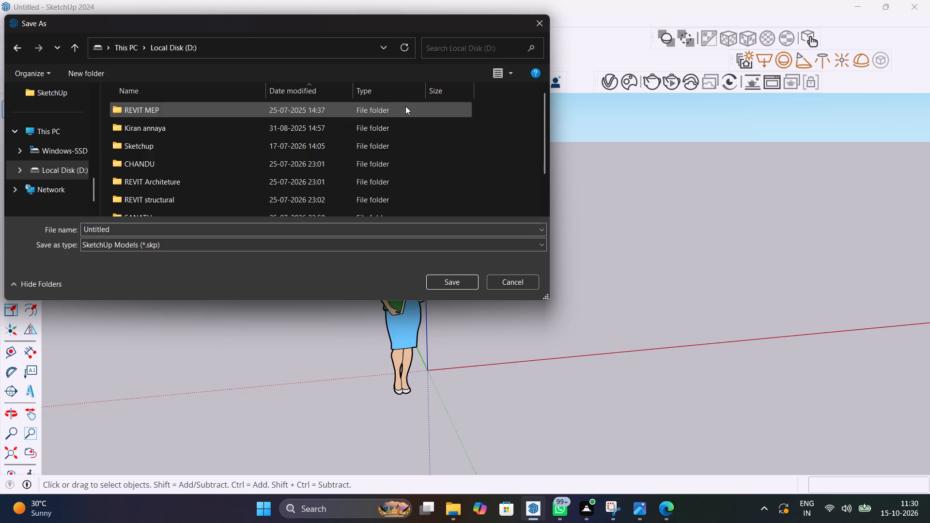
scroll(254, 171, down, 3)
double_click(222, 173)
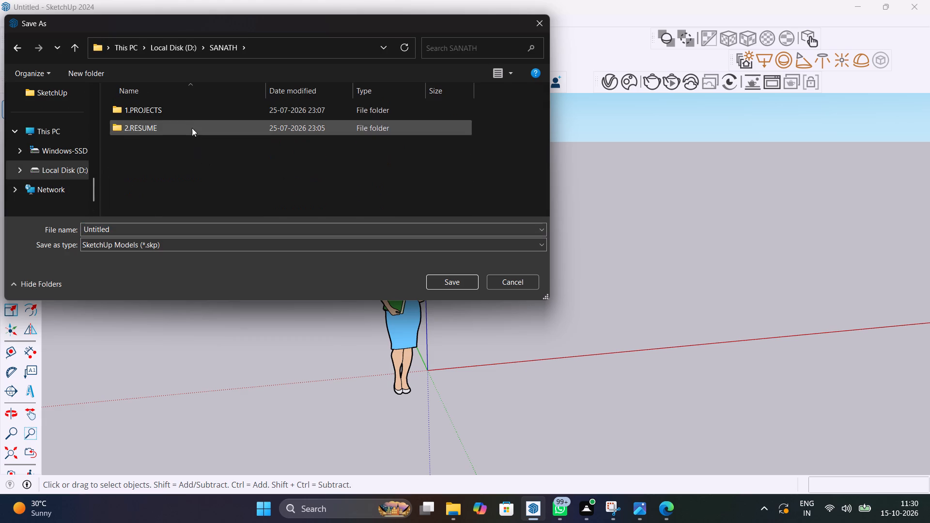
triple_click(193, 116)
click(193, 116)
double_click(186, 125)
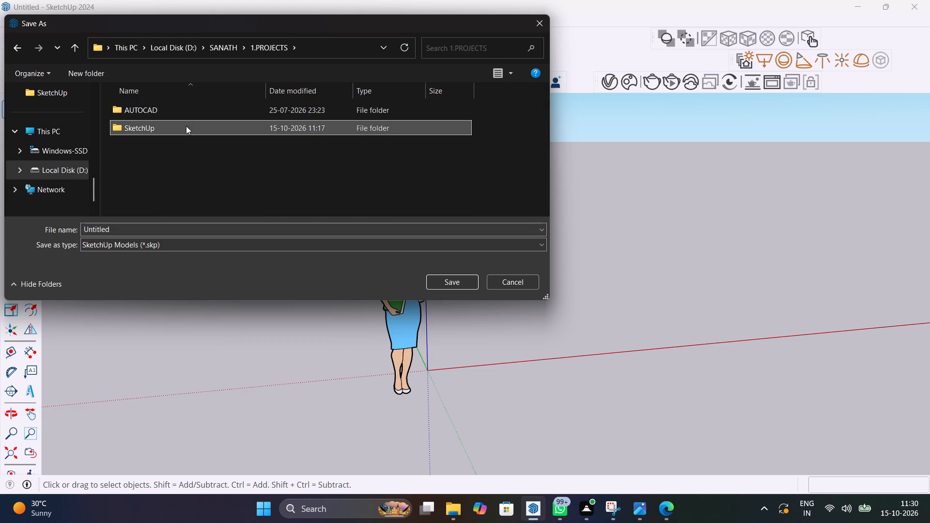
double_click(184, 185)
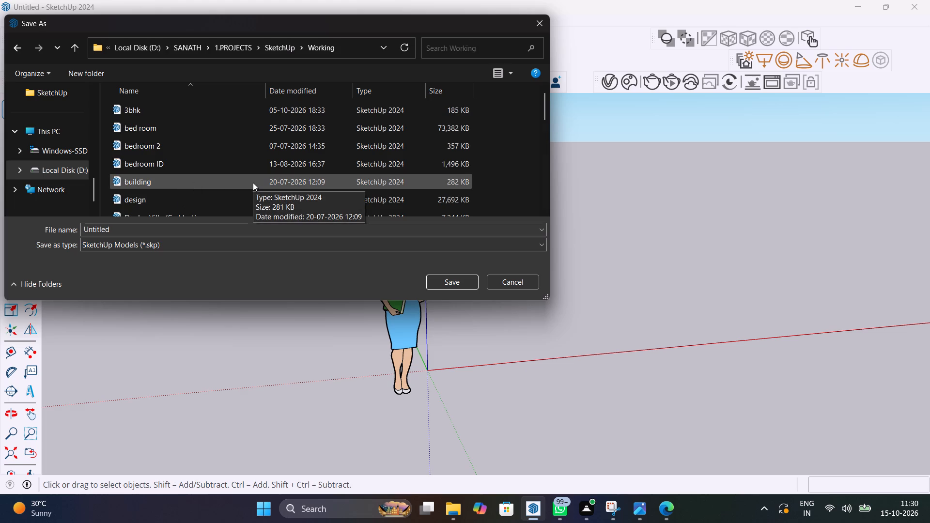
Name the file "kitchen fuji t 5" and save it in the Working folder.
click(135, 233)
key(BackSpace)
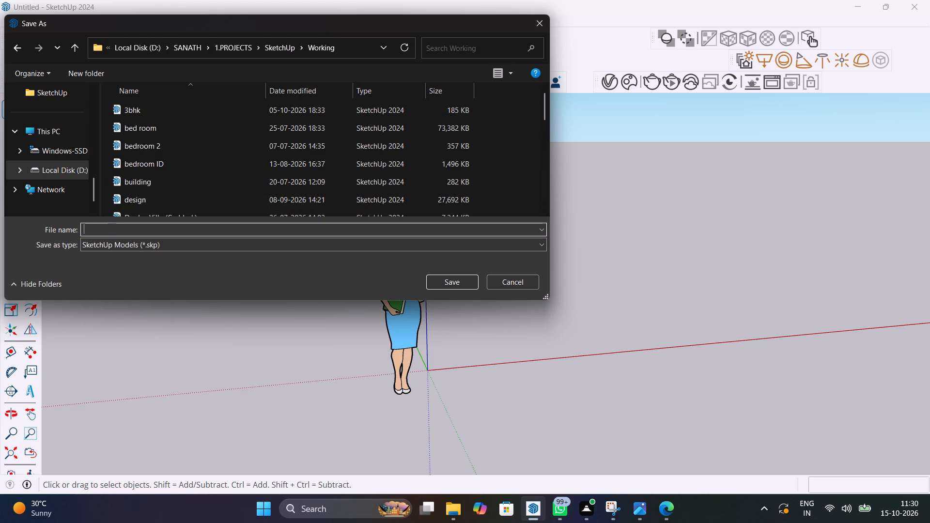
text(ki)
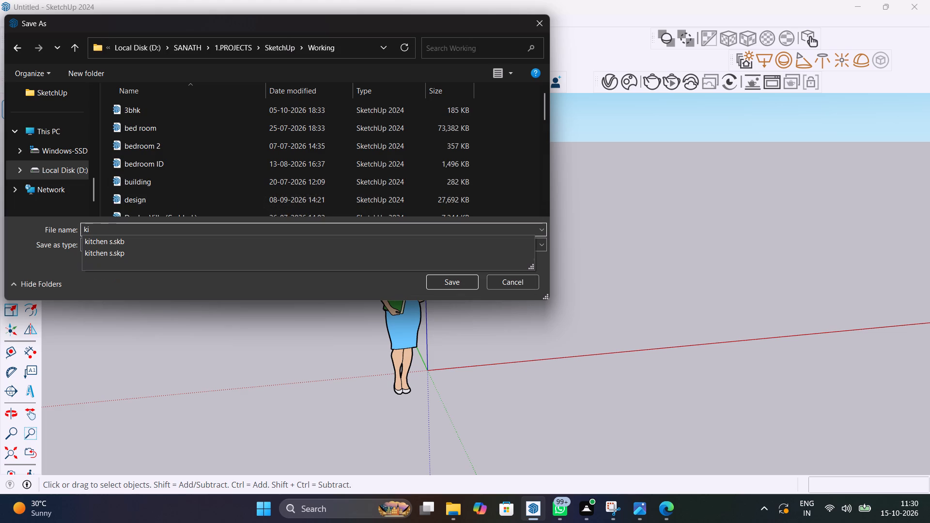
text(tch)
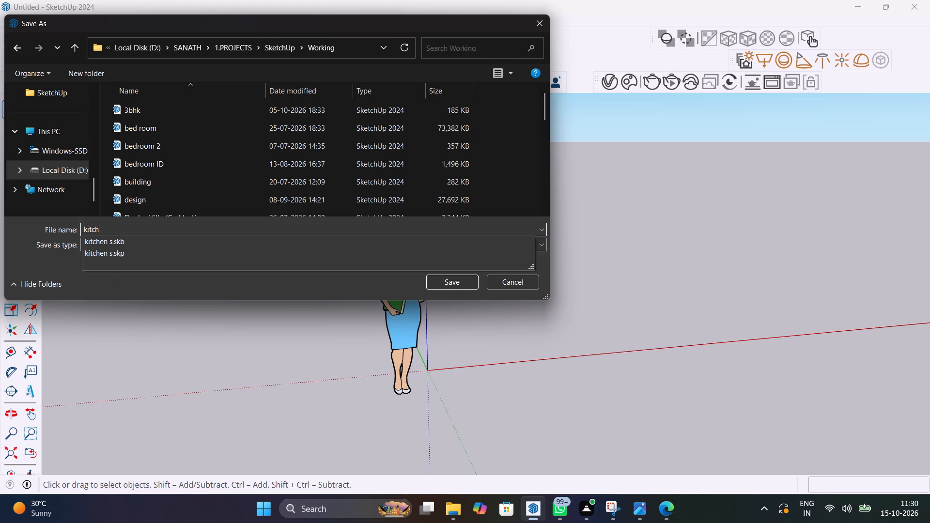
text(en)
key(space)
text(fuji)
key(space)
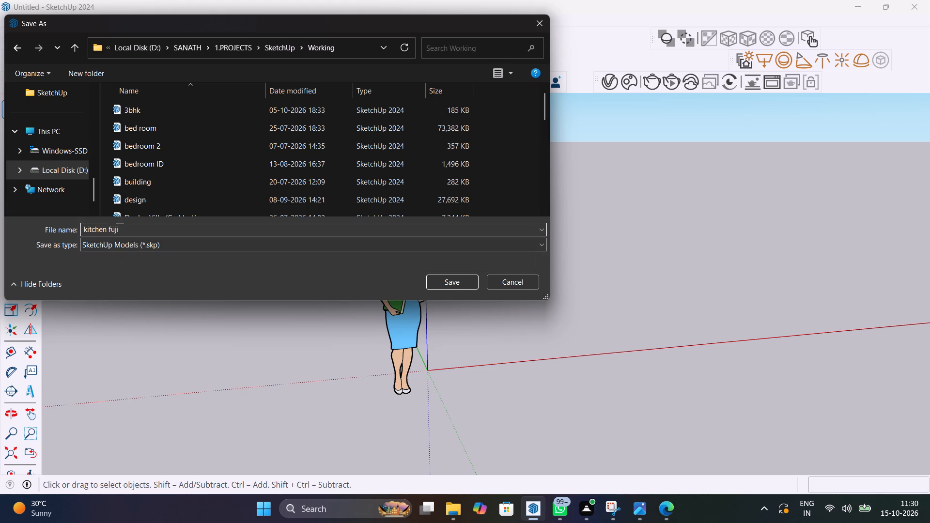
text(t 5)
key(Return)
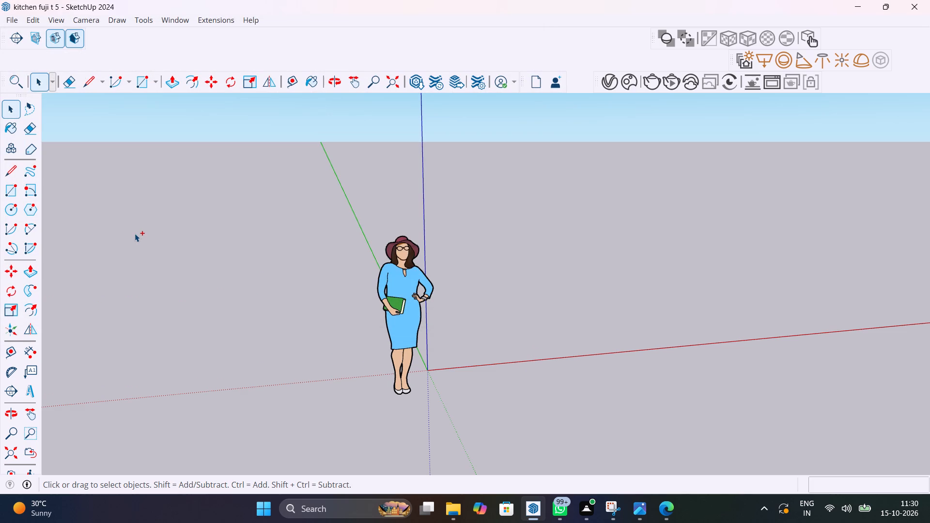
Draw a 10' by 10' rectangle on the ground plane near the origin, beside the scale figure.
middle_drag(552, 358, 480, 330)
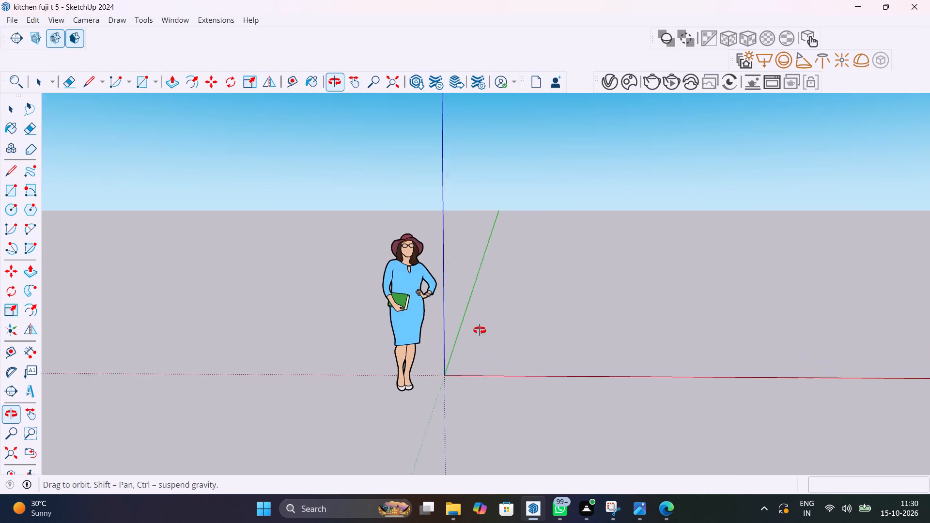
middle_drag(480, 330, 397, 363)
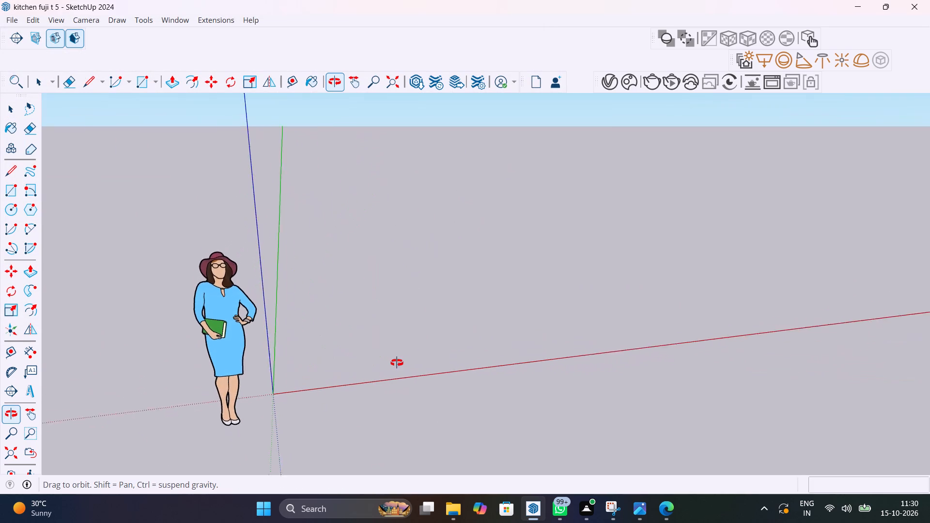
middle_drag(397, 363, 379, 348)
key(r)
click(322, 374)
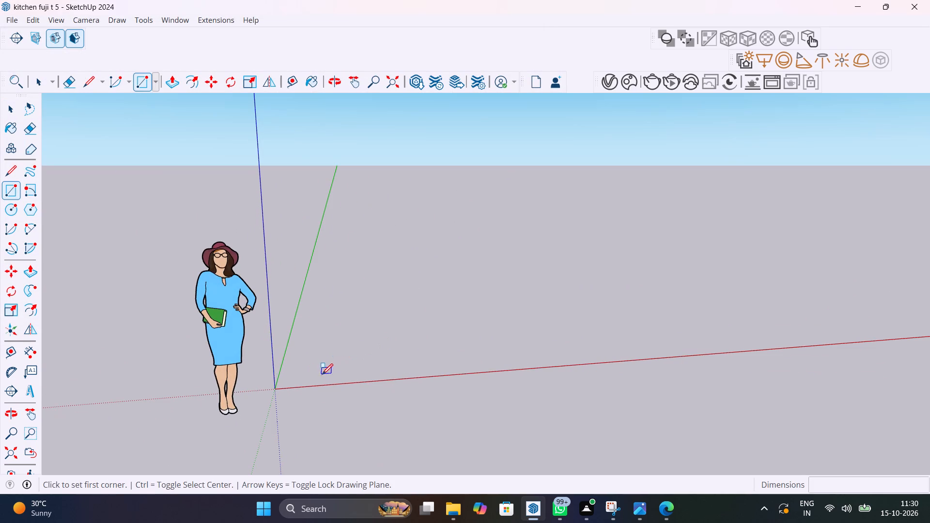
middle_drag(489, 261, 480, 301)
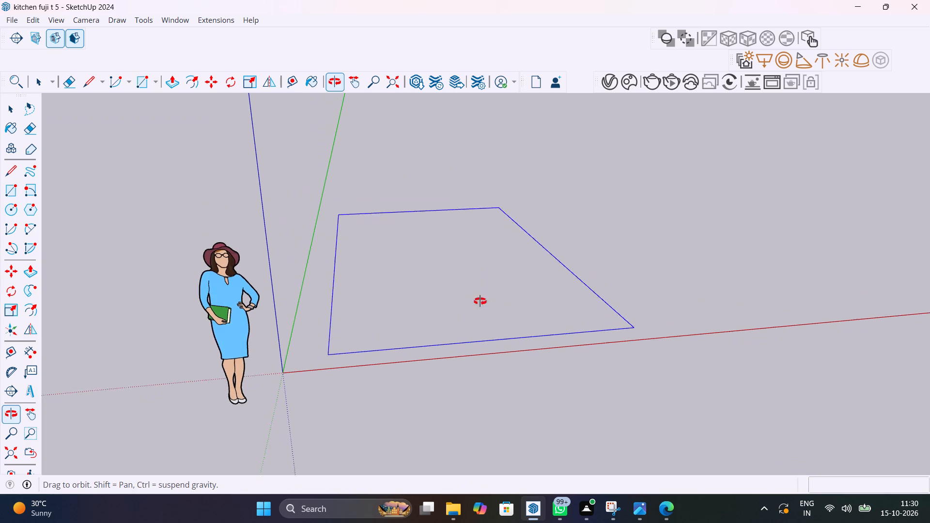
middle_drag(480, 301, 478, 305)
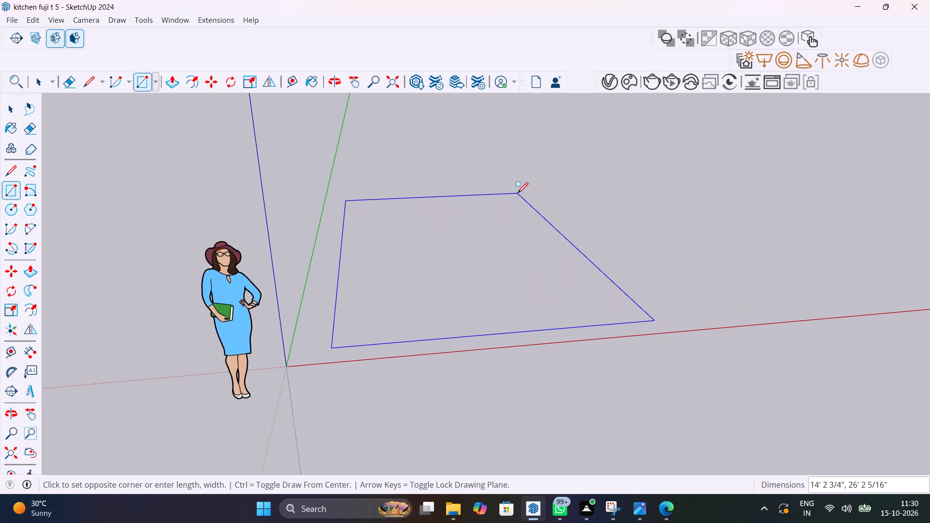
text(10)
text(',)
text(10)
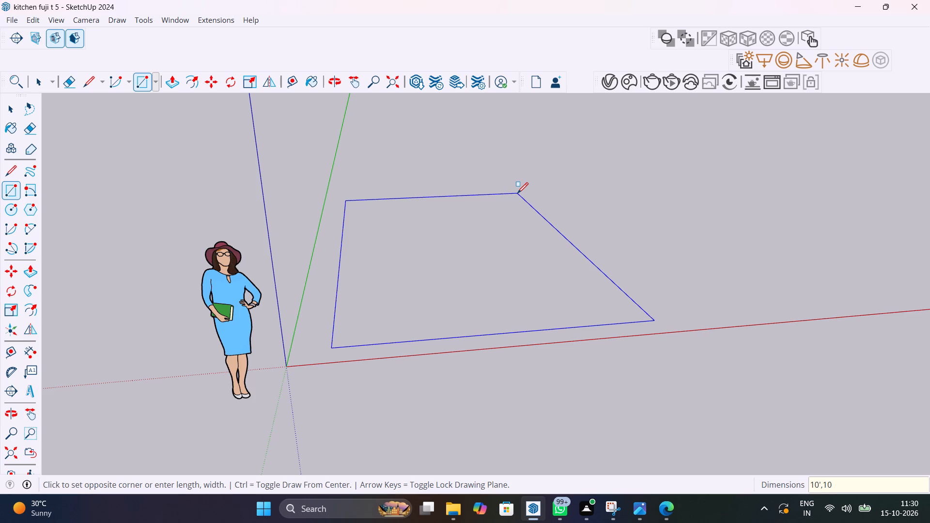
key(apostrophe)
key(Return)
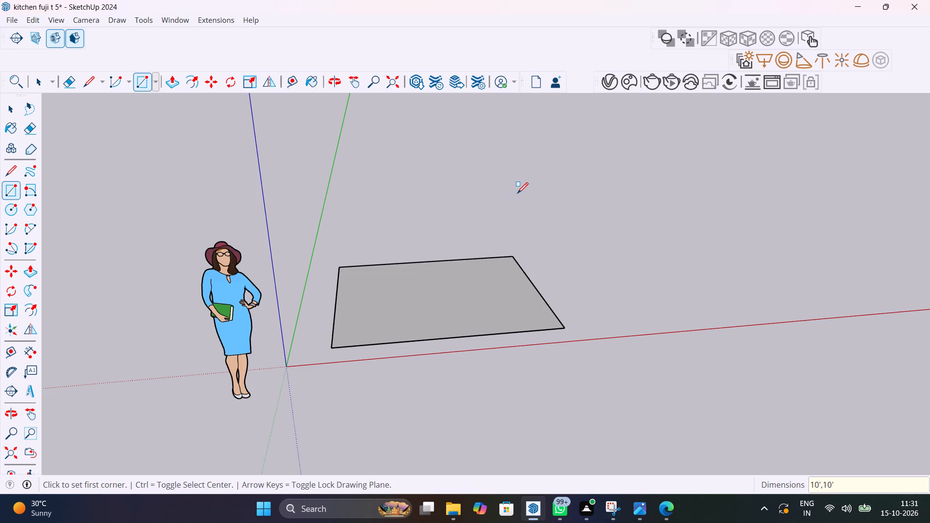
Extrude the square floor face upward by 4" with Push/Pull.
key(space)
click(467, 313)
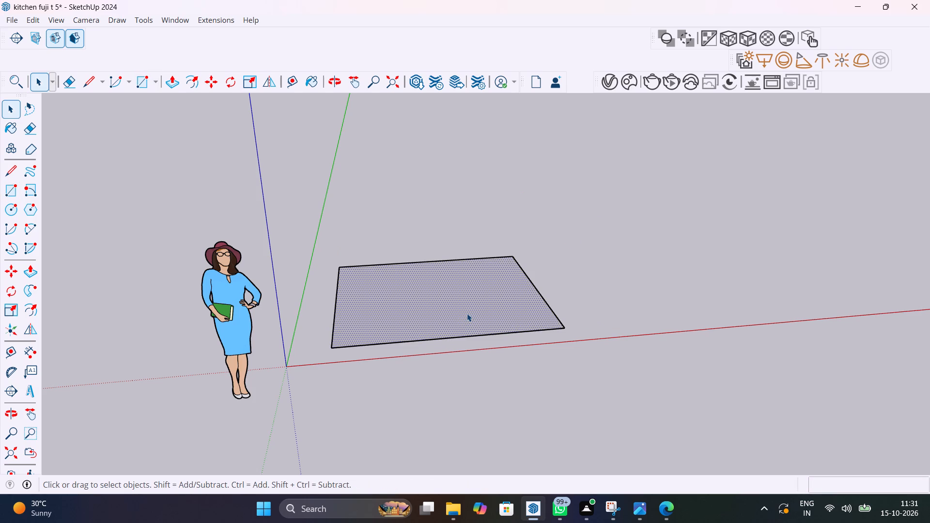
key(p)
click(466, 313)
key(4)
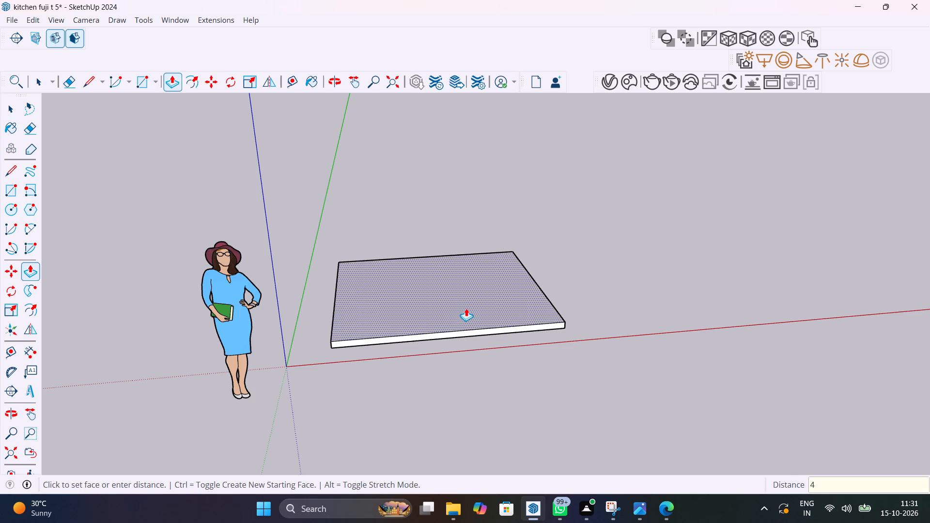
key(shift+quotedbl)
key(Return)
Select the whole floor slab and make it a group.
key(space)
triple_click(494, 316)
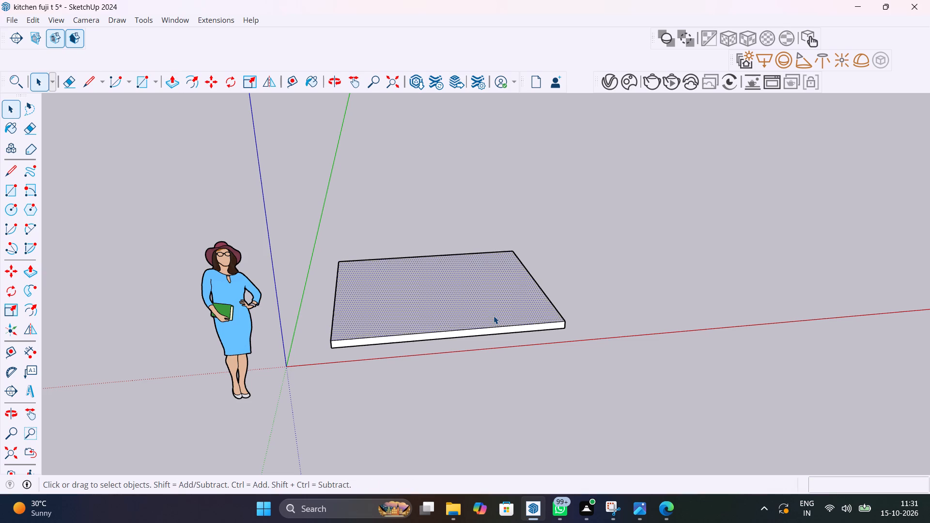
click(494, 316)
right_click(494, 316)
click(533, 115)
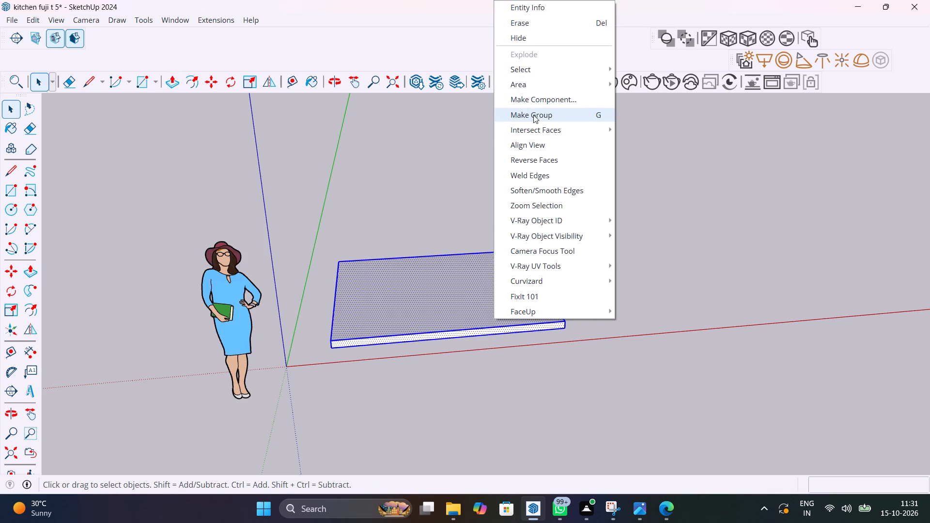
click(601, 230)
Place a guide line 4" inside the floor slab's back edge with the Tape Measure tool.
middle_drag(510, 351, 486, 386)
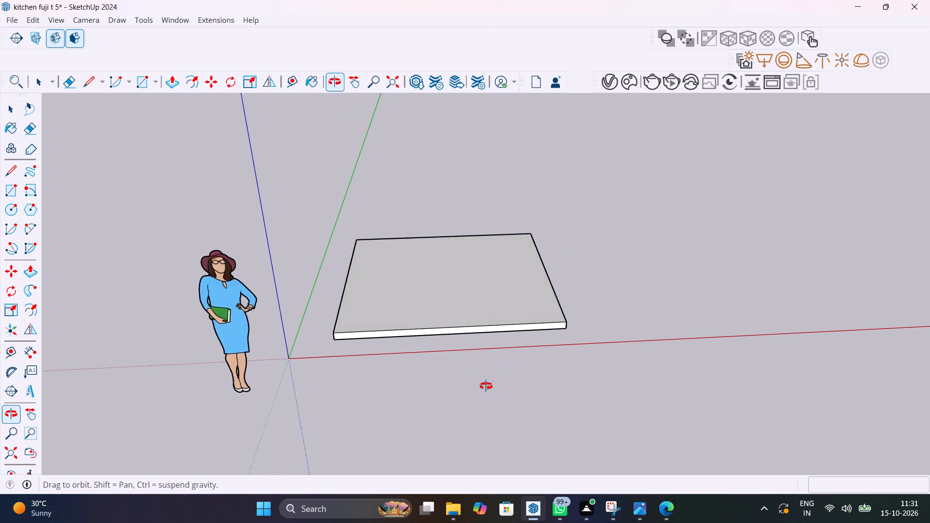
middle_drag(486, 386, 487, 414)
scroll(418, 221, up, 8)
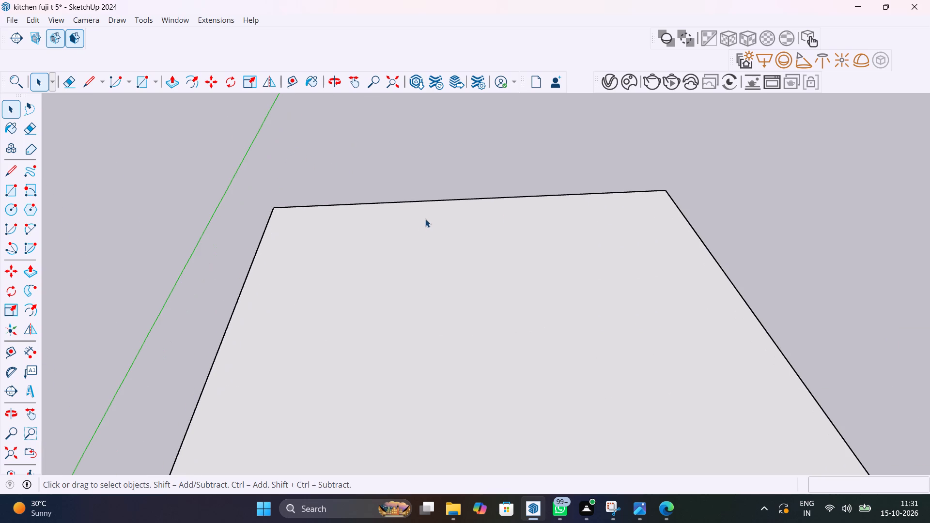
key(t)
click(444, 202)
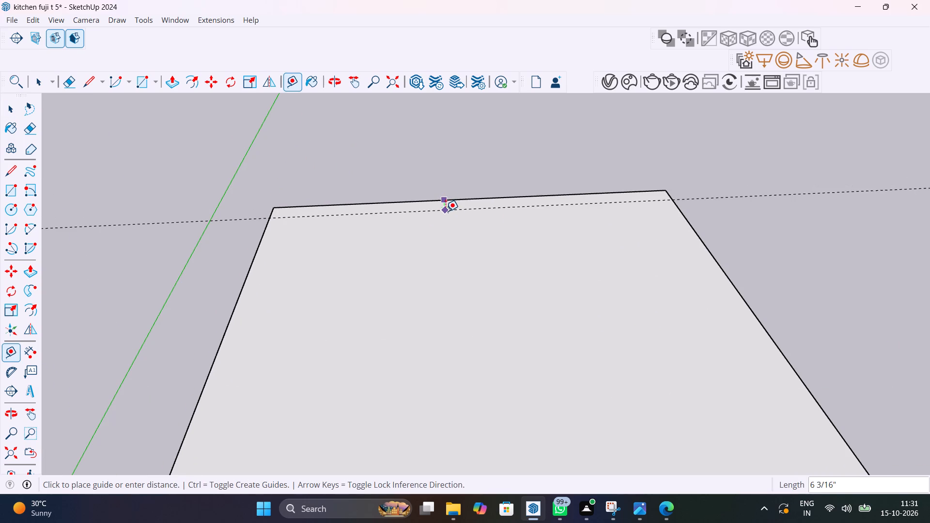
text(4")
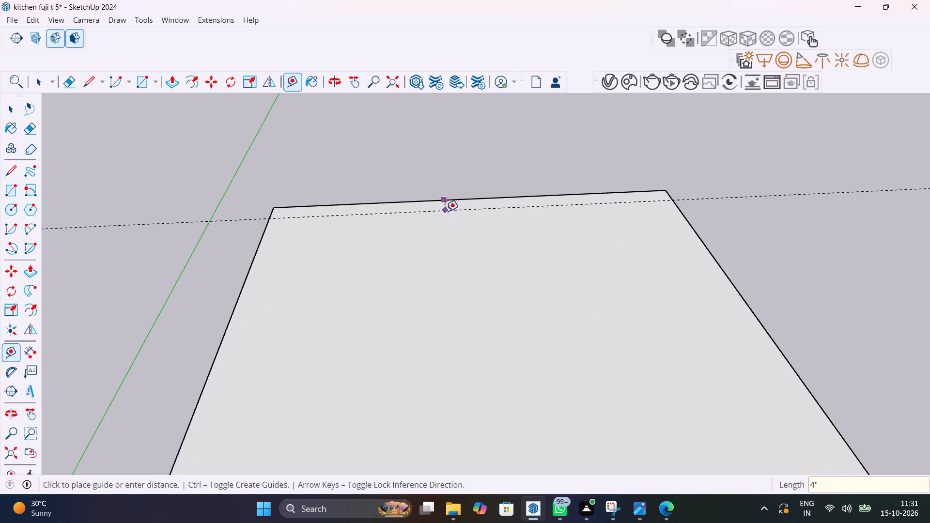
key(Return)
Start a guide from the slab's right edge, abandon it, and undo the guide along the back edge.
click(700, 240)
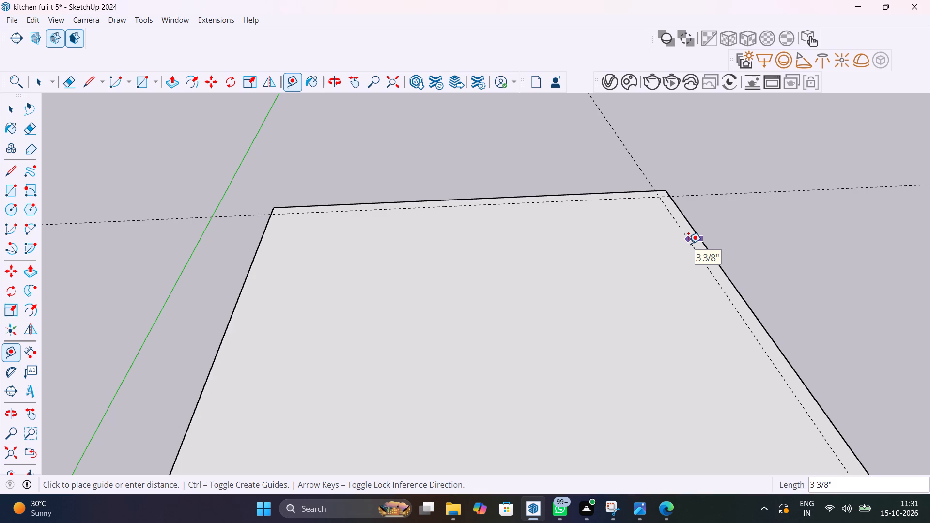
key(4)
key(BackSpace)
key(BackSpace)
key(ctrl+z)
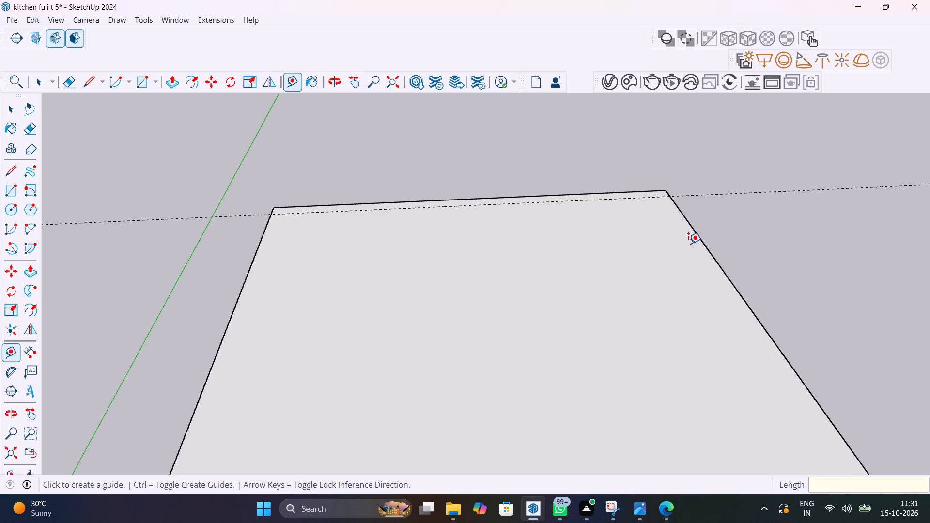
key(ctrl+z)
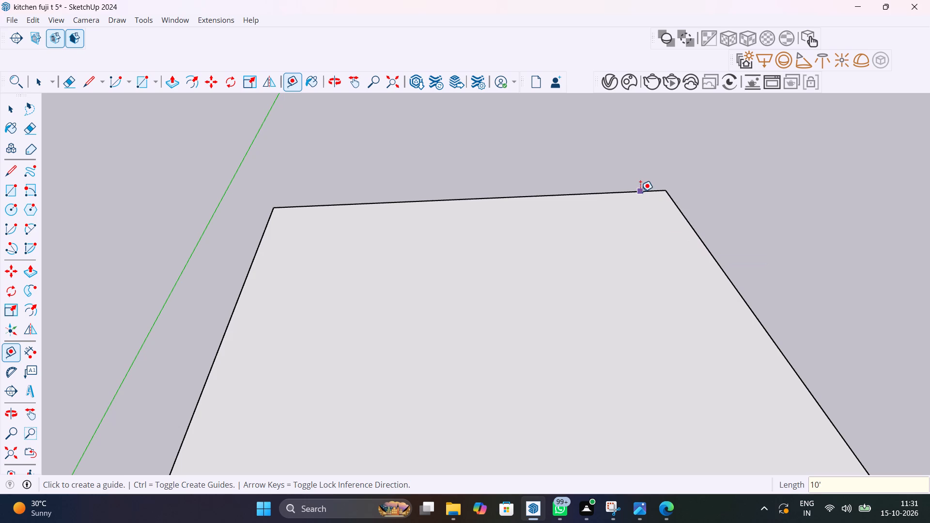
Place guide lines 9" inside the back, right and left edges of the floor slab.
click(640, 192)
text(9")
key(Return)
click(707, 248)
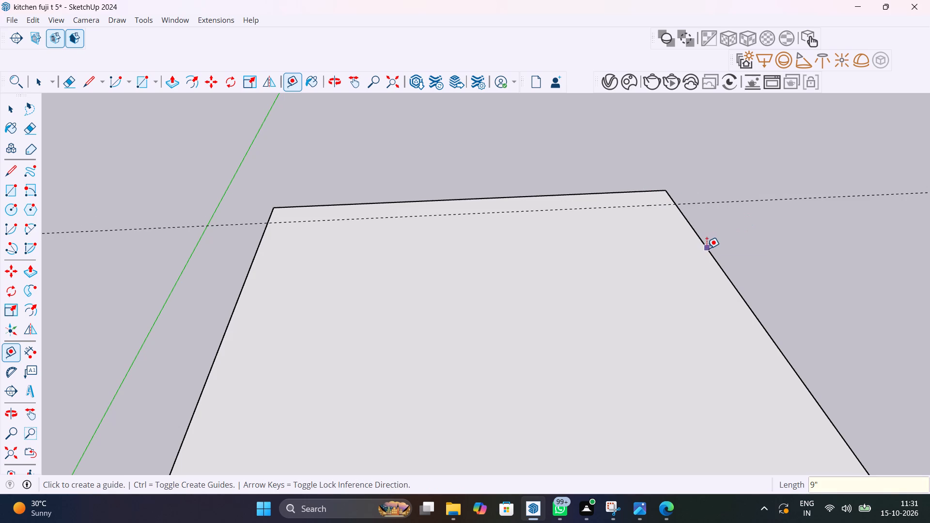
text(9")
key(Return)
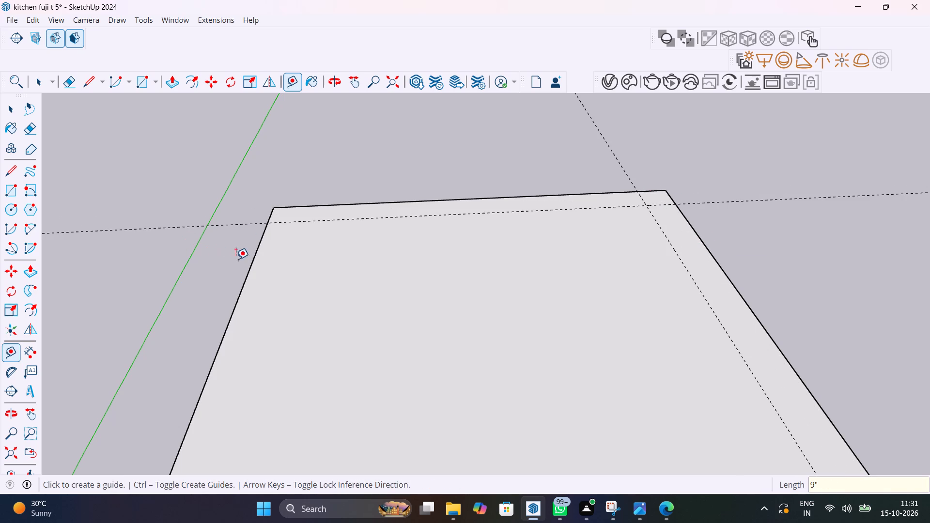
click(248, 262)
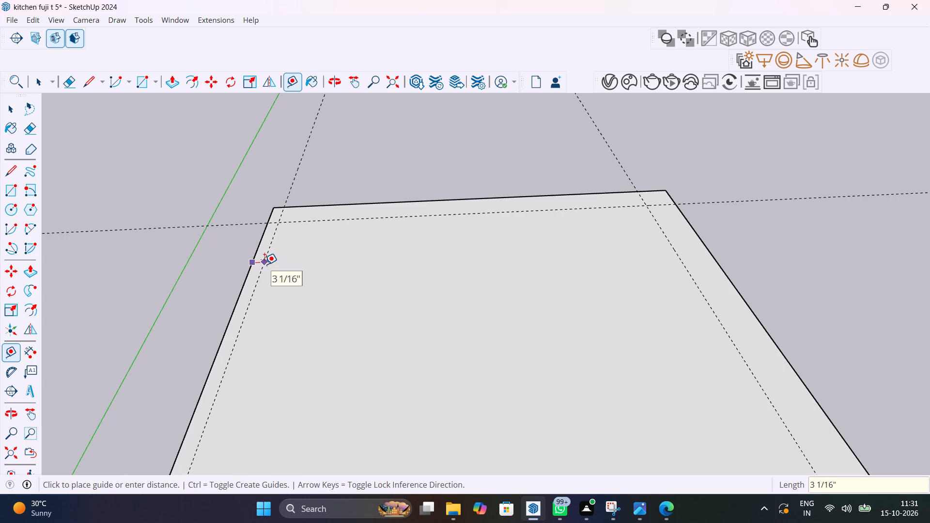
text(9")
key(Return)
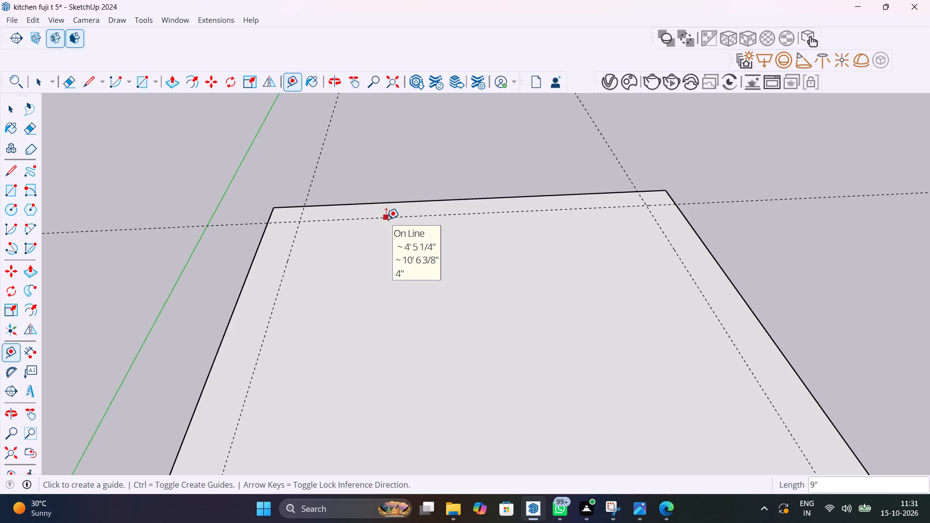
key(space)
Draw a 9" by 10' rectangle on the slab between the back guide and the back edge.
text(r)
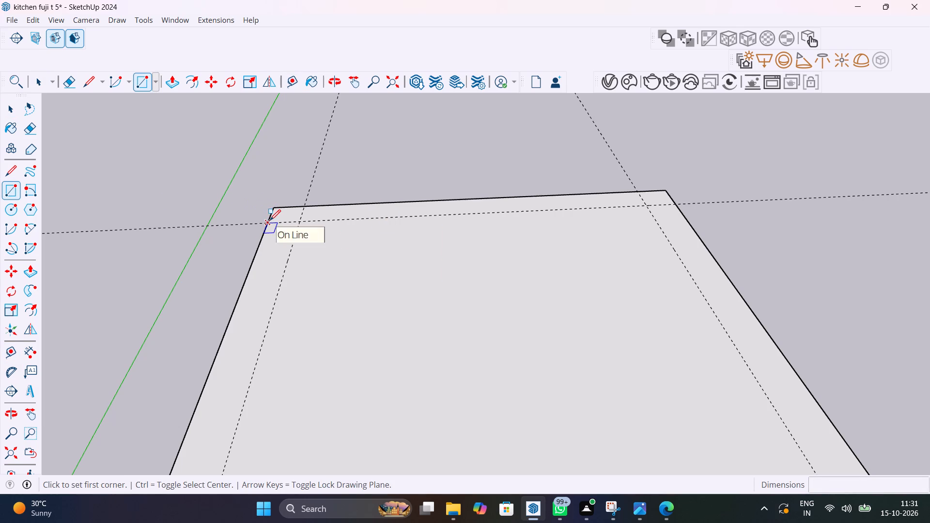
click(270, 220)
click(666, 190)
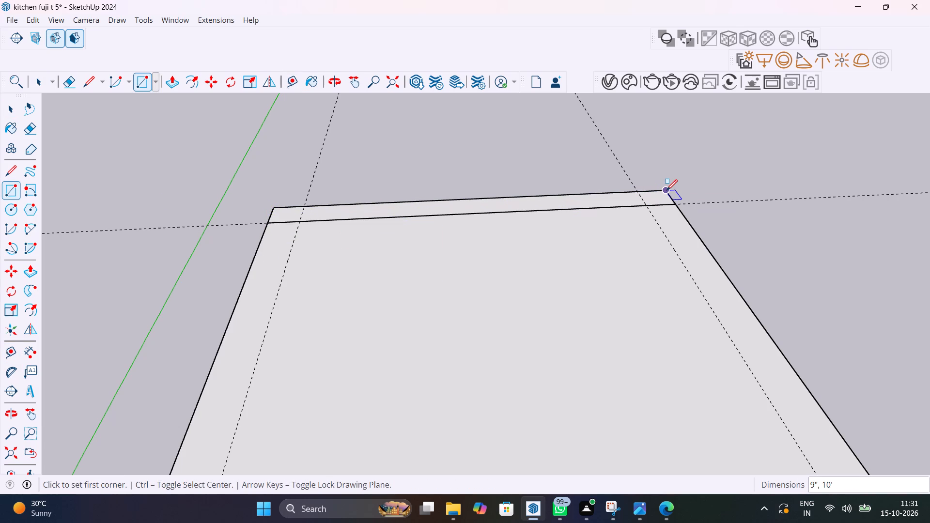
key(space)
Select the back strip's face with its edges and make it a group.
double_click(615, 196)
right_click(617, 198)
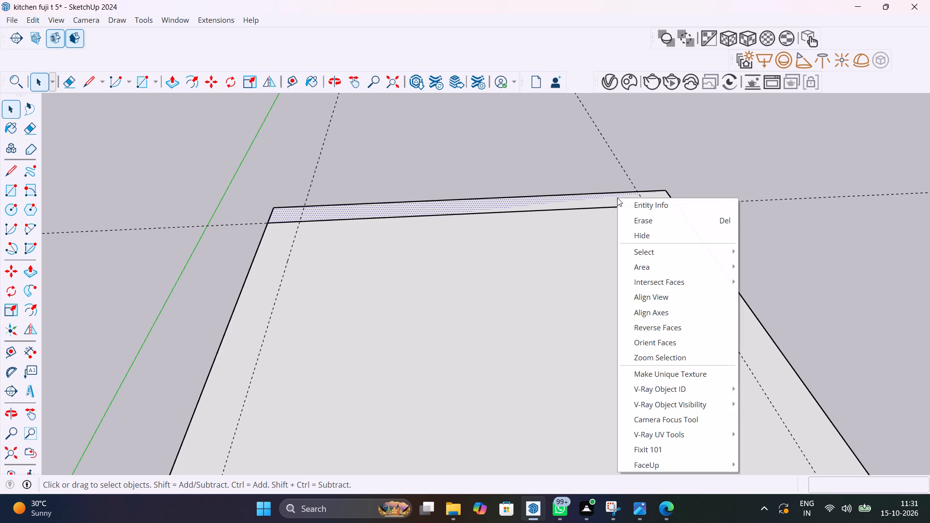
click(545, 178)
double_click(562, 202)
right_click(562, 202)
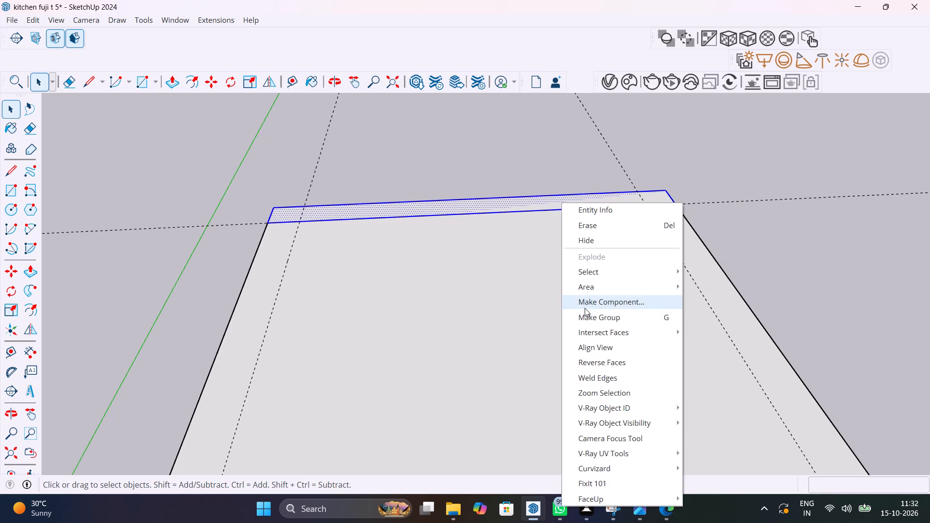
click(593, 316)
Open the back strip's group, extrude its face upward by 10' with Push/Pull, and leave the group.
double_click(570, 201)
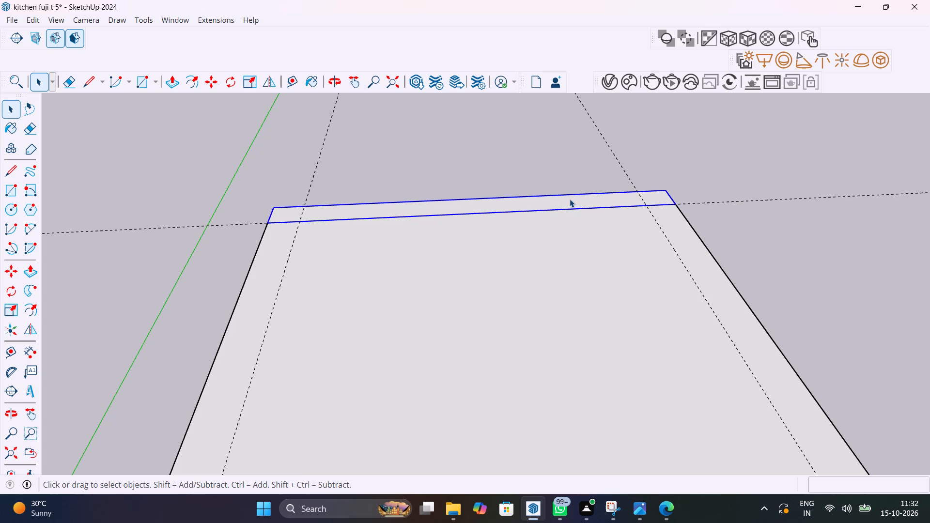
double_click(570, 199)
key(p)
click(570, 199)
scroll(570, 148, down, 13)
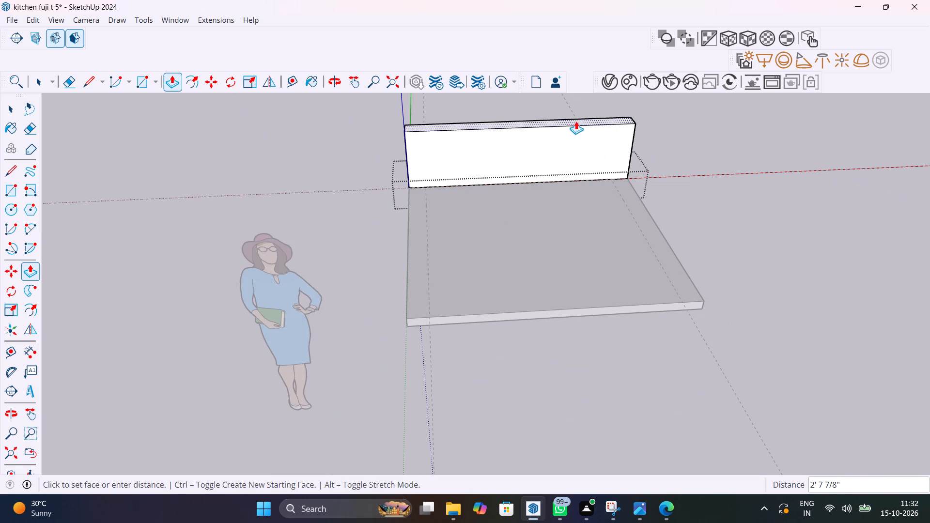
text(10')
key(Return)
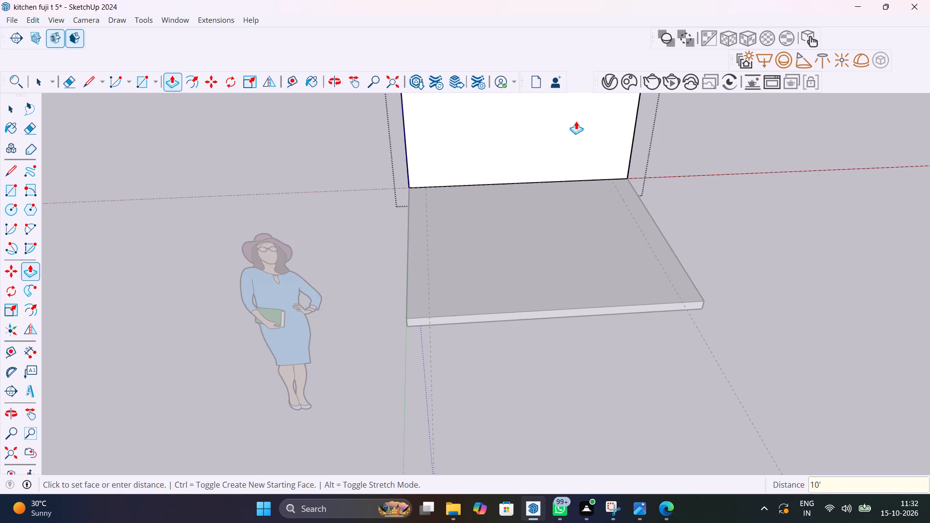
key(space)
click(788, 233)
Draw a 9' 3" by 9" rectangle along the slab's right edge, from the back wall to the front corner.
scroll(644, 217, up, 2)
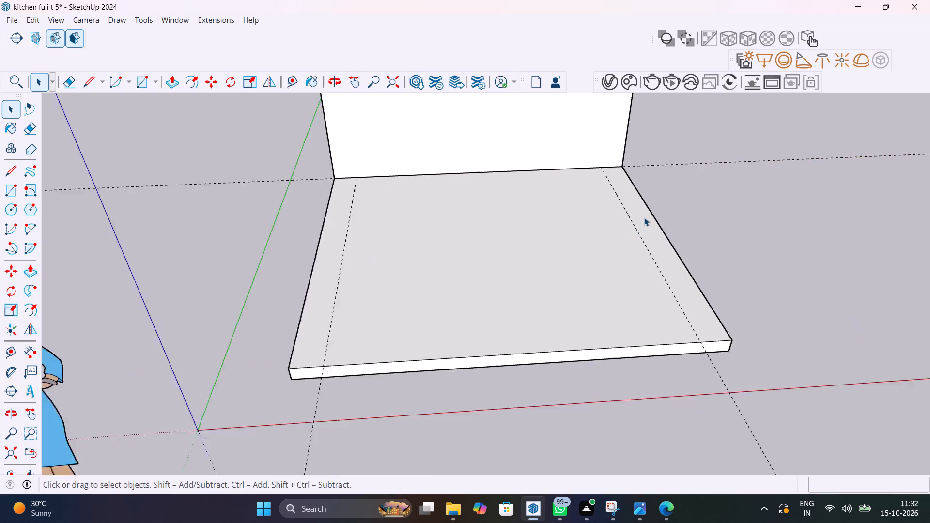
scroll(644, 217, up, 6)
key(r)
click(582, 144)
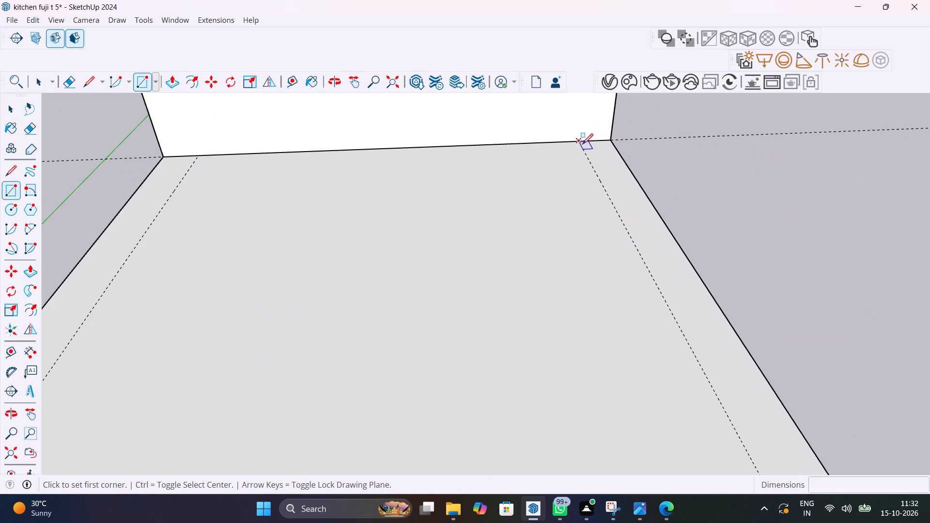
scroll(691, 287, down, 8)
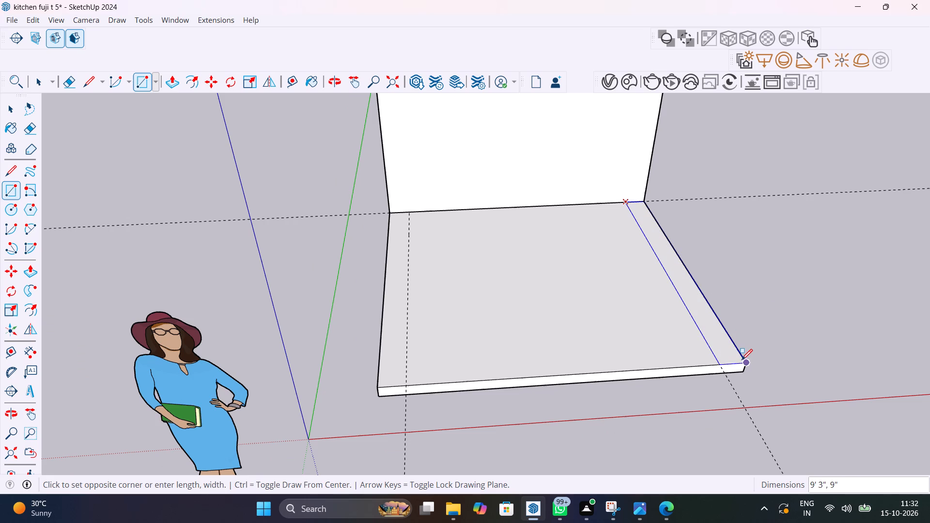
click(742, 360)
key(v)
key(space)
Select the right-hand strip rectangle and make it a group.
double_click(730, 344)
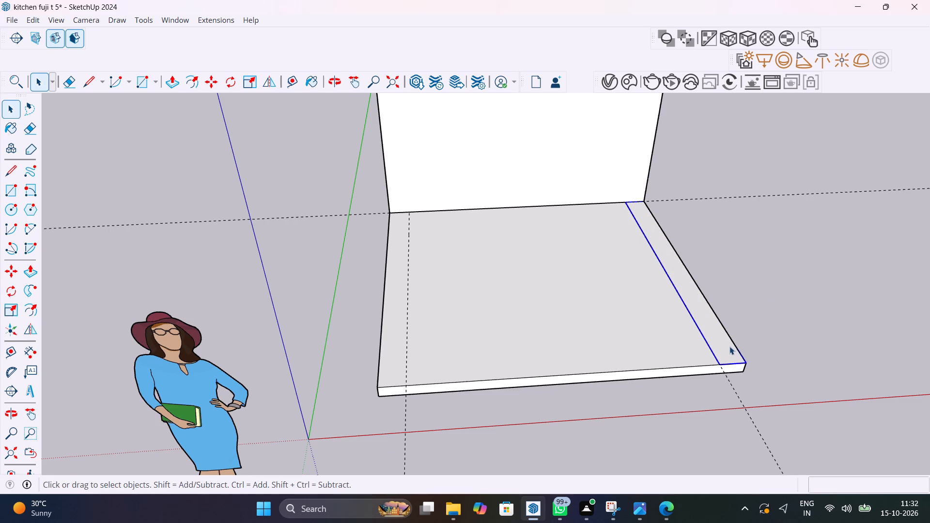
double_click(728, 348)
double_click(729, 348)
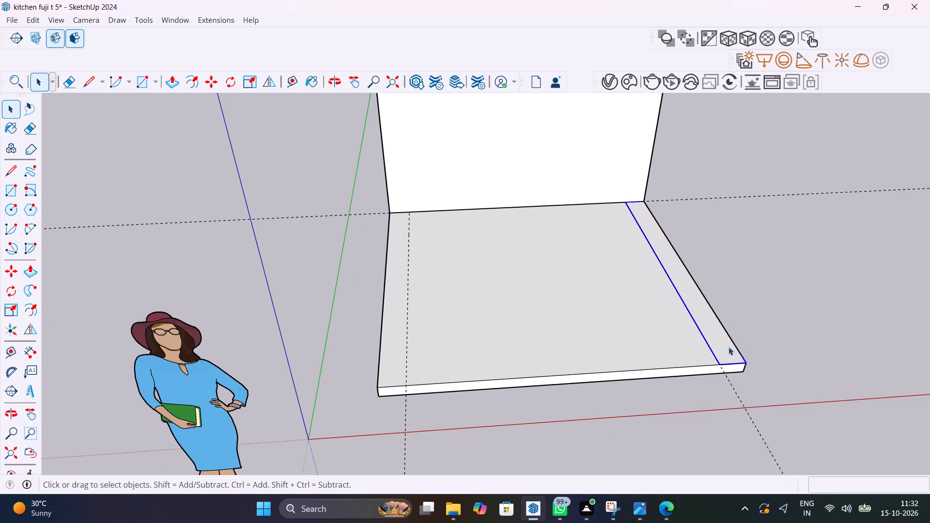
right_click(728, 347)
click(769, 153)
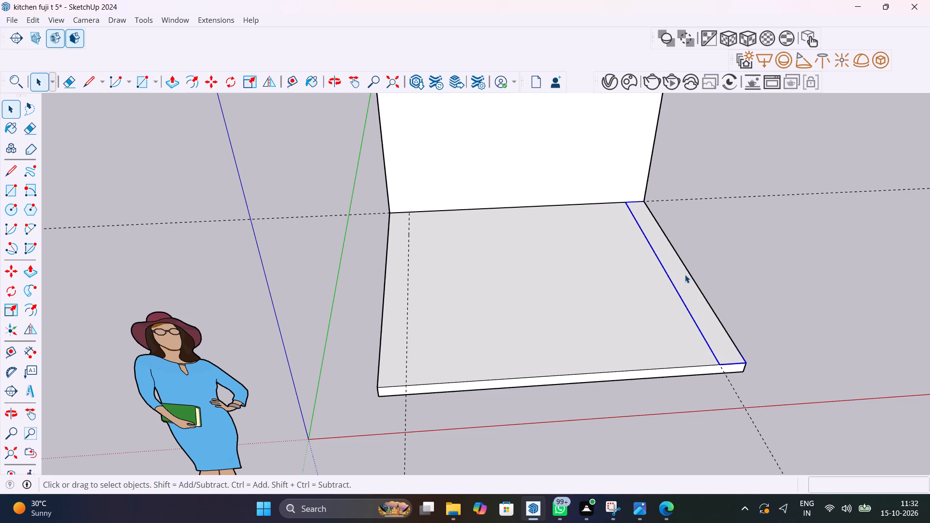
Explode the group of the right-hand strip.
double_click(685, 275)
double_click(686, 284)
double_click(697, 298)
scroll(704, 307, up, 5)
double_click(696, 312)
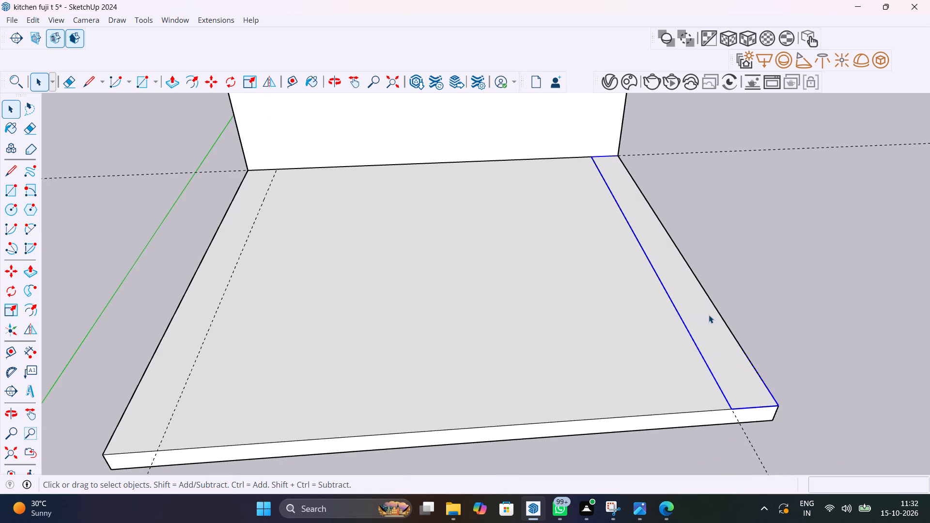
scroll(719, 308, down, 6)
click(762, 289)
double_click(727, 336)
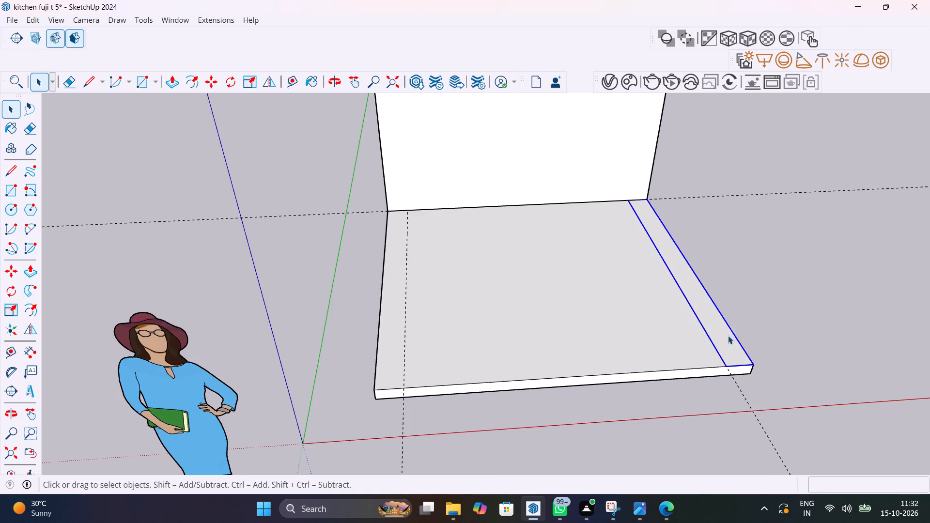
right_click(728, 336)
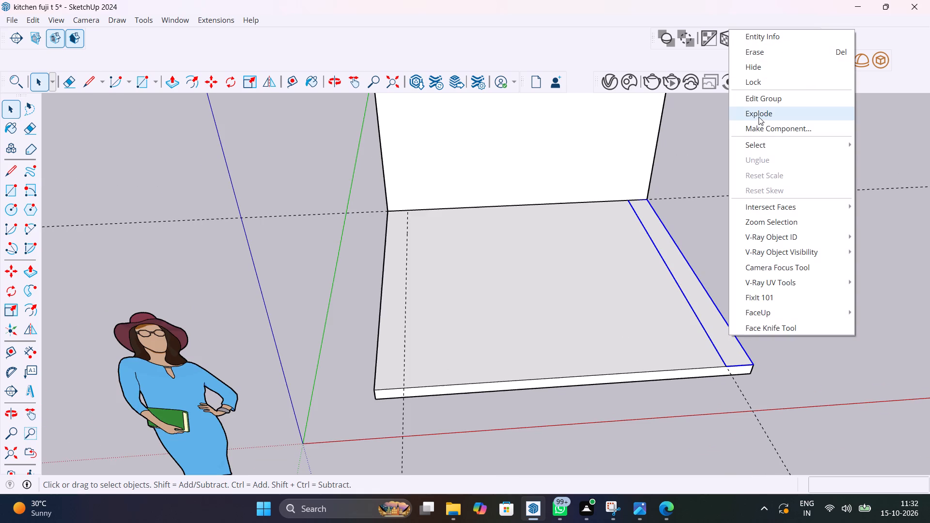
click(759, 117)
Select the right-hand strip's face together with its bounding edges and make it a group.
triple_click(704, 311)
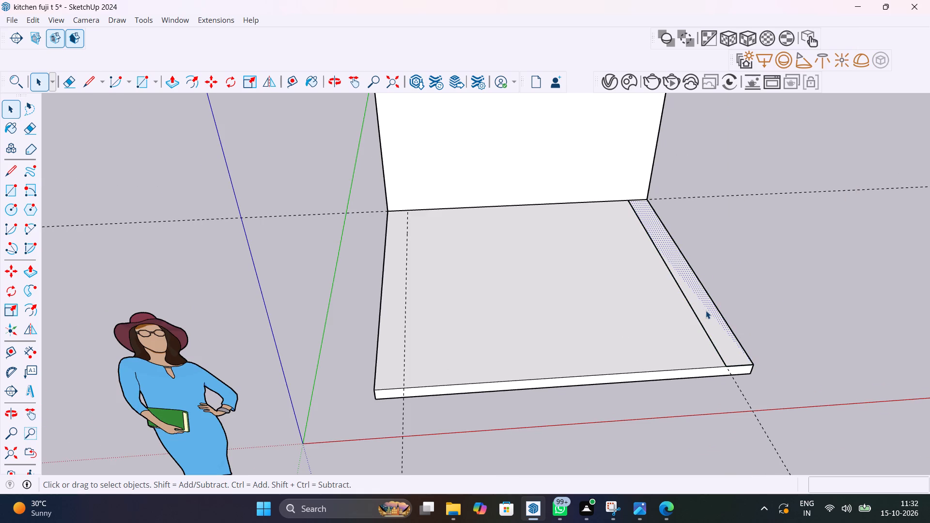
click(706, 310)
right_click(707, 309)
click(733, 122)
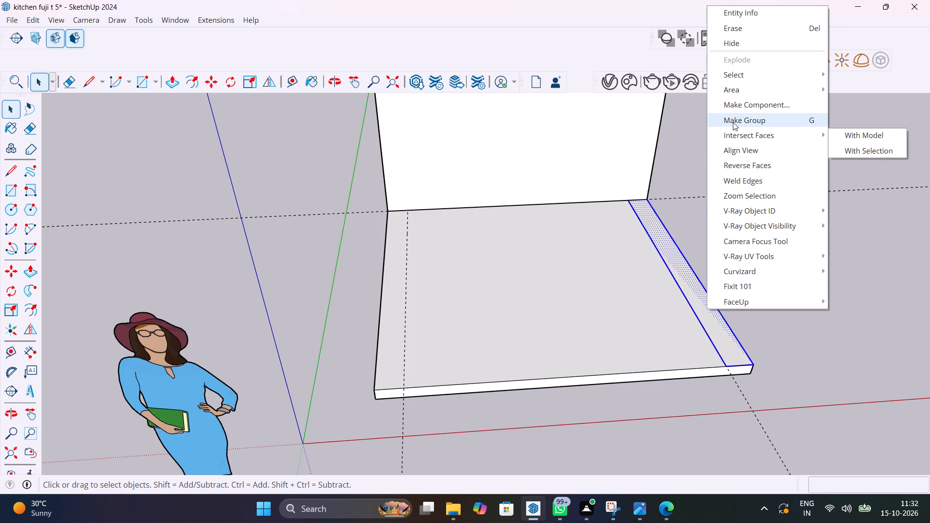
Open the right-hand strip's group and push/pull its face up 10' to match the back wall's height.
double_click(691, 292)
triple_click(693, 292)
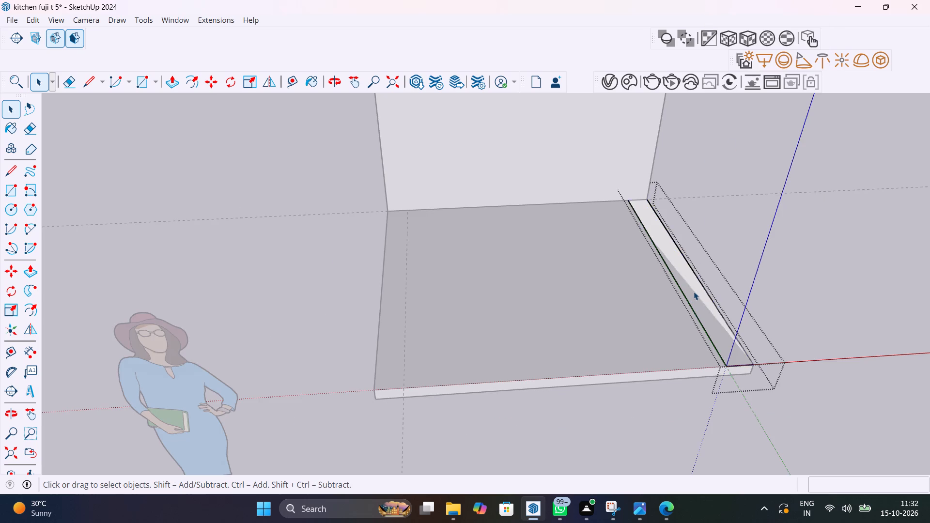
key(p)
click(688, 285)
scroll(682, 254, down, 7)
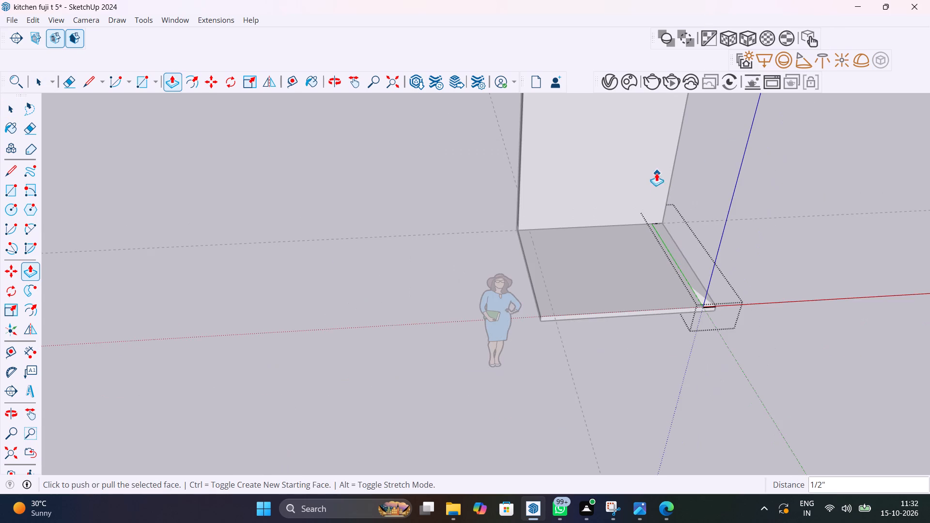
scroll(667, 193, down, 8)
key(ctrl+z)
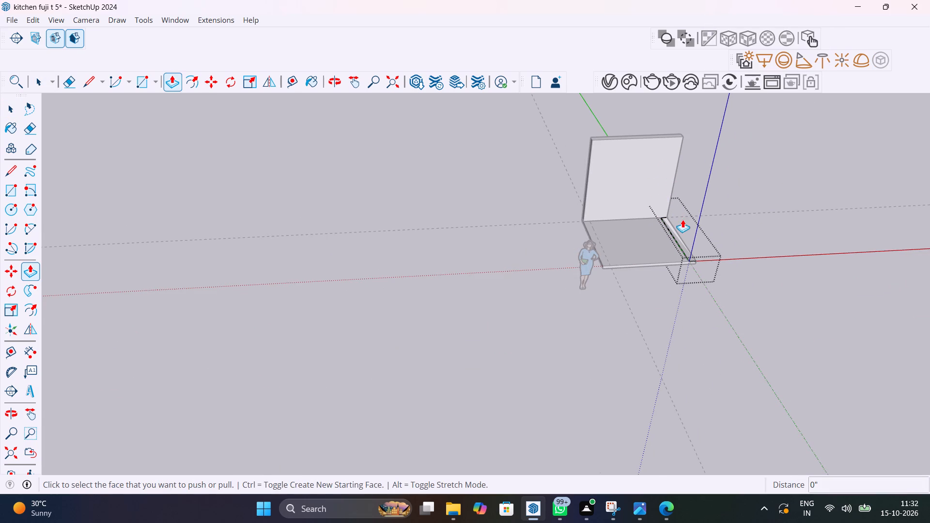
click(680, 230)
scroll(683, 214, up, 5)
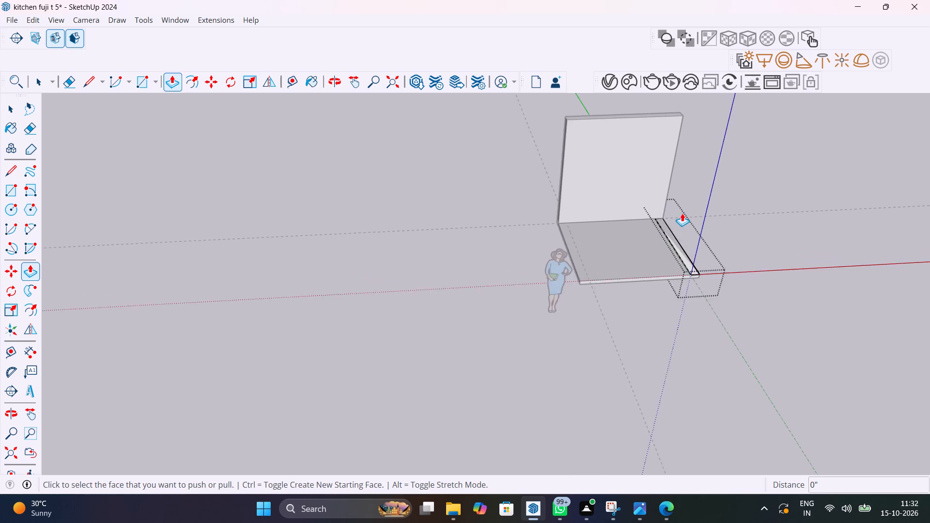
scroll(682, 213, up, 10)
click(664, 261)
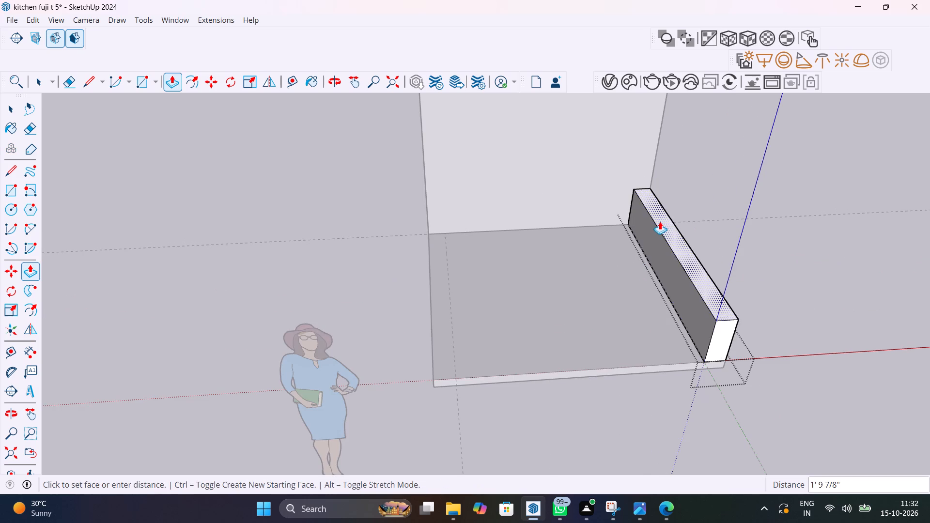
scroll(660, 220, down, 6)
scroll(645, 143, down, 6)
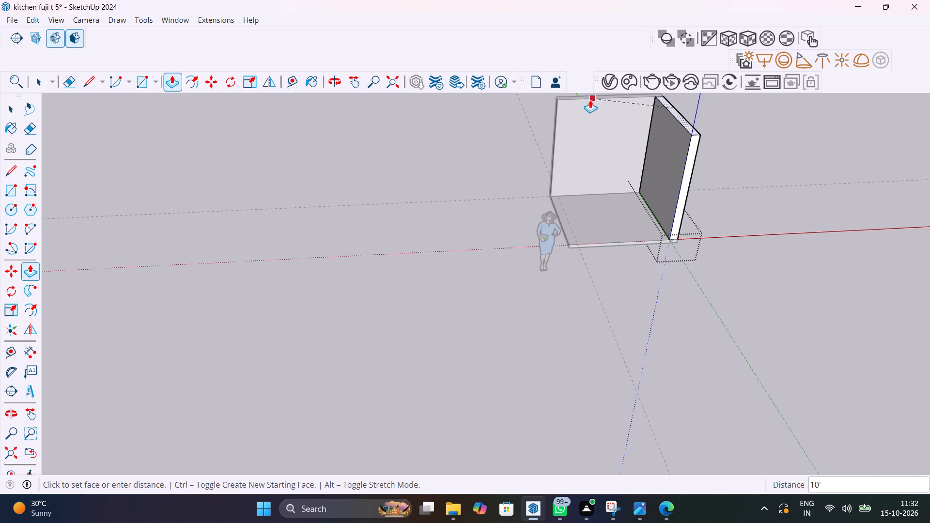
click(583, 99)
key(space)
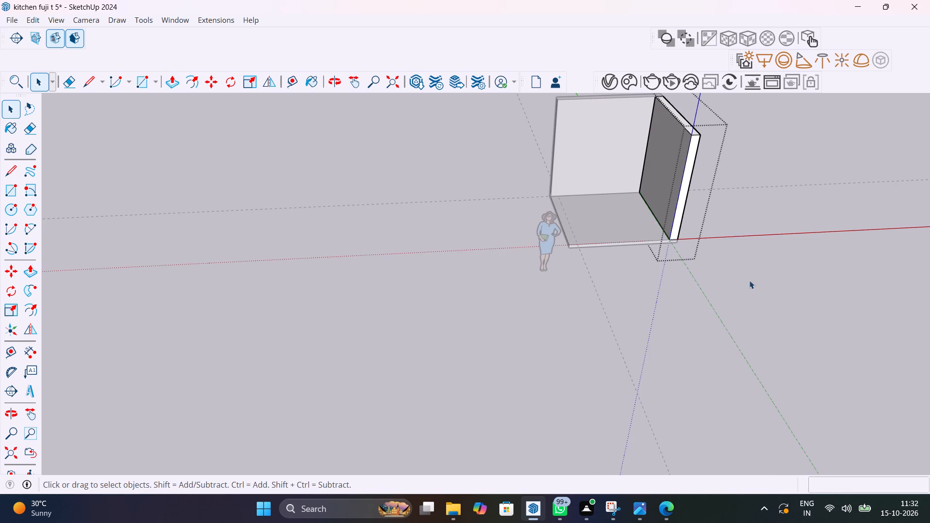
click(749, 280)
Draw a 9" wide rectangle along the slab's left edge, from the guide at the back wall to the front corner.
scroll(625, 192, up, 4)
middle_drag(591, 215, 533, 215)
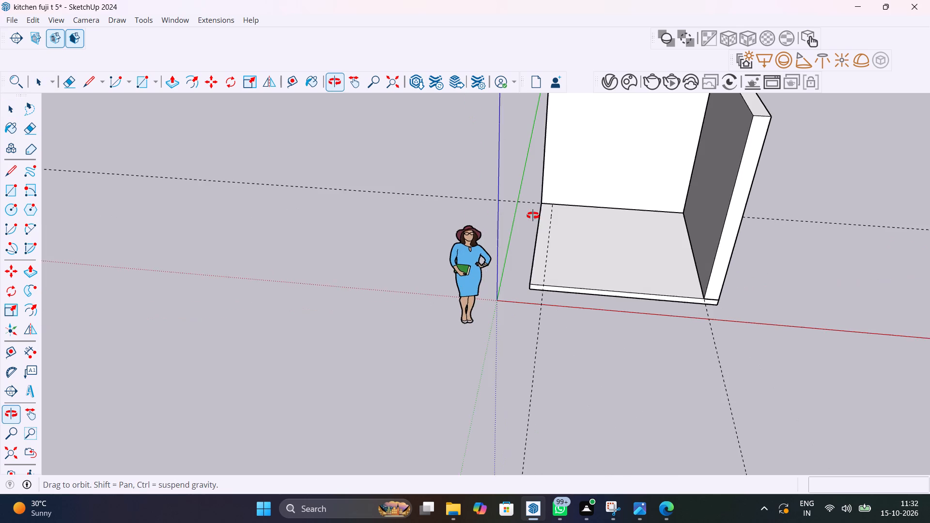
middle_drag(533, 215, 534, 215)
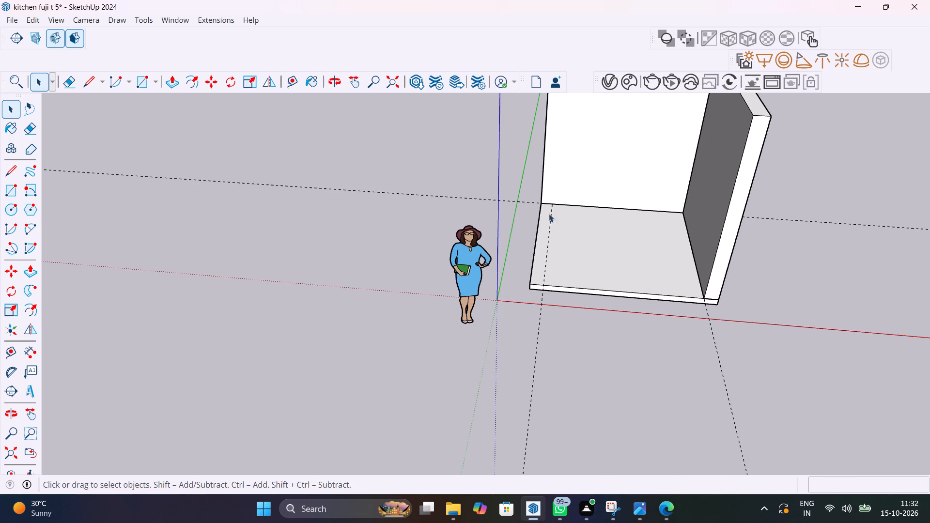
scroll(578, 208, up, 10)
key(r)
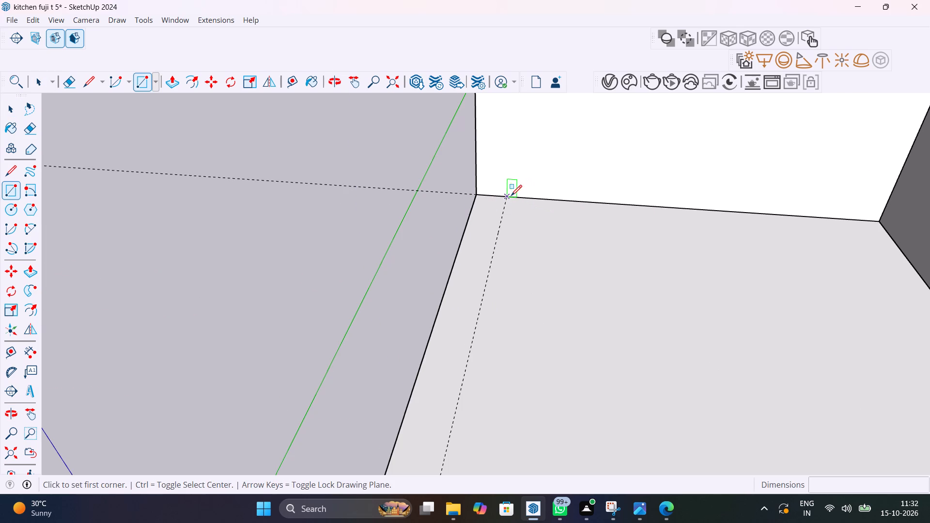
click(510, 196)
scroll(502, 247, down, 13)
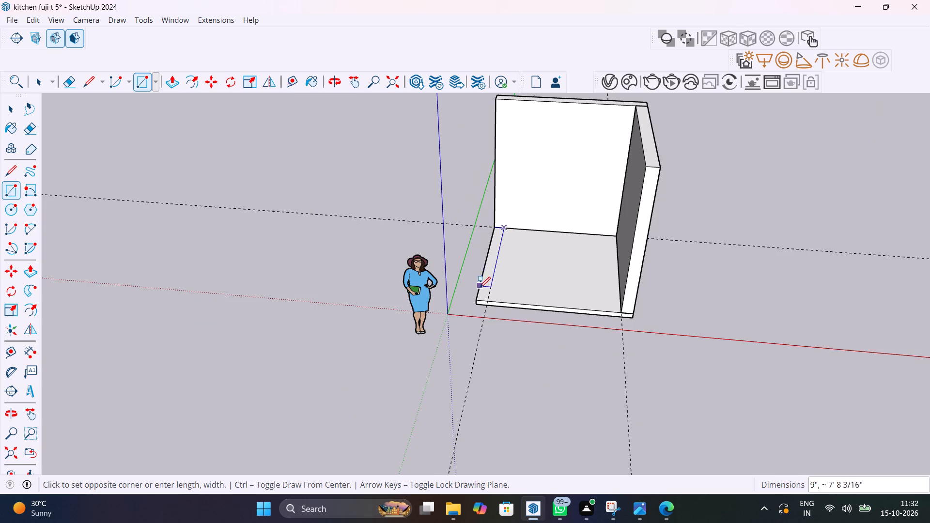
click(480, 296)
key(space)
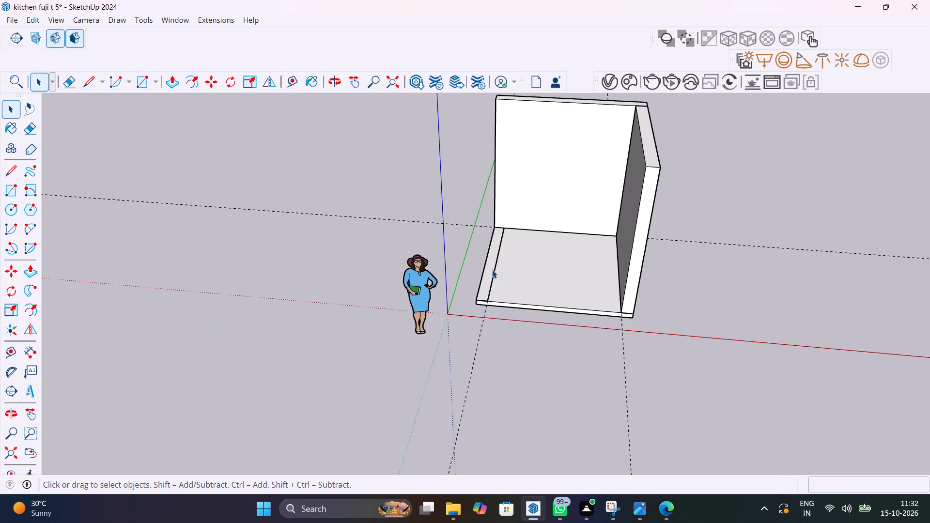
Select the left-hand strip's face with its bounding edges and make it a group.
scroll(491, 266, up, 5)
double_click(490, 266)
right_click(490, 266)
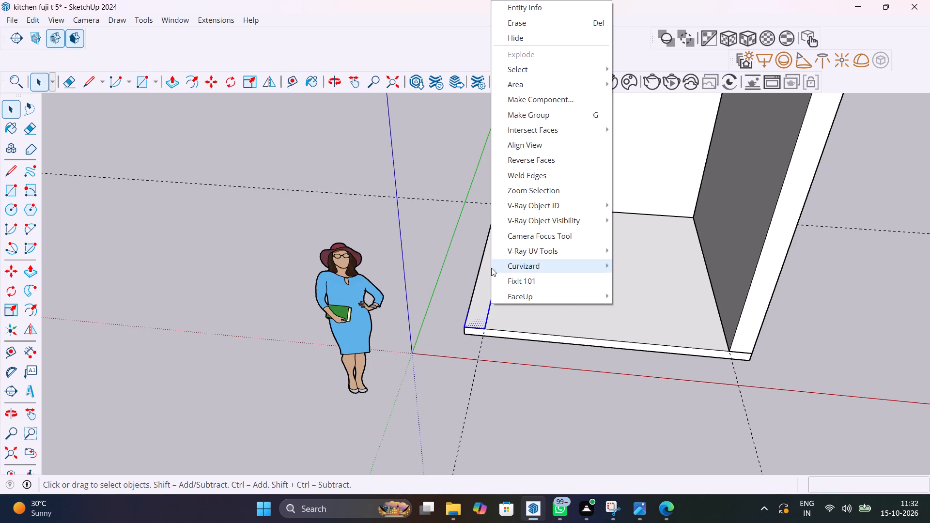
double_click(484, 283)
double_click(484, 283)
click(484, 283)
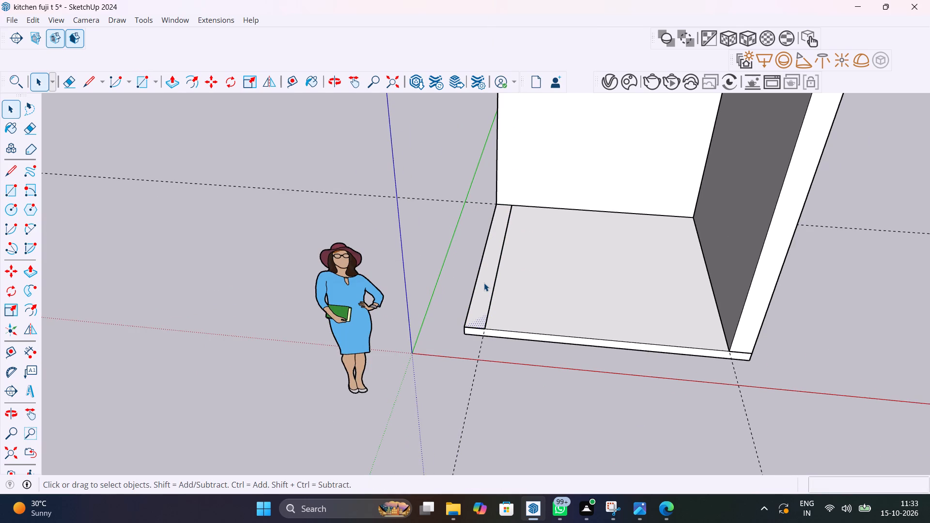
scroll(485, 282, up, 9)
double_click(485, 281)
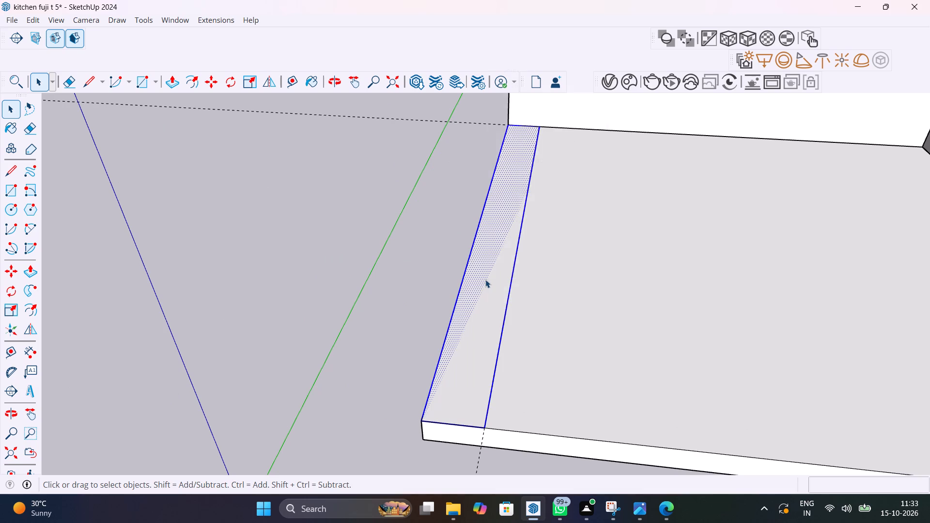
right_click(485, 279)
click(545, 113)
Open the left-hand strip's group and push/pull its face up 10' to match the other walls.
double_click(514, 227)
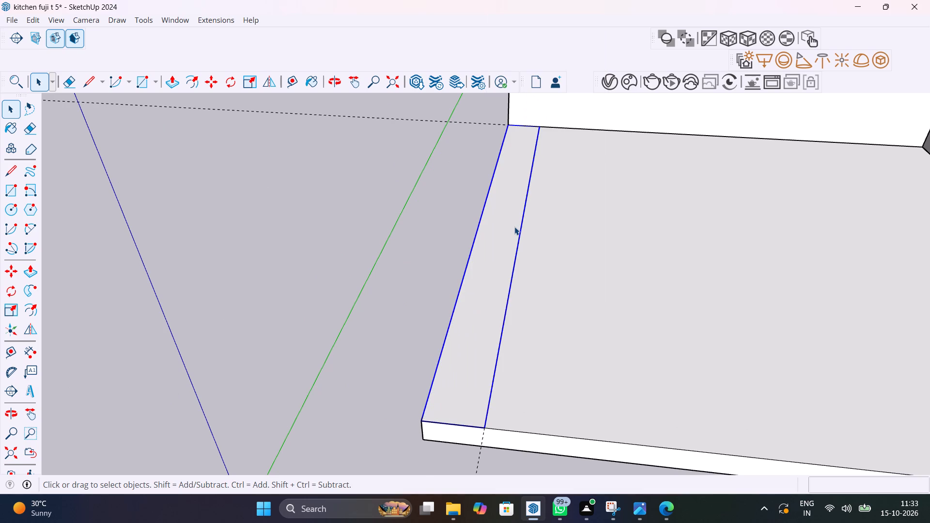
key(p)
click(512, 225)
scroll(524, 197, down, 13)
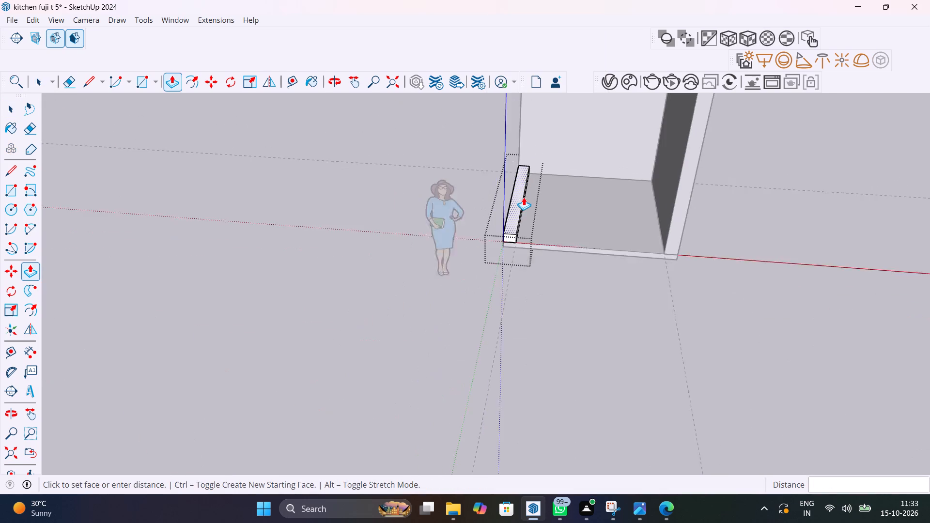
scroll(524, 197, down, 8)
click(603, 146)
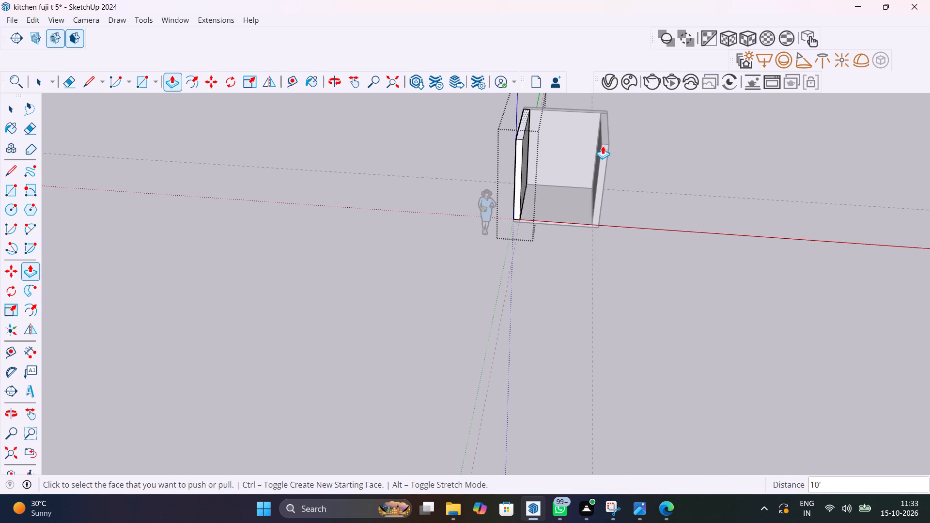
key(space)
click(651, 162)
Place a guide line on the floor 2' in front of the back wall's bottom edge.
scroll(573, 166, up, 10)
middle_drag(601, 203, 604, 193)
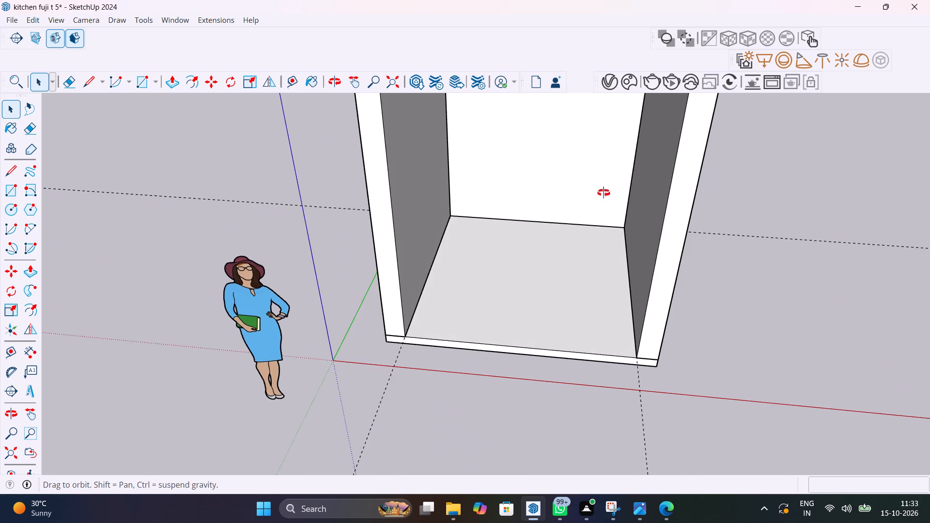
middle_drag(604, 193, 609, 159)
scroll(609, 159, up, 1)
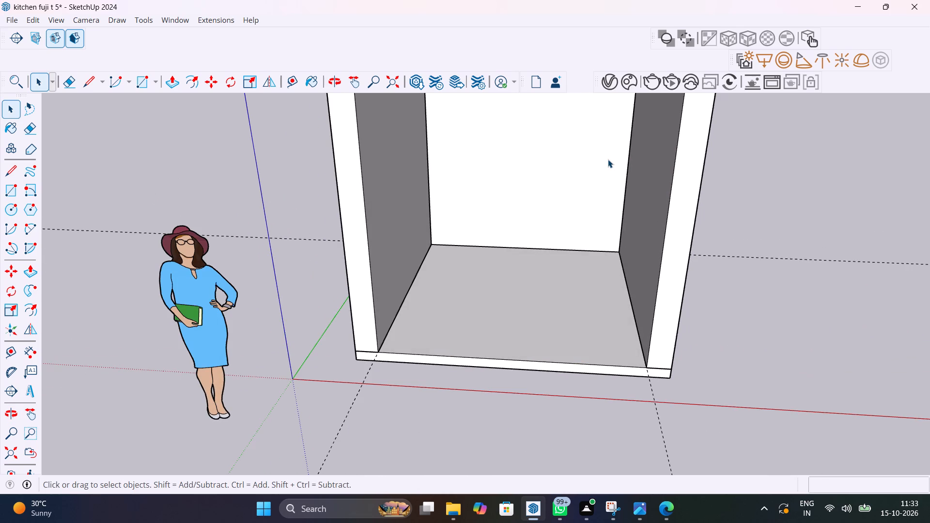
scroll(560, 259, up, 7)
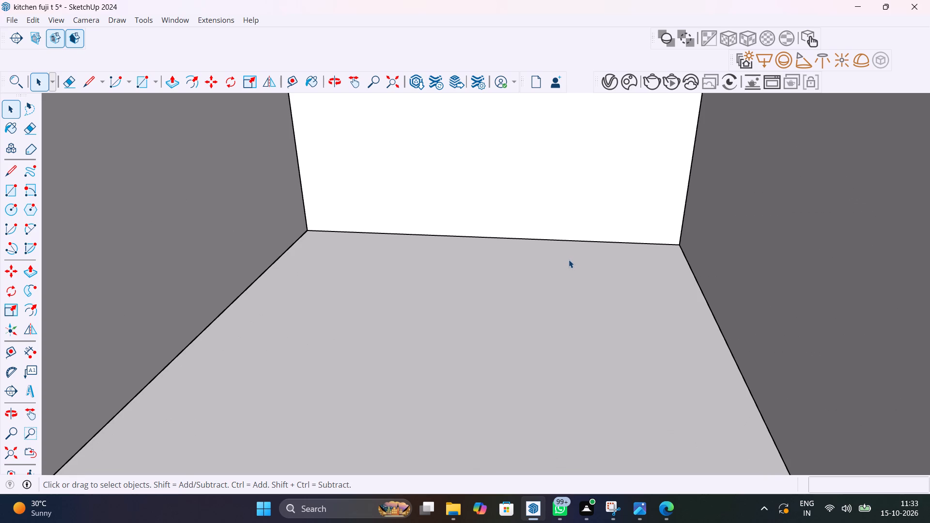
scroll(574, 255, up, 3)
key(t)
click(568, 233)
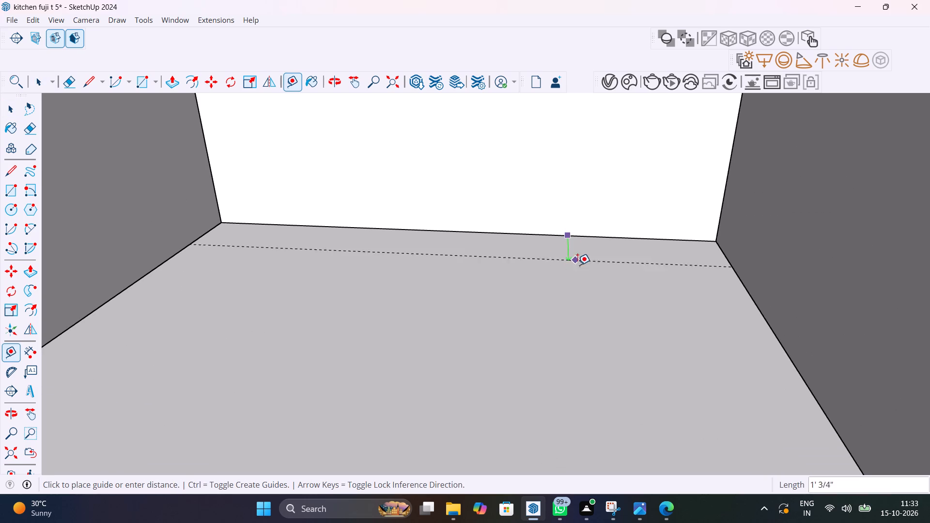
text(2')
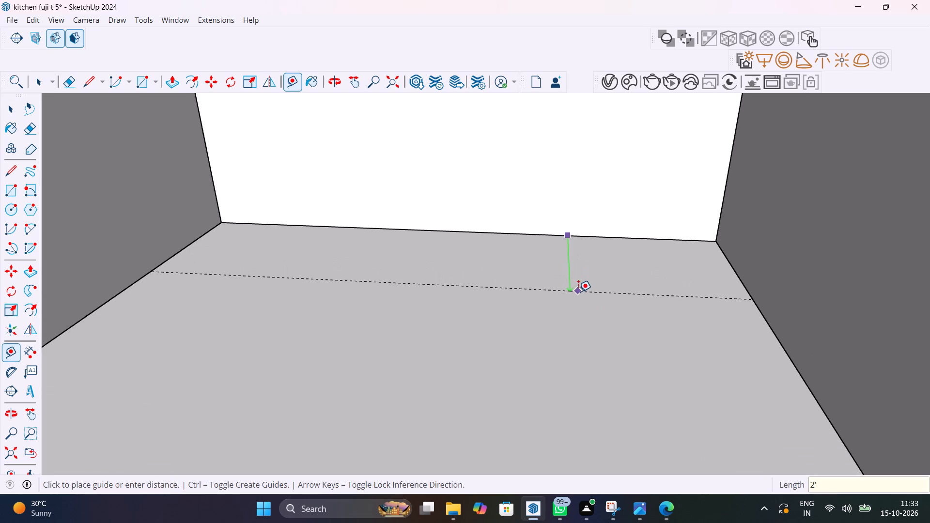
key(Return)
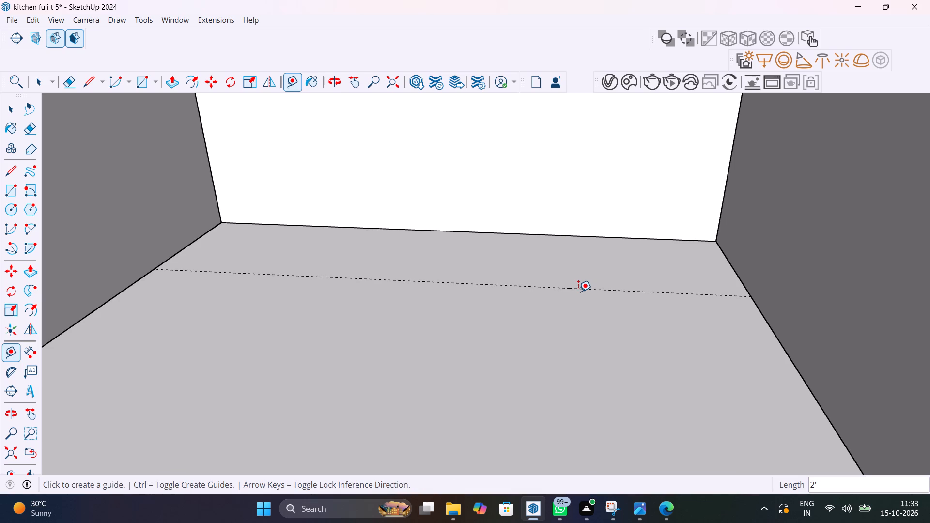
Draw an 8' 6" by 2' rectangle on the floor between the back wall and the guide, spanning both side walls.
key(r)
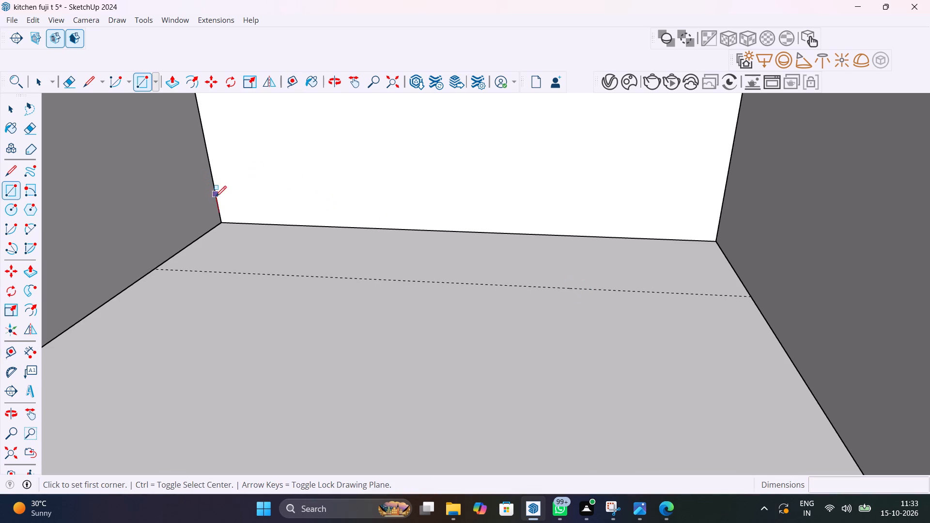
click(226, 223)
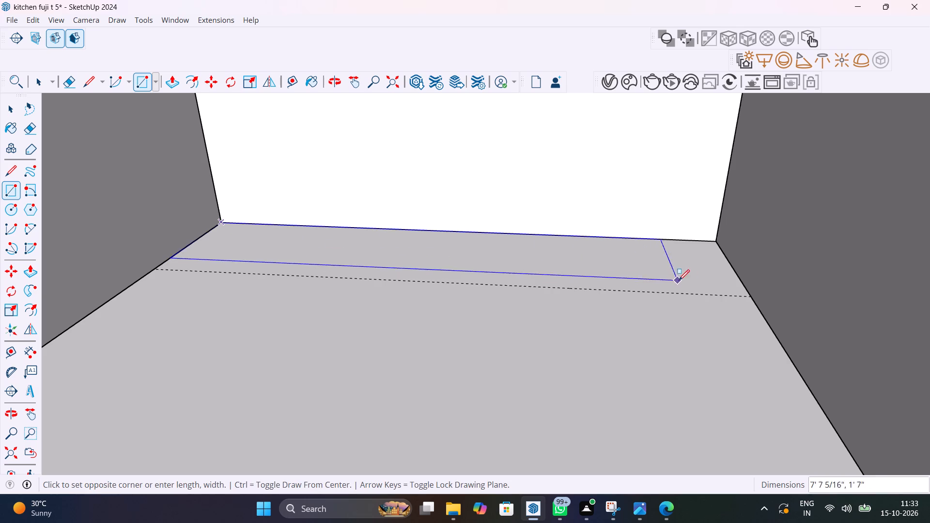
click(747, 295)
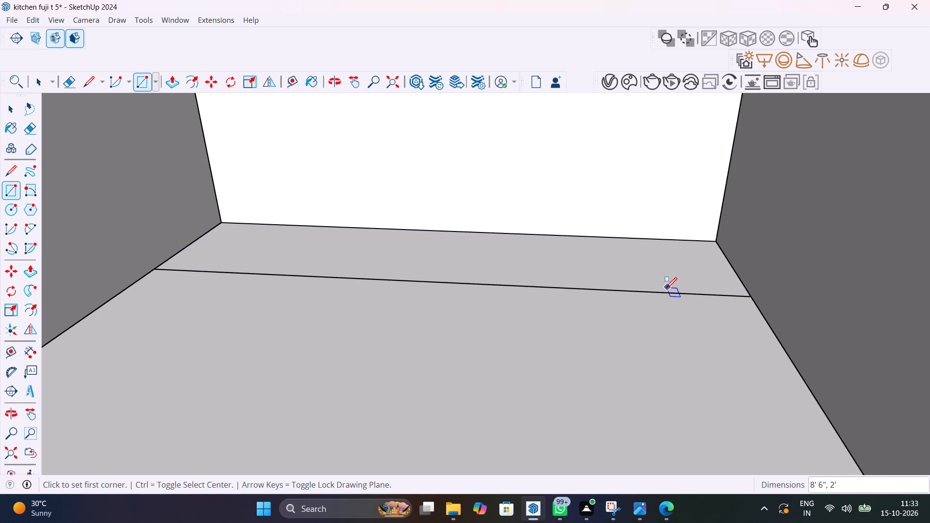
Push/pull the floor rectangle along the back wall up 4".
middle_drag(670, 318, 695, 394)
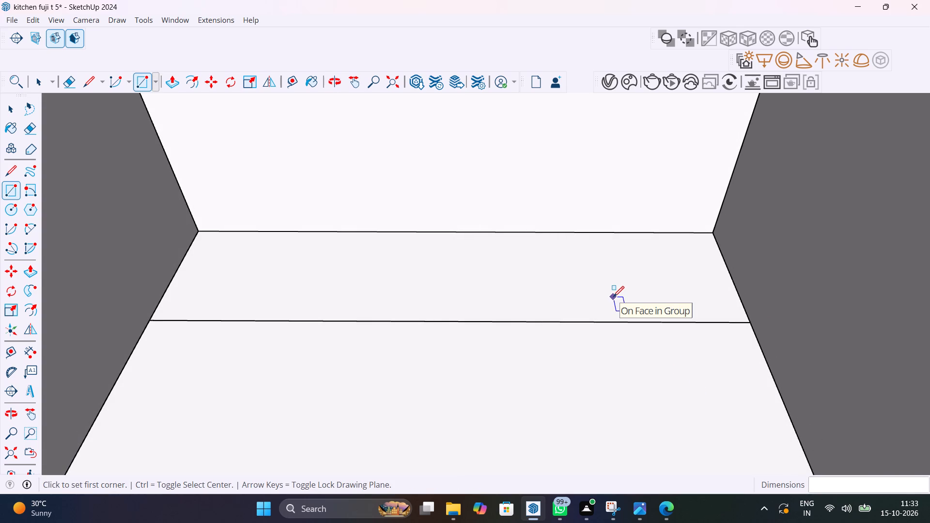
key(p)
click(611, 293)
scroll(601, 238, down, 5)
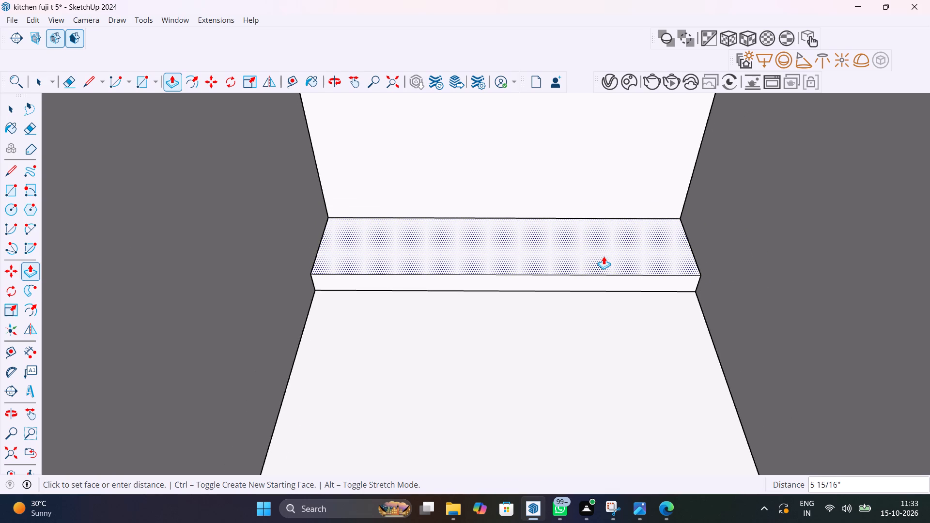
text(4")
key(Return)
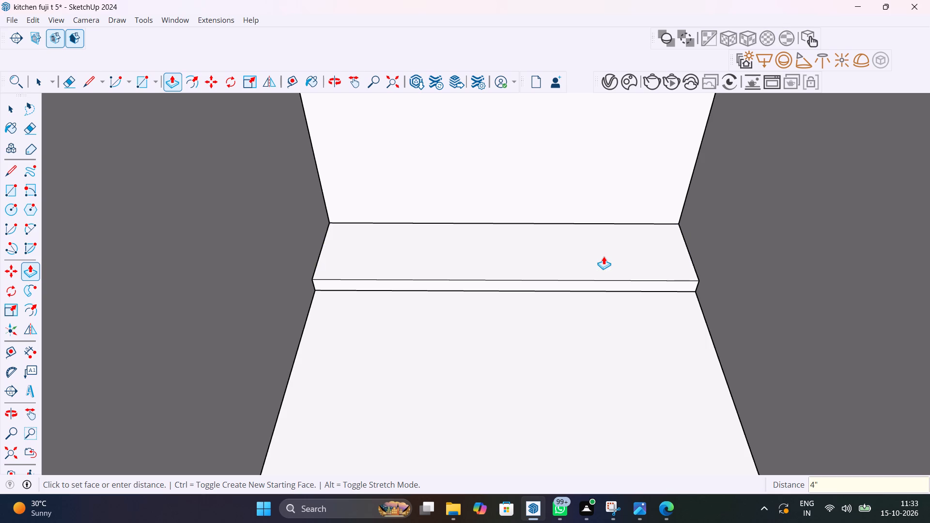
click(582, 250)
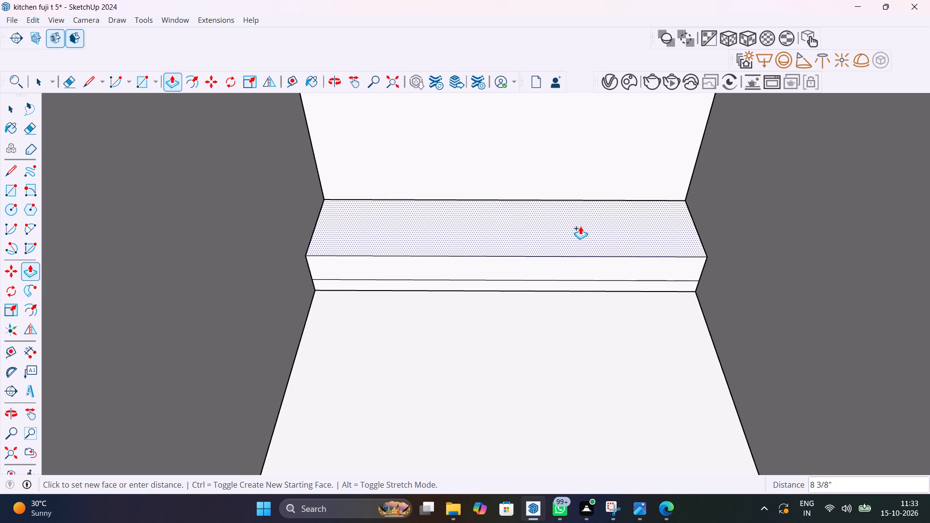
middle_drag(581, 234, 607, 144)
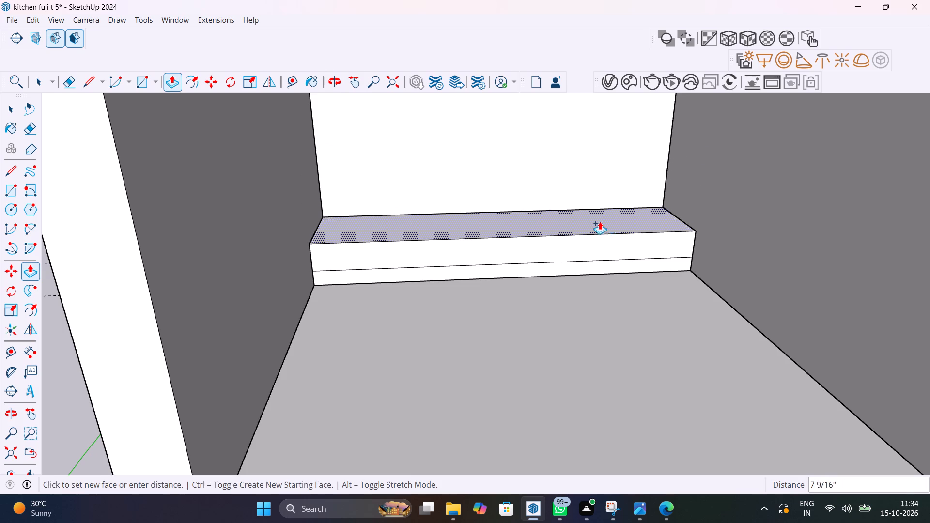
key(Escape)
Select the entire 4" high base block along the back wall and make it a group.
key(space)
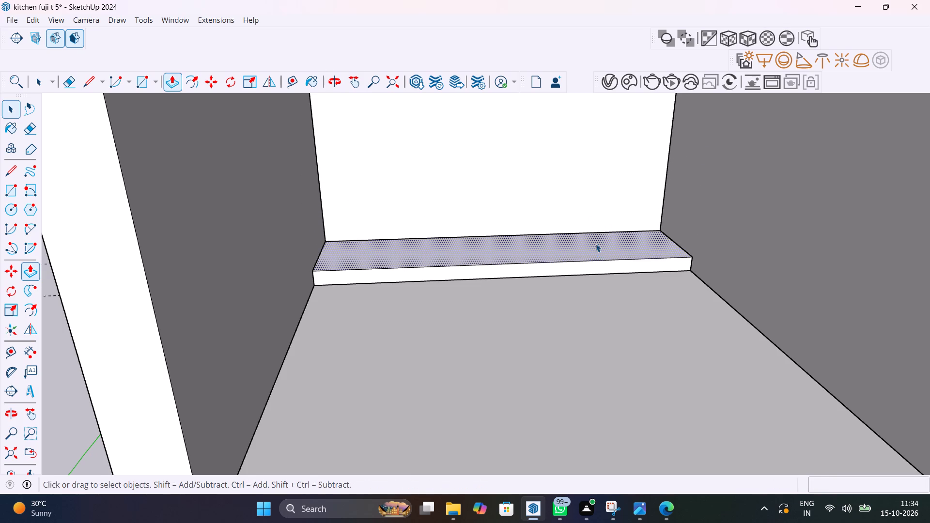
triple_click(597, 252)
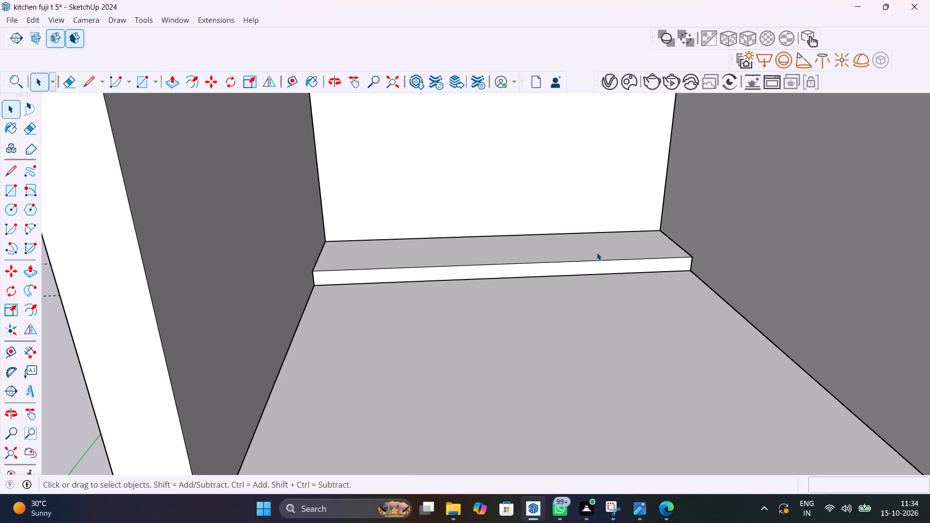
right_click(597, 252)
click(633, 117)
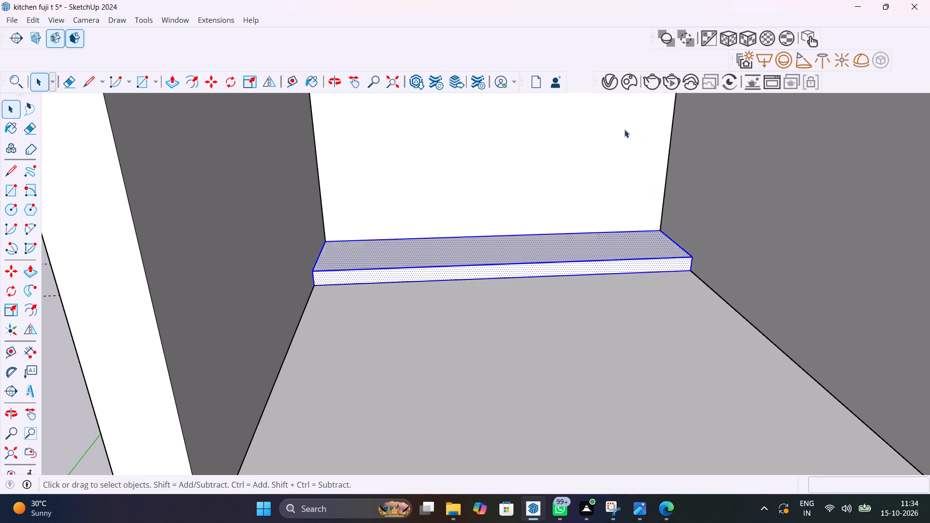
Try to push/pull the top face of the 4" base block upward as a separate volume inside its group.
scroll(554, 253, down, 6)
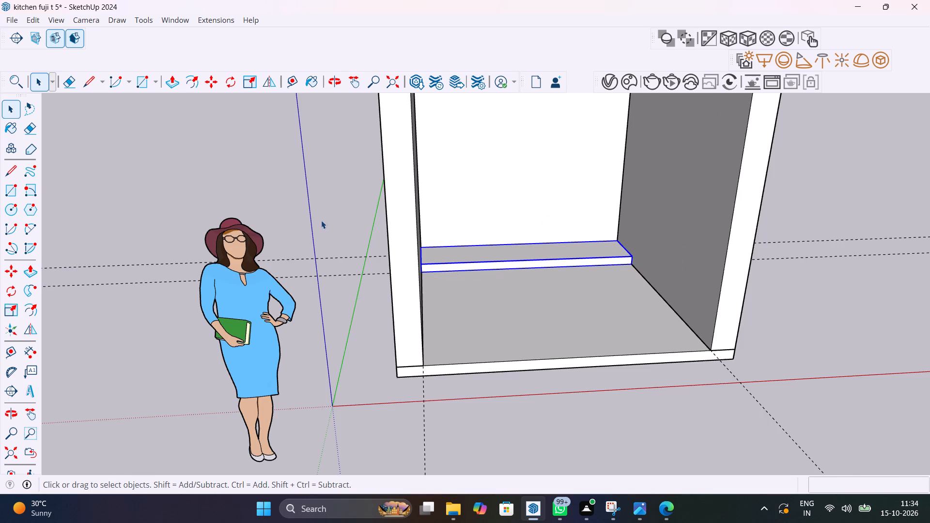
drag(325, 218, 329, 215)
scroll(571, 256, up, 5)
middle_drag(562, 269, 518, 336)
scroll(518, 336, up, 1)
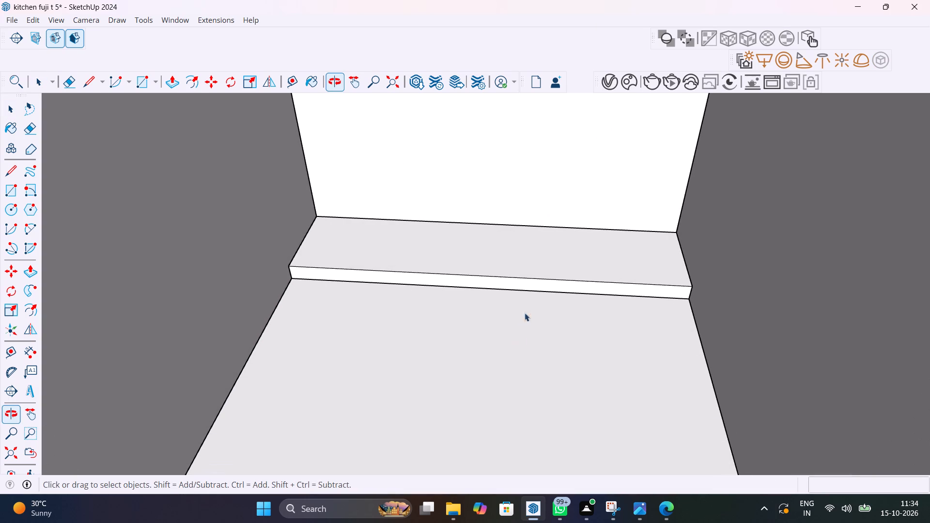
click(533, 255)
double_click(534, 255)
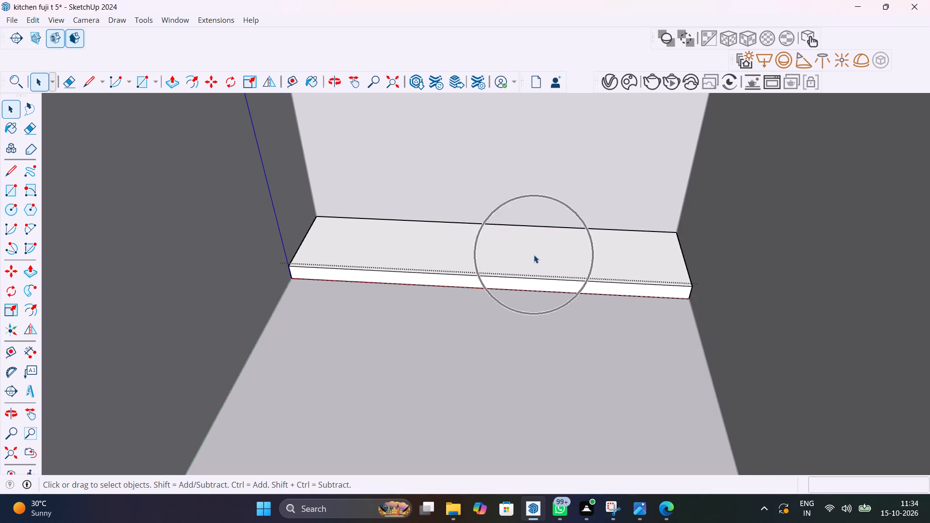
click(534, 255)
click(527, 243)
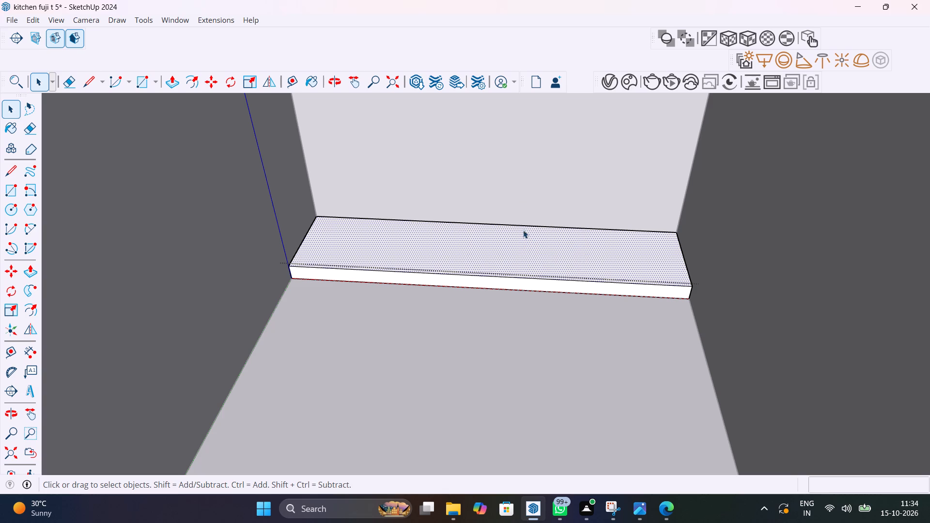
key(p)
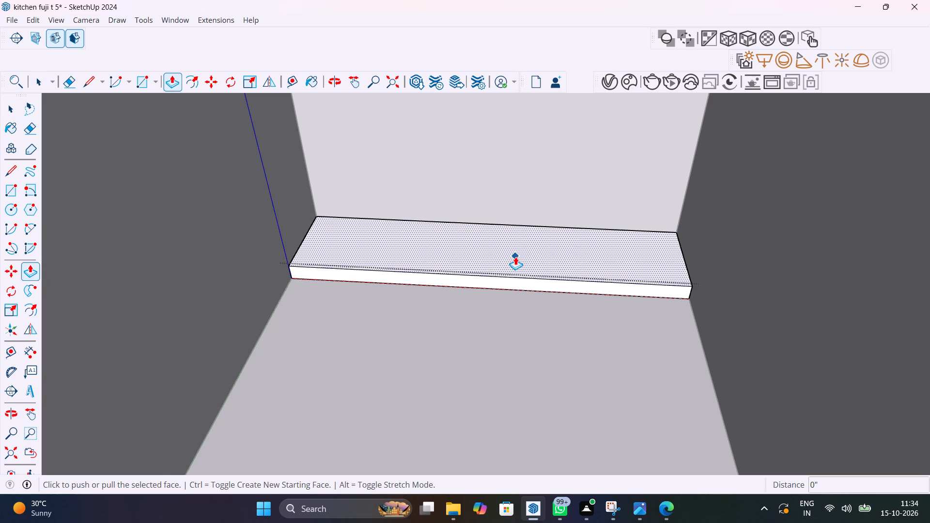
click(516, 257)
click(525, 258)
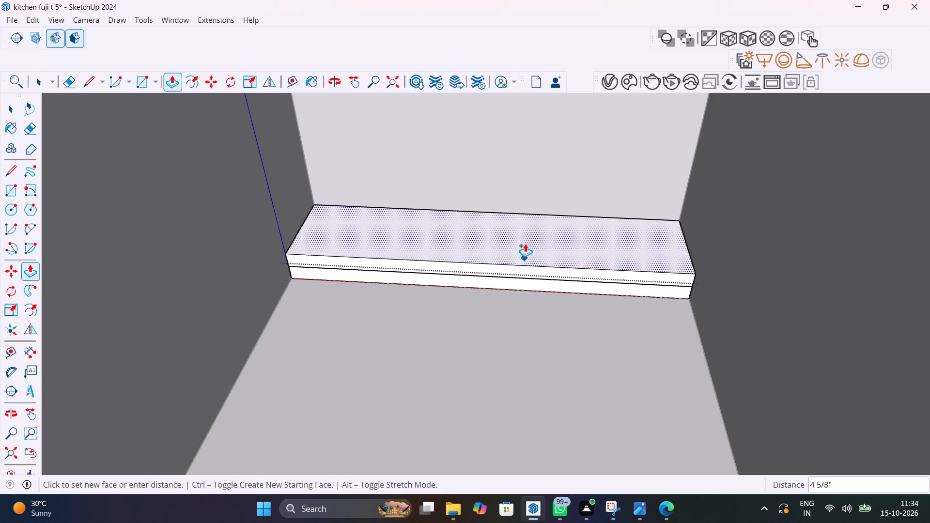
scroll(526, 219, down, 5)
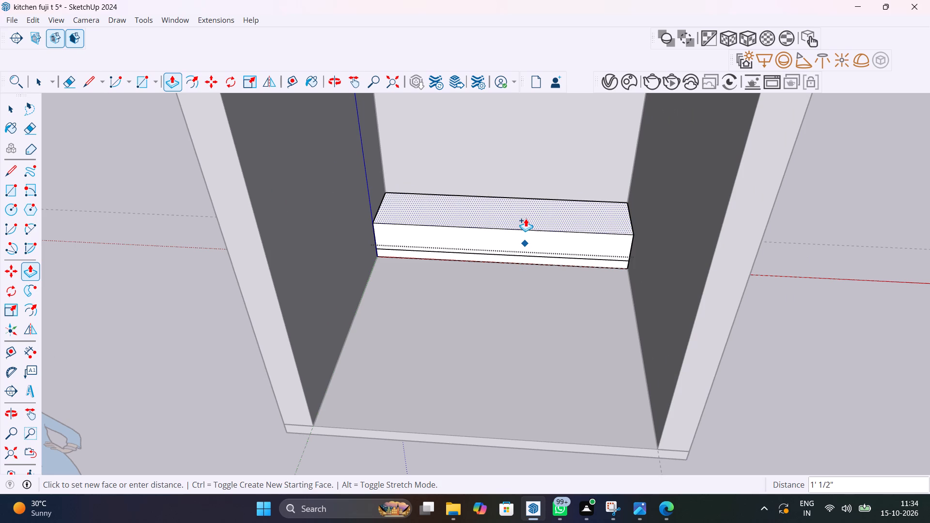
Undo the push/pull attempts, the grouping and the 4" extrusion, back to the flat floor rectangle along the back wall.
key(ctrl+z)
key(ctrl+z)
key(ctrl+z)
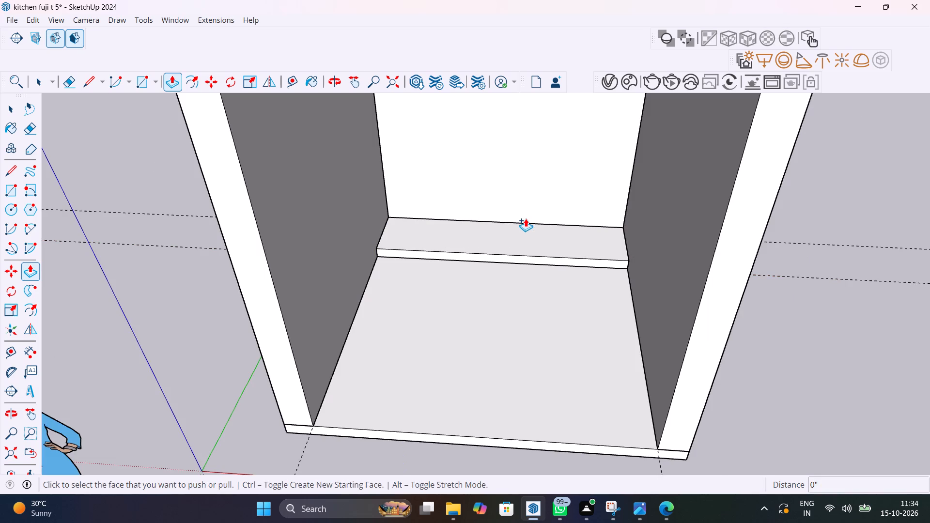
key(ctrl+z)
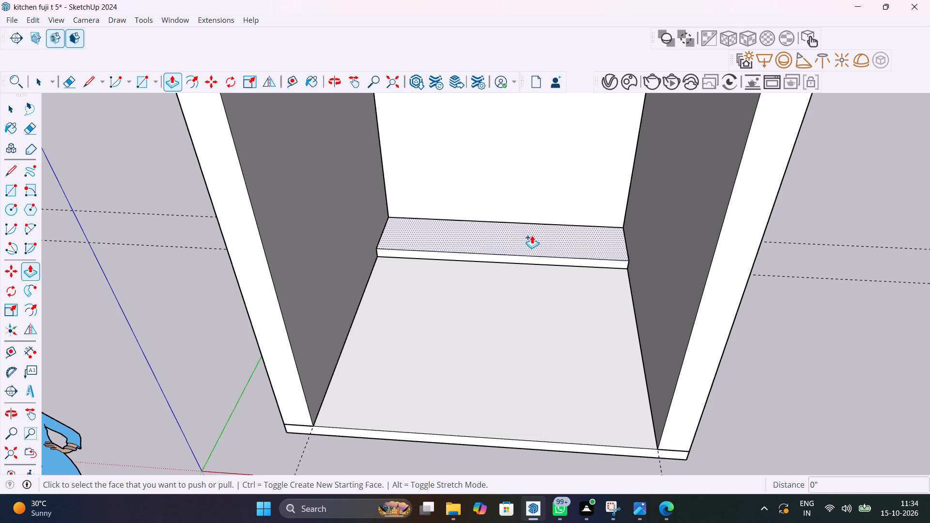
click(499, 238)
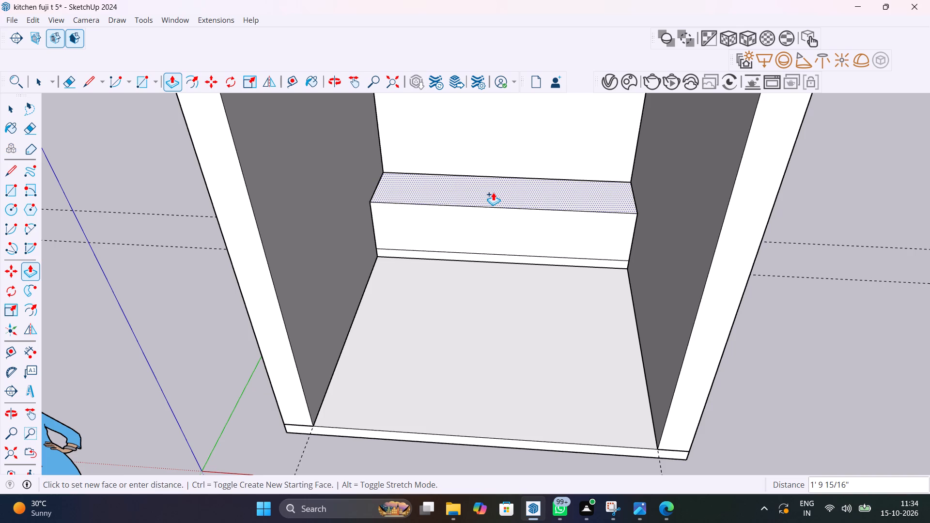
key(ctrl+z)
key(ctrl+z)
Push/pull the floor rectangle along the back wall up 2'6".
click(507, 246)
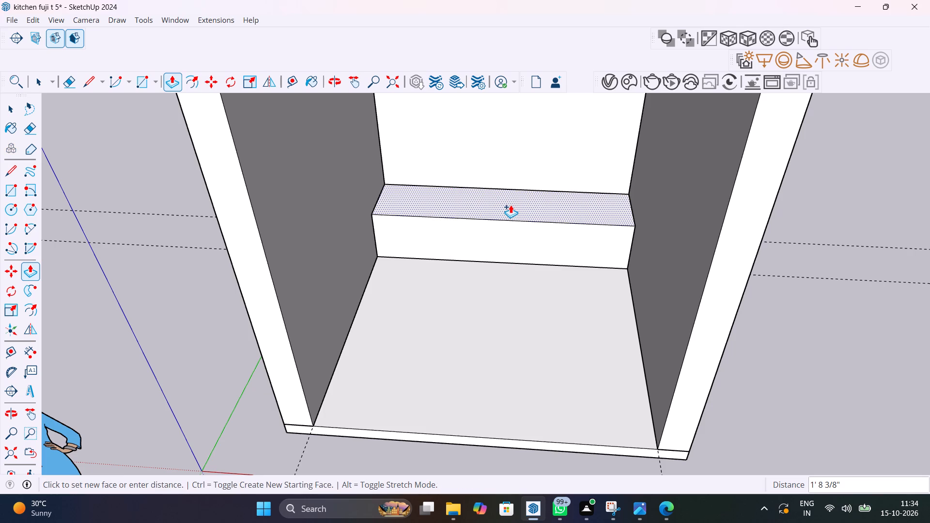
text(2'6")
key(Return)
key(Return)
key(space)
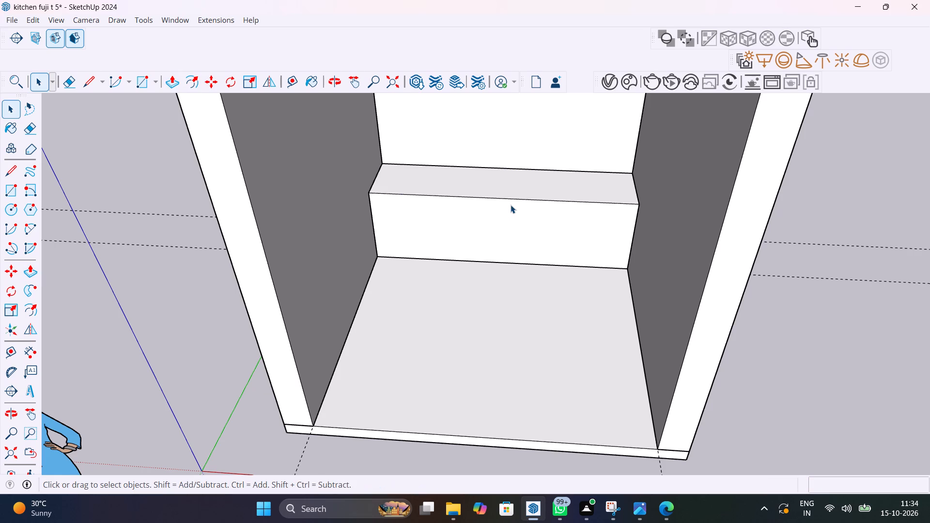
Copy the base block's bottom front edge 4" straight up its front face to mark the plinth.
middle_drag(545, 225, 581, 154)
scroll(581, 154, up, 1)
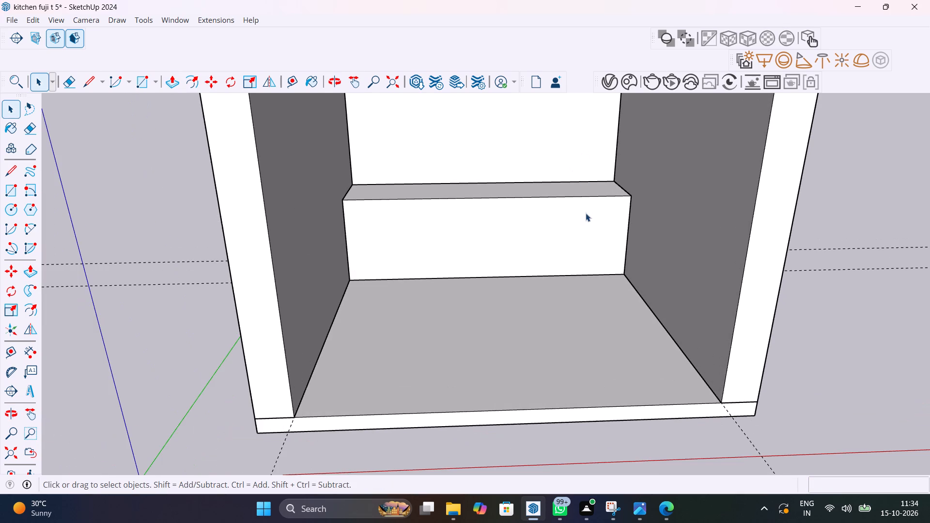
scroll(590, 248, up, 4)
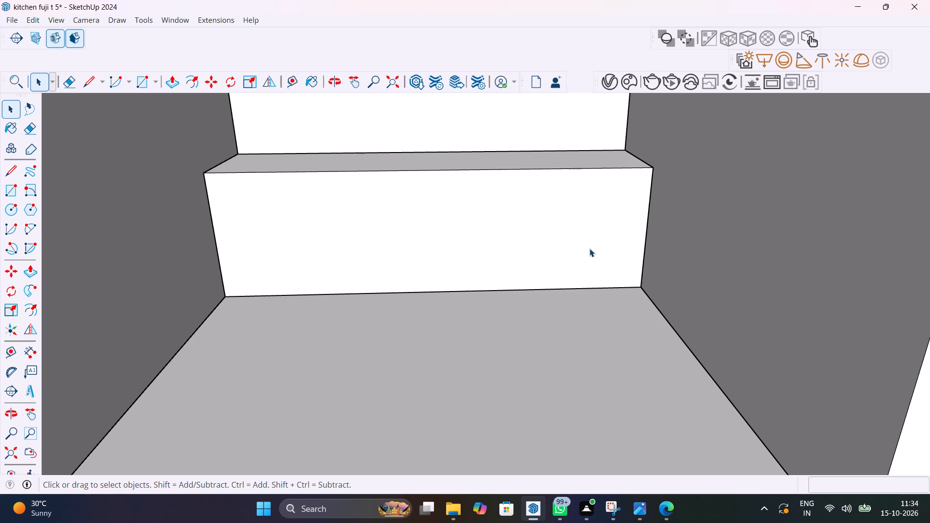
click(602, 286)
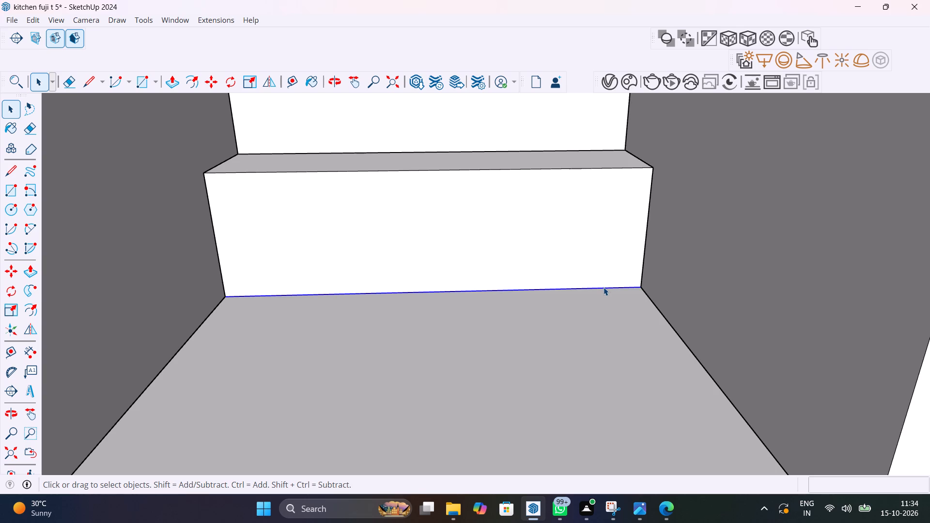
key(m)
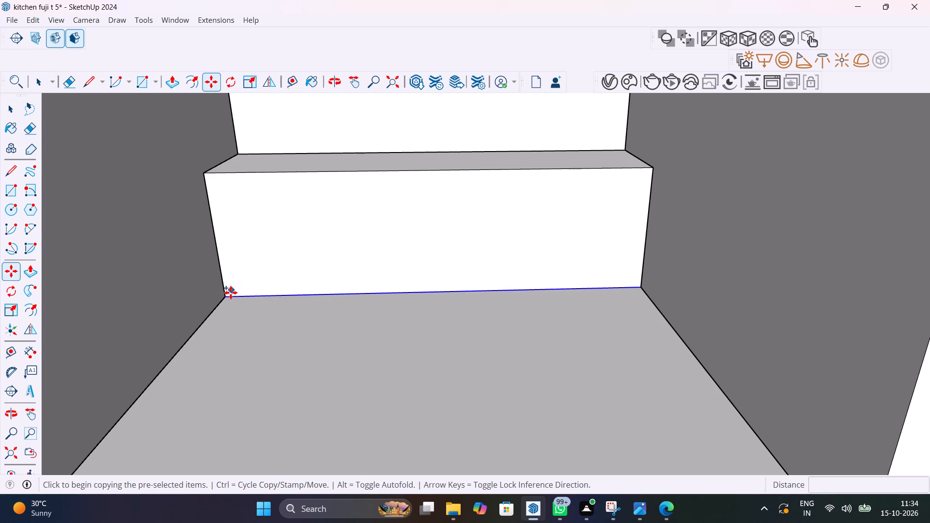
click(227, 296)
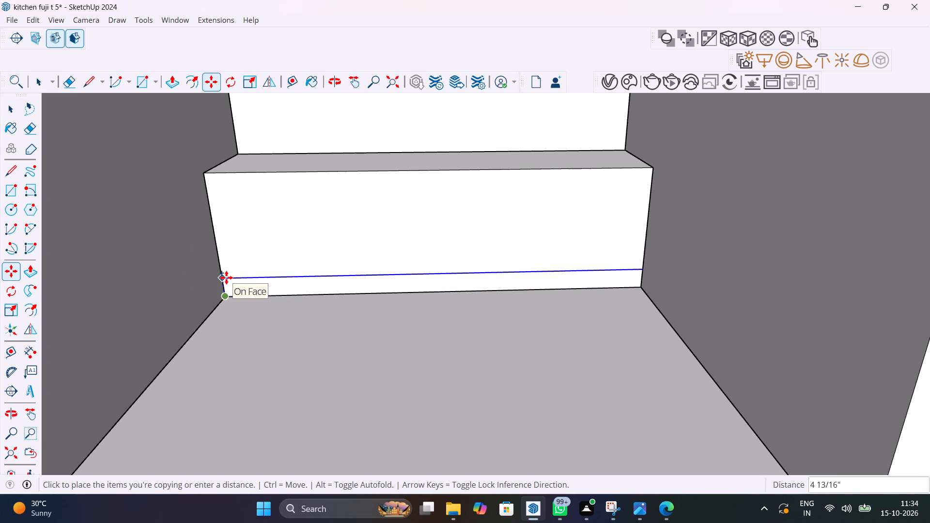
text(4")
key(Return)
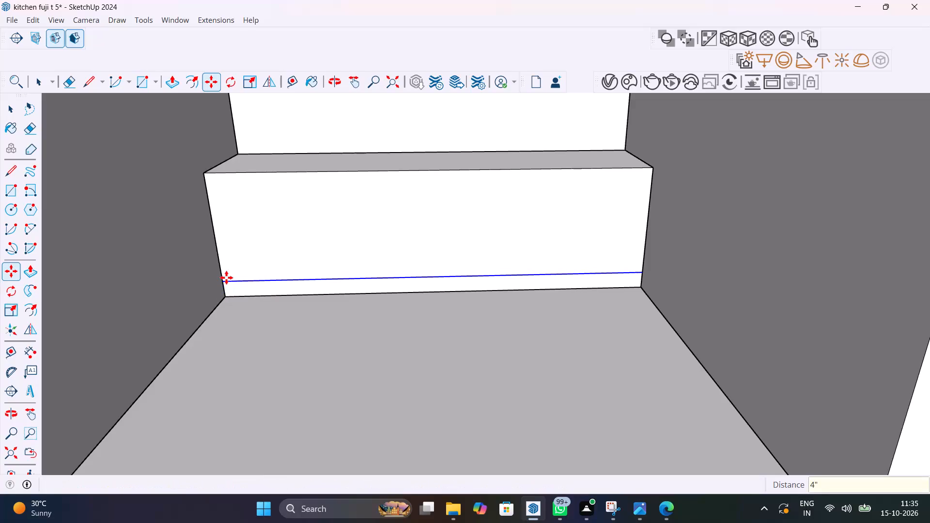
key(space)
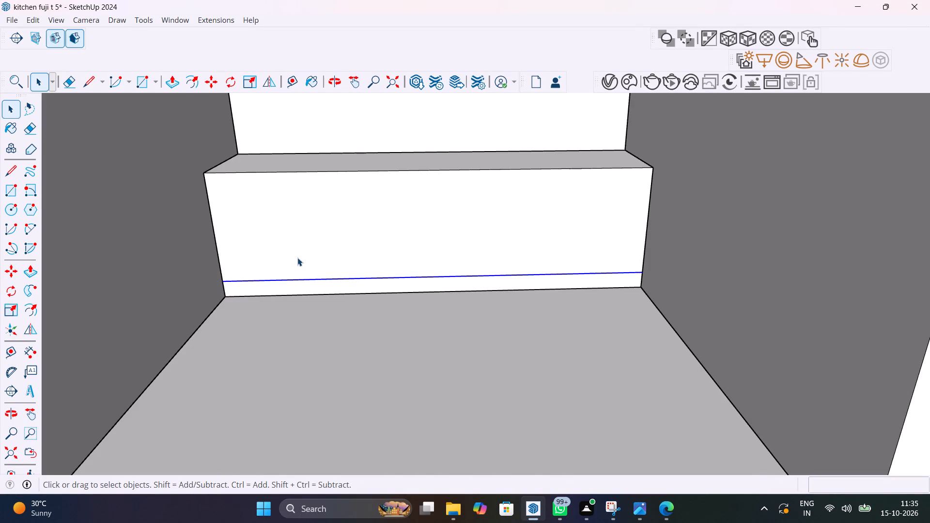
Select the entire base block along the back wall and make it a group.
double_click(297, 257)
triple_click(295, 257)
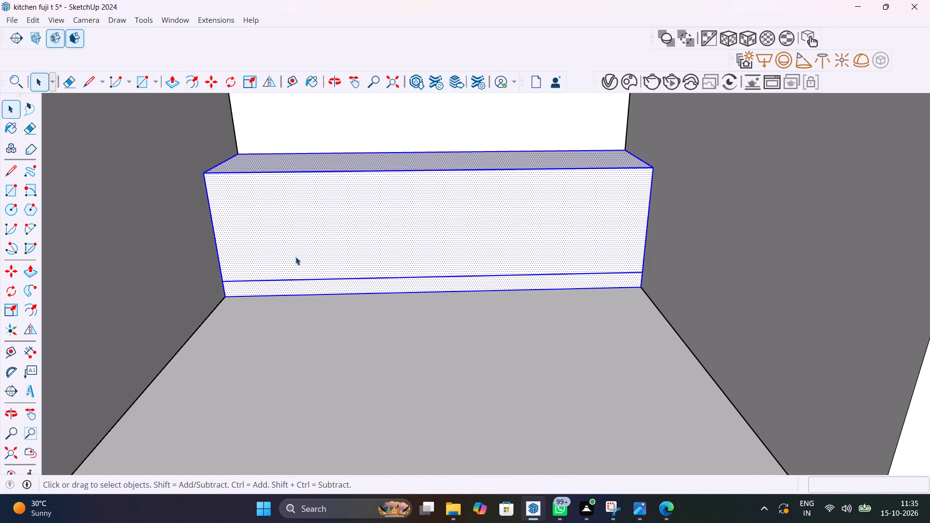
right_click(295, 257)
click(328, 114)
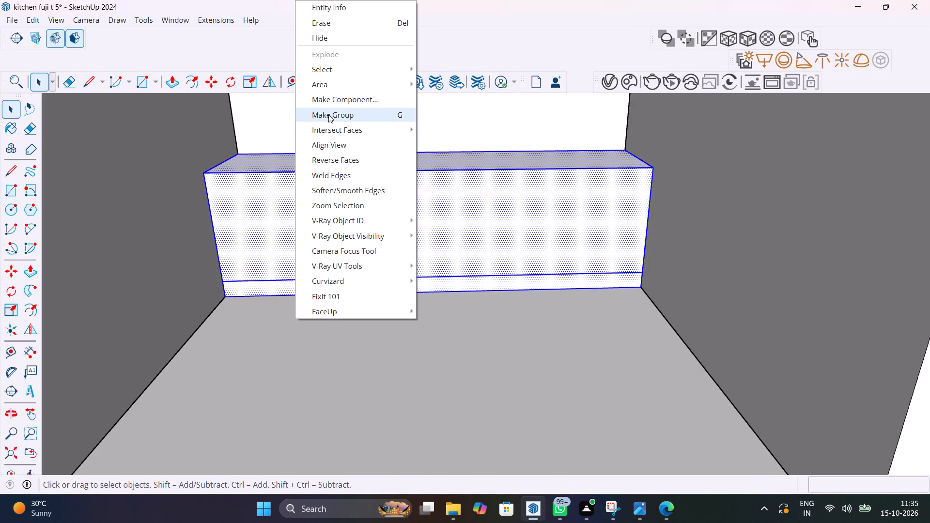
scroll(354, 206, down, 13)
click(556, 185)
Inside the base unit group, push the 4" plinth strip on the front face inward 3", and close the group.
scroll(371, 238, up, 1)
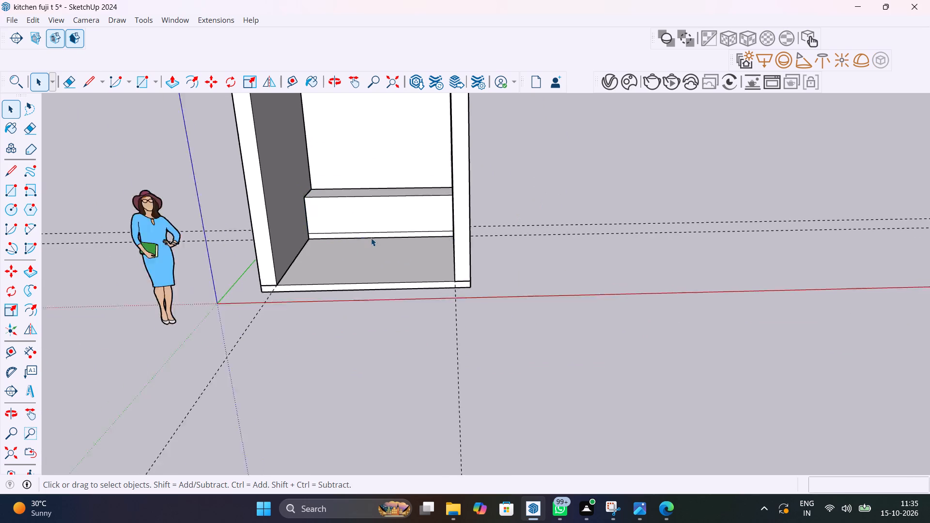
scroll(371, 238, up, 14)
click(374, 232)
triple_click(375, 232)
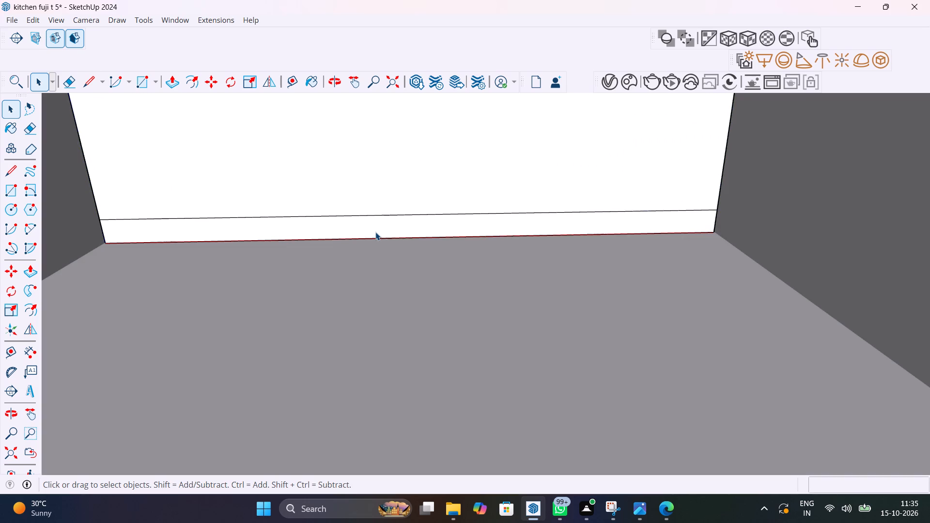
click(375, 232)
click(386, 230)
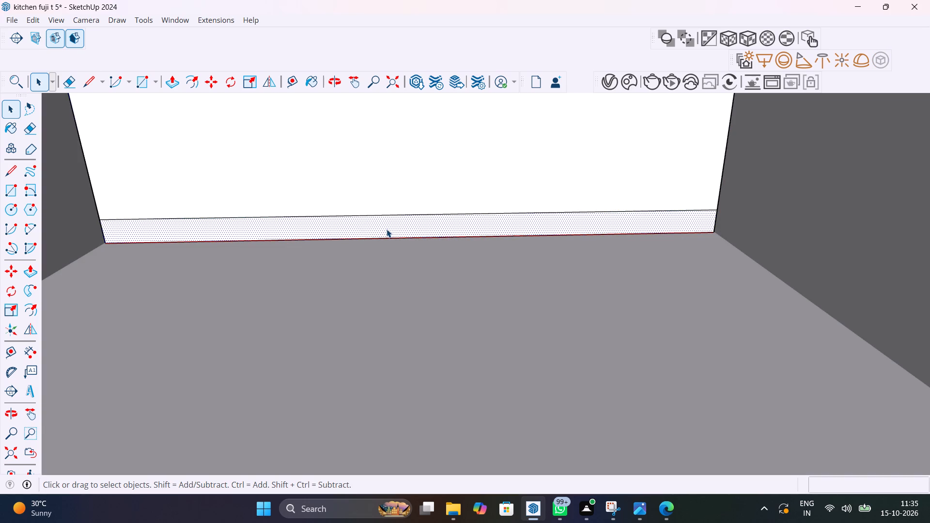
key(p)
click(386, 229)
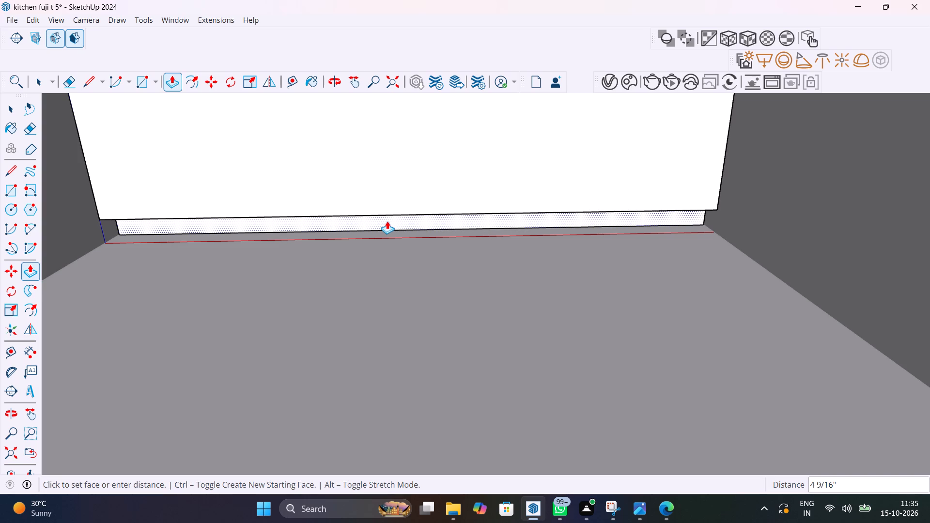
text(3")
key(Return)
key(space)
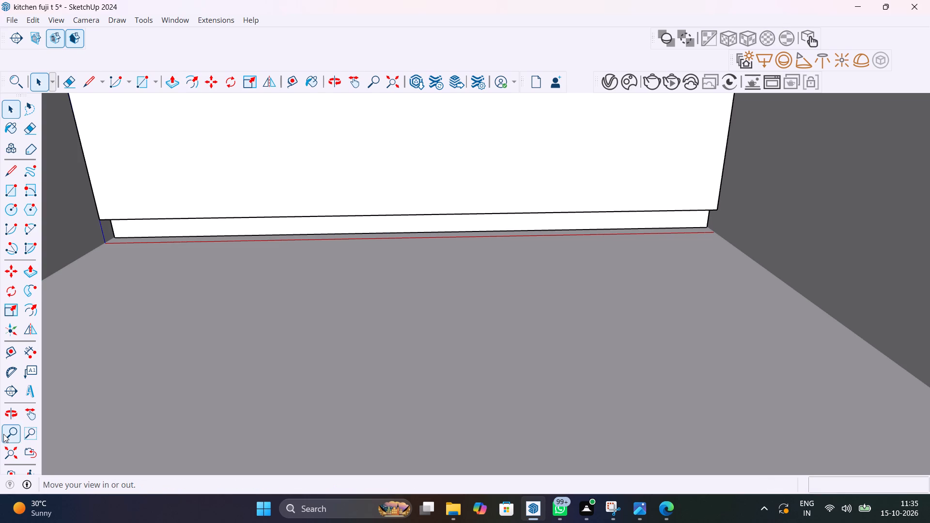
scroll(264, 411, down, 13)
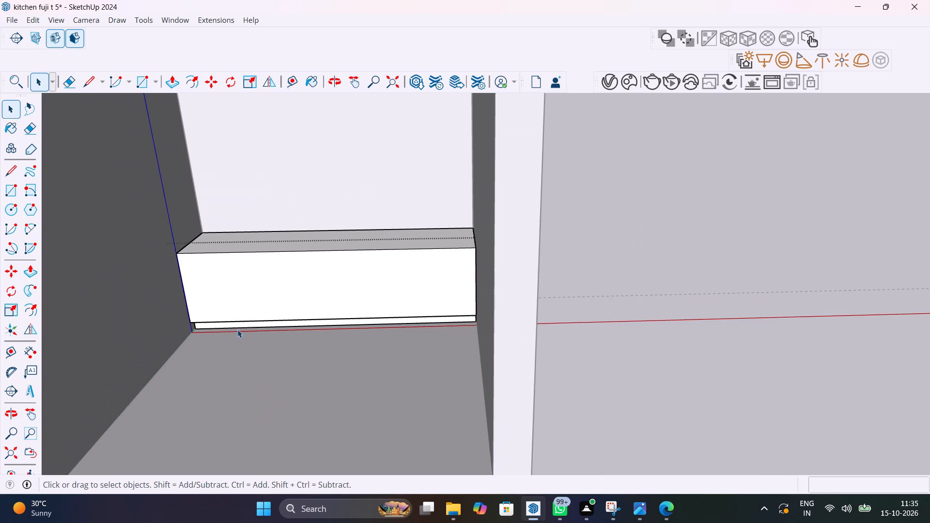
scroll(350, 294, down, 5)
click(512, 268)
Hide both side walls of the kitchen to expose the ends of the base unit.
scroll(223, 269, up, 4)
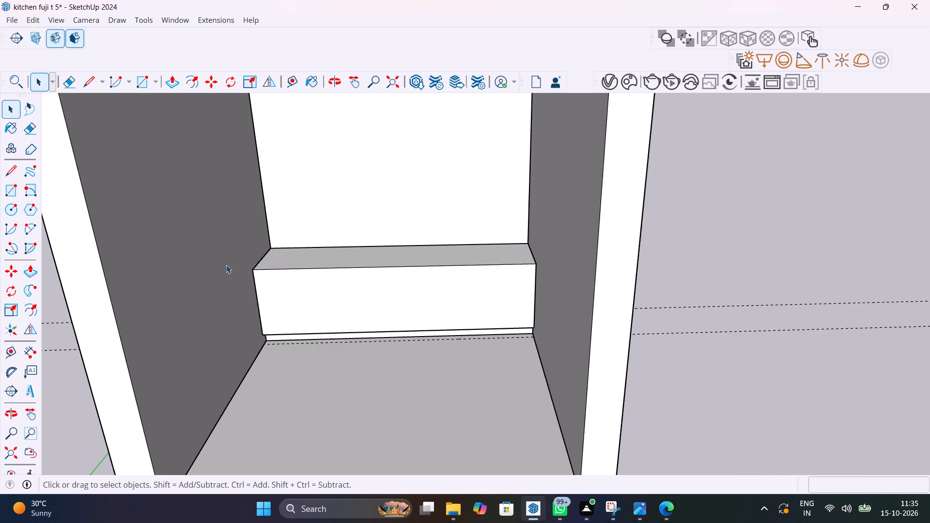
scroll(226, 265, up, 1)
middle_drag(359, 304, 391, 267)
scroll(391, 267, up, 1)
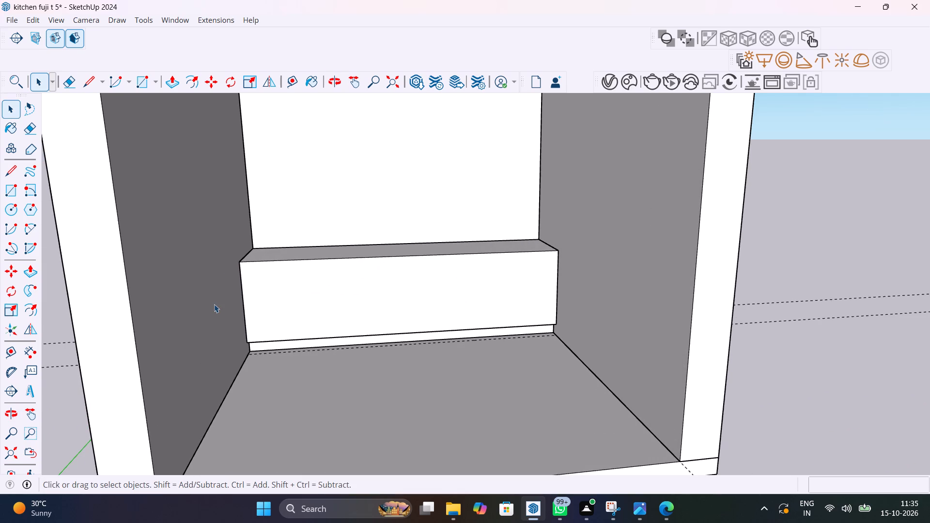
click(214, 304)
right_click(214, 304)
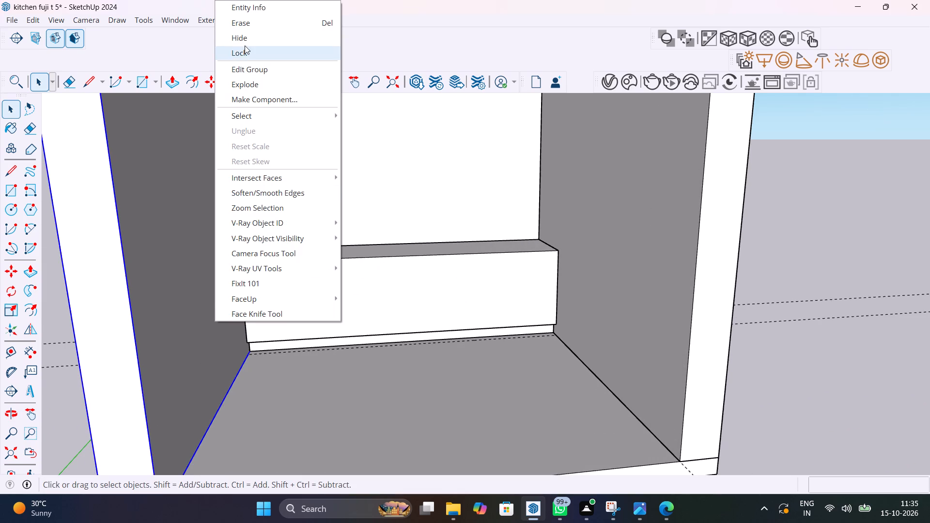
click(245, 43)
click(607, 243)
right_click(607, 240)
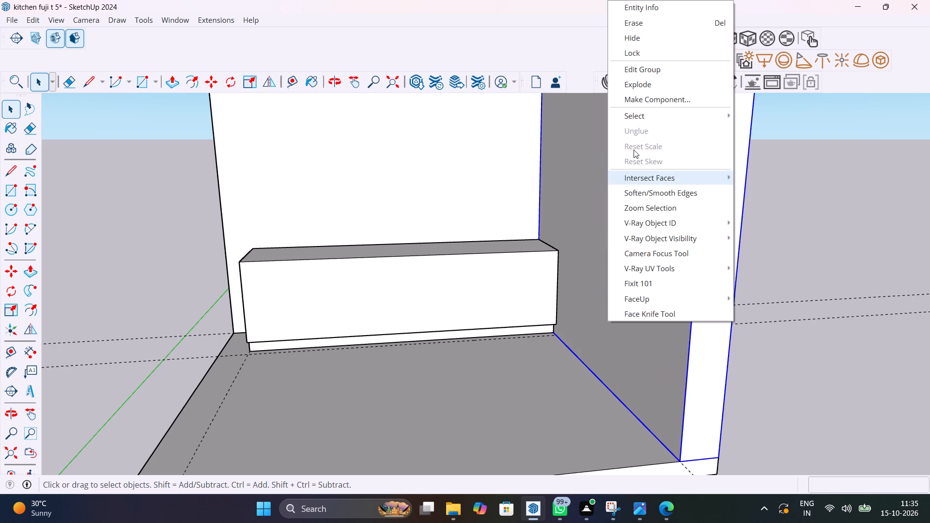
click(643, 39)
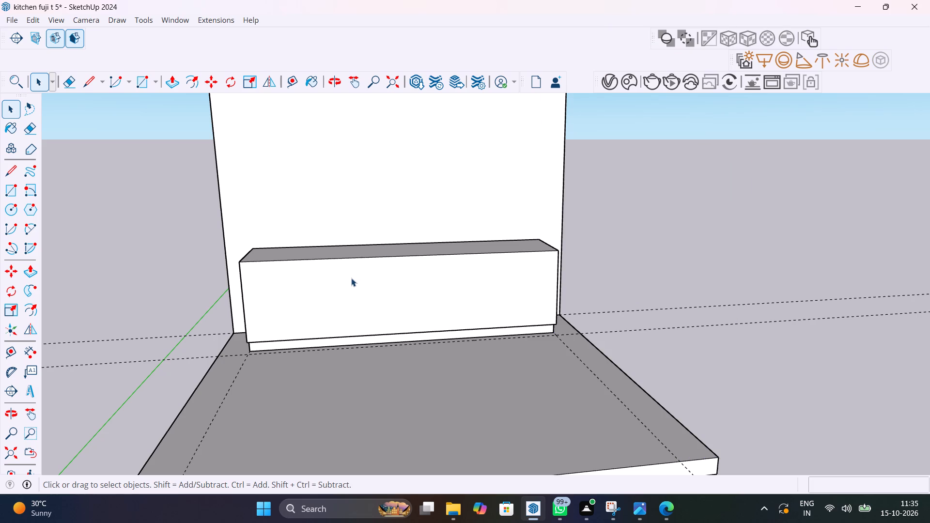
Draw an 8' 6" by 2' 2" rectangle corner to corner over the base unit's front face, above the recessed plinth.
key(r)
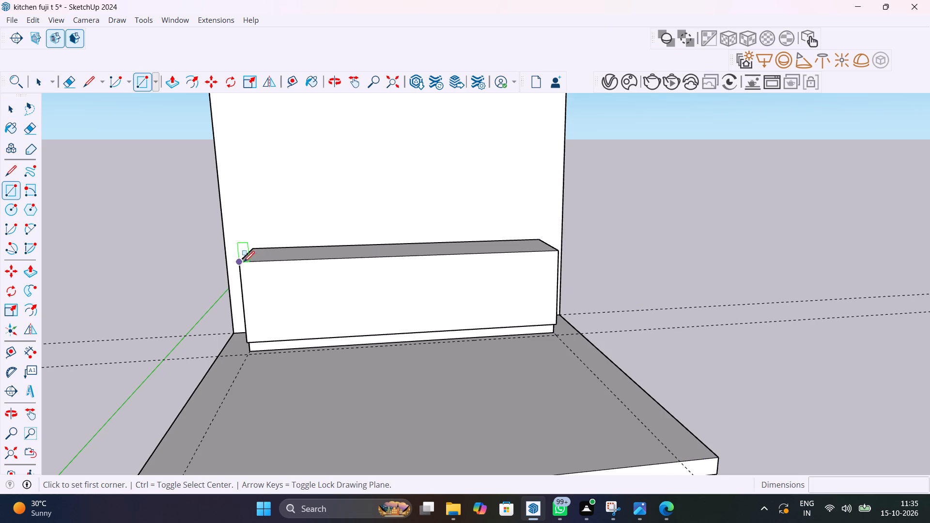
click(242, 262)
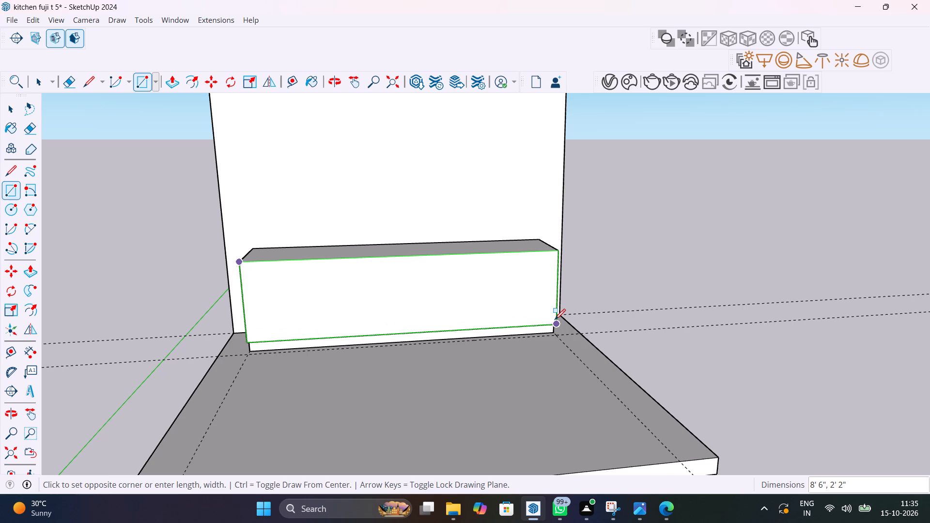
scroll(555, 320, up, 6)
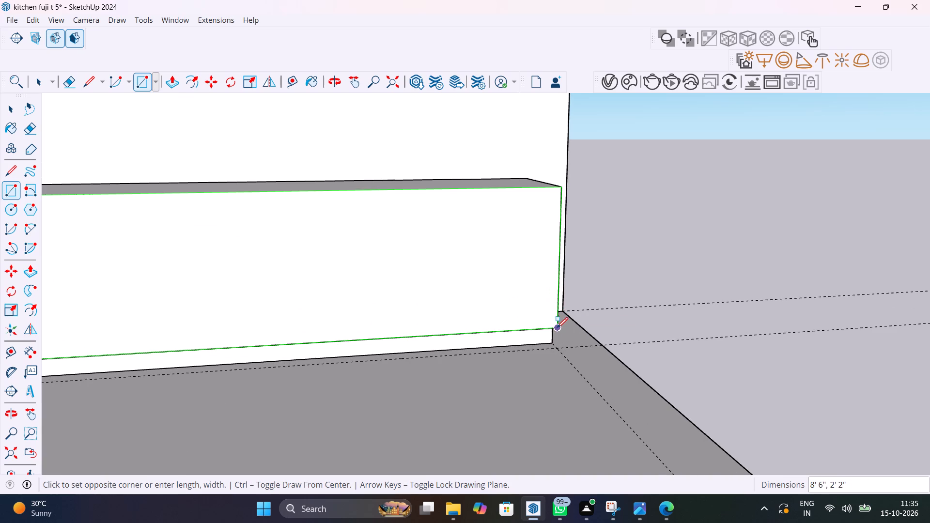
scroll(557, 328, up, 4)
middle_drag(548, 326, 447, 308)
scroll(448, 308, up, 1)
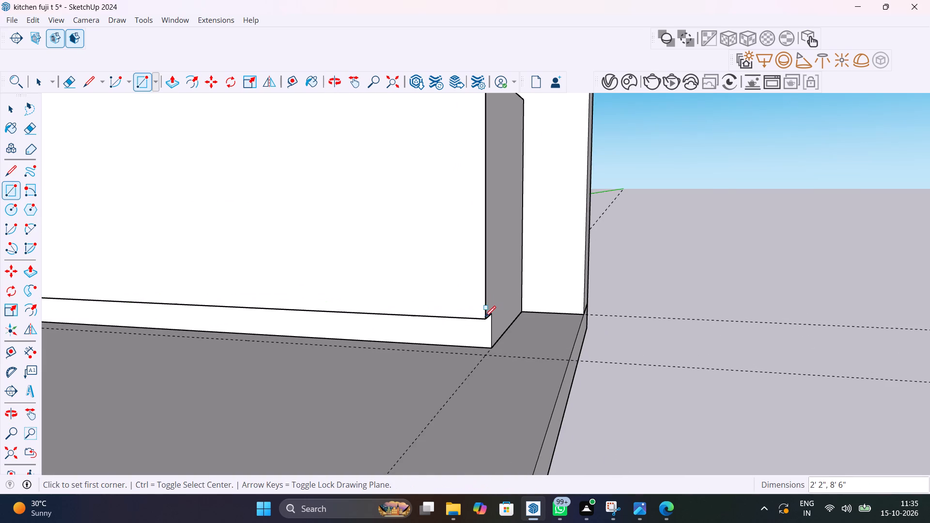
click(485, 317)
Pull the new front rectangle outward 1" to form a front panel on the base unit.
scroll(482, 324, down, 12)
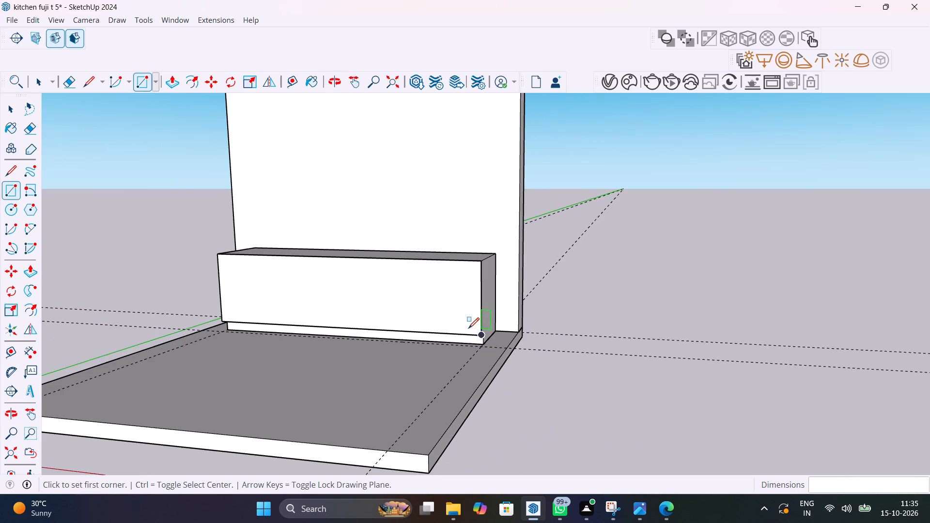
key(p)
click(462, 309)
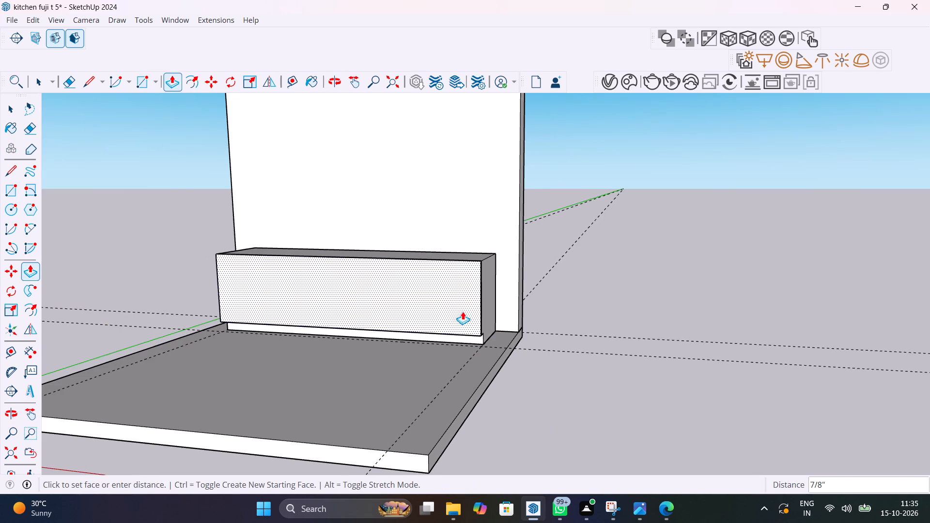
text(1")
key(Return)
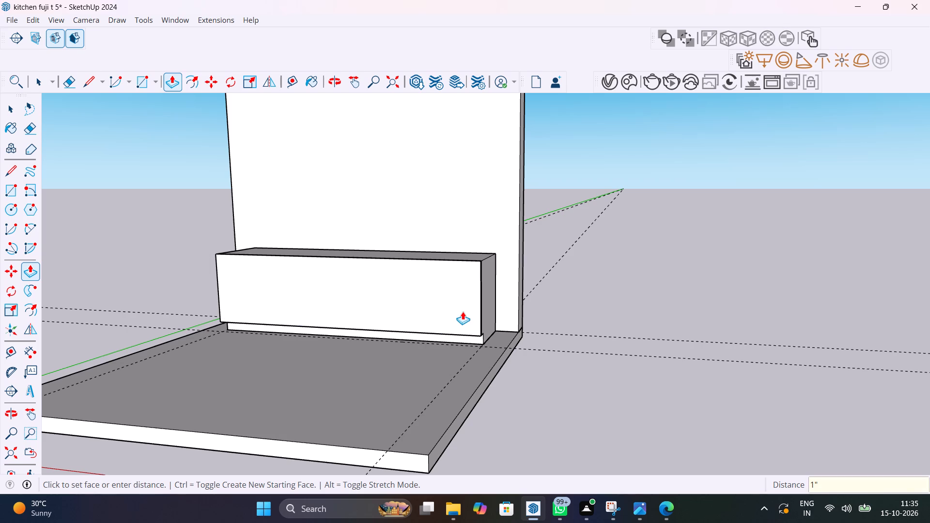
key(space)
Select the entire 1" front panel, make it a group, and clear the selection.
scroll(462, 261, up, 9)
middle_drag(484, 269, 523, 363)
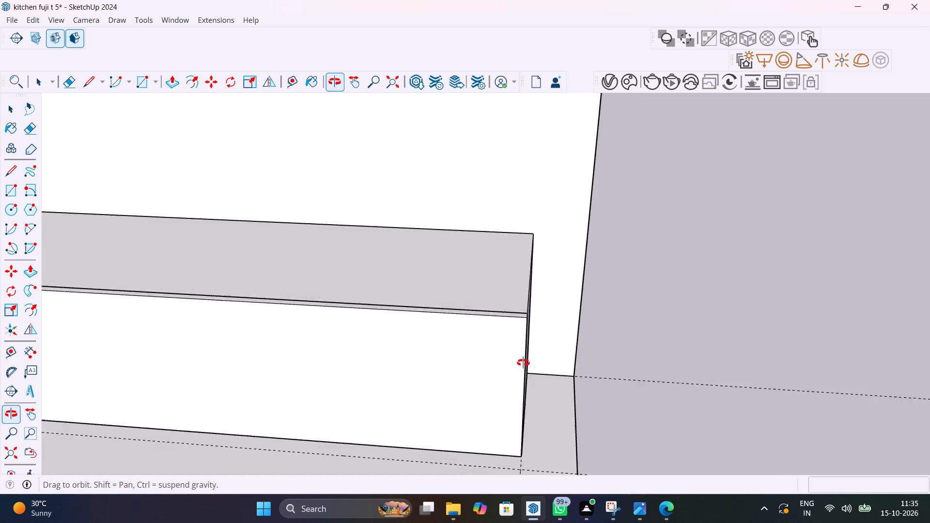
middle_drag(523, 363, 542, 362)
scroll(542, 361, down, 6)
shift+middle_drag(514, 351, 736, 305)
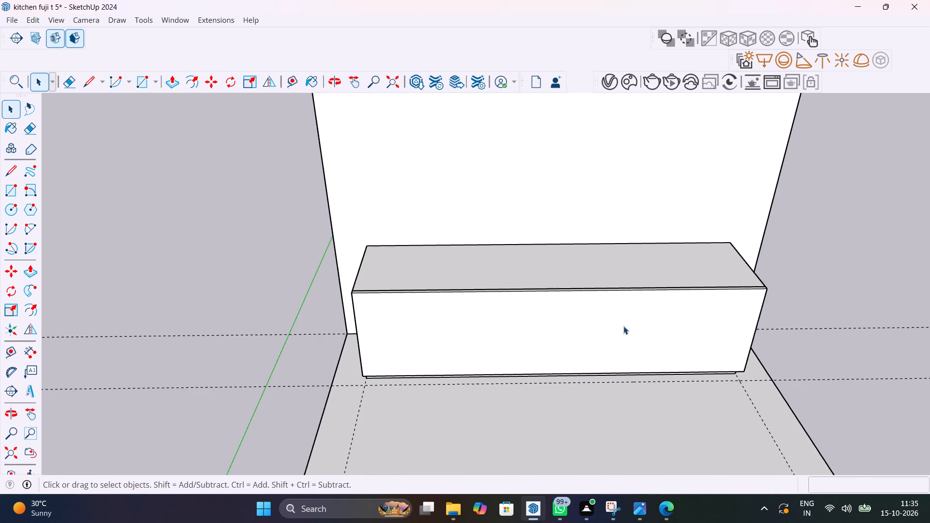
scroll(617, 322, up, 2)
middle_drag(693, 314, 840, 283)
triple_click(437, 316)
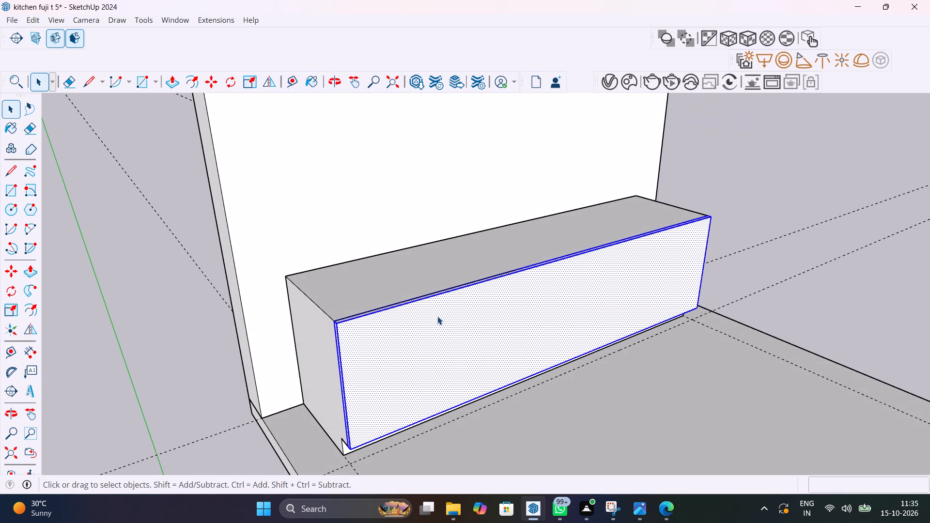
right_click(437, 316)
click(496, 113)
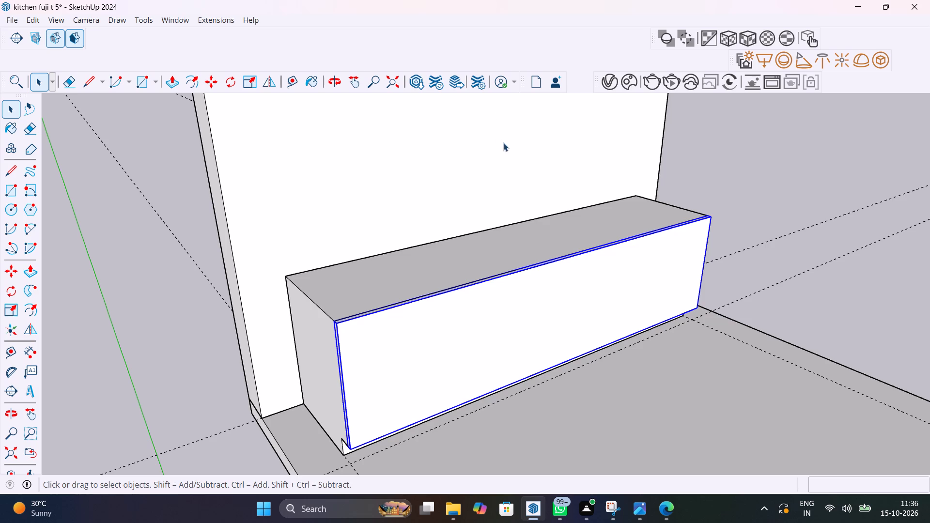
middle_drag(466, 316, 476, 235)
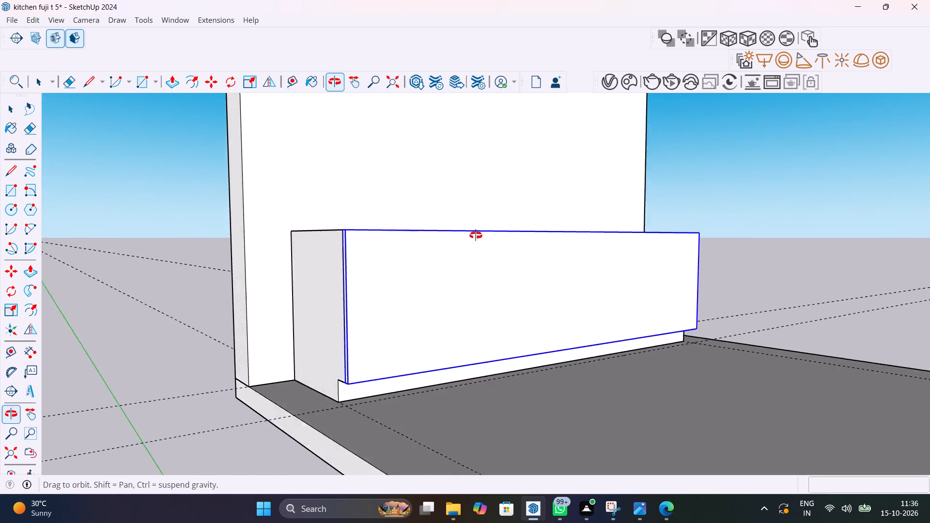
middle_drag(476, 235, 497, 270)
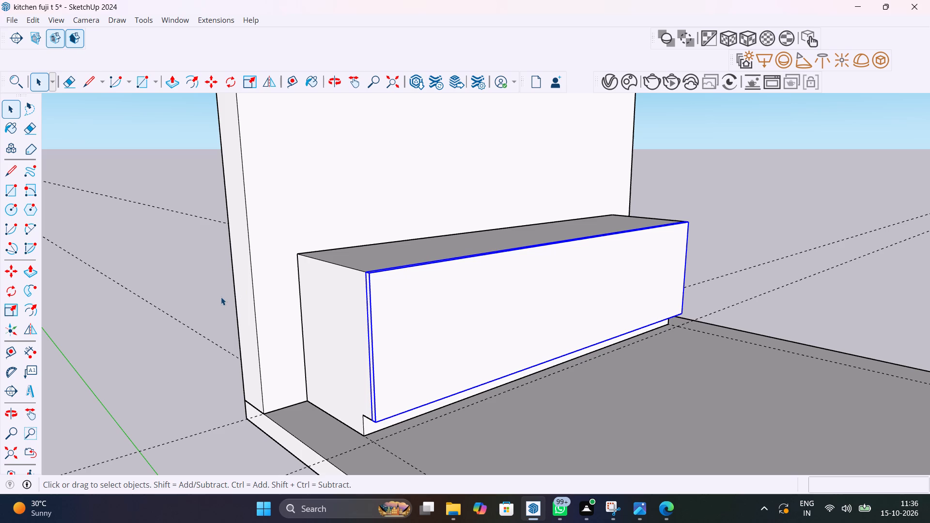
click(221, 297)
Open the base unit's front panel group for editing.
scroll(380, 320, up, 3)
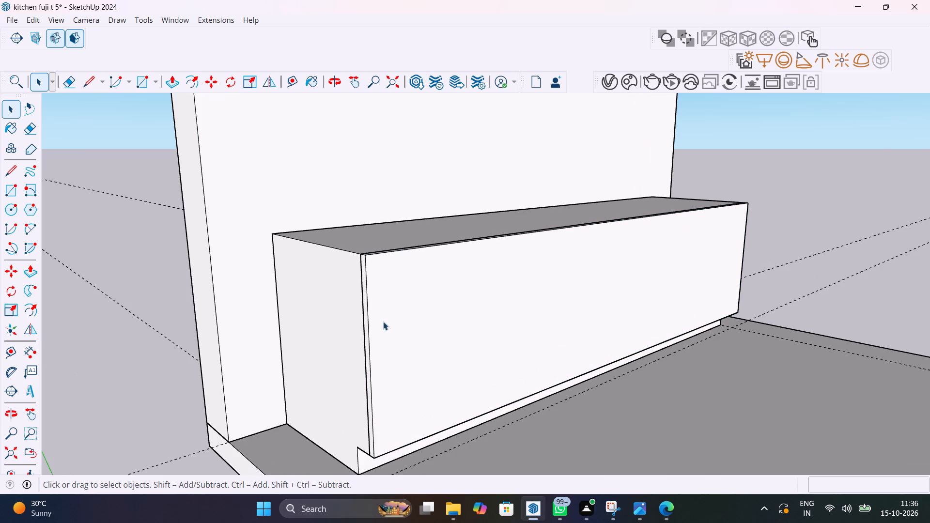
middle_drag(385, 324, 376, 323)
scroll(385, 324, down, 1)
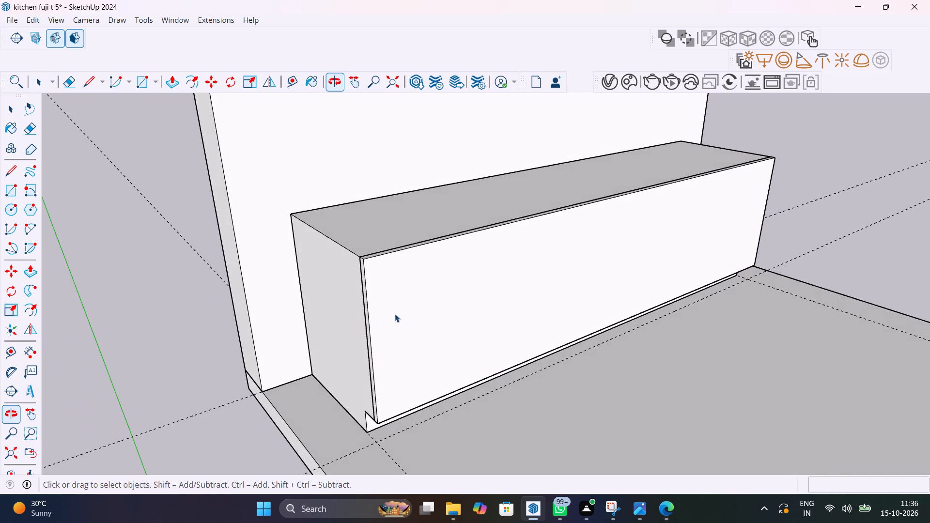
click(410, 304)
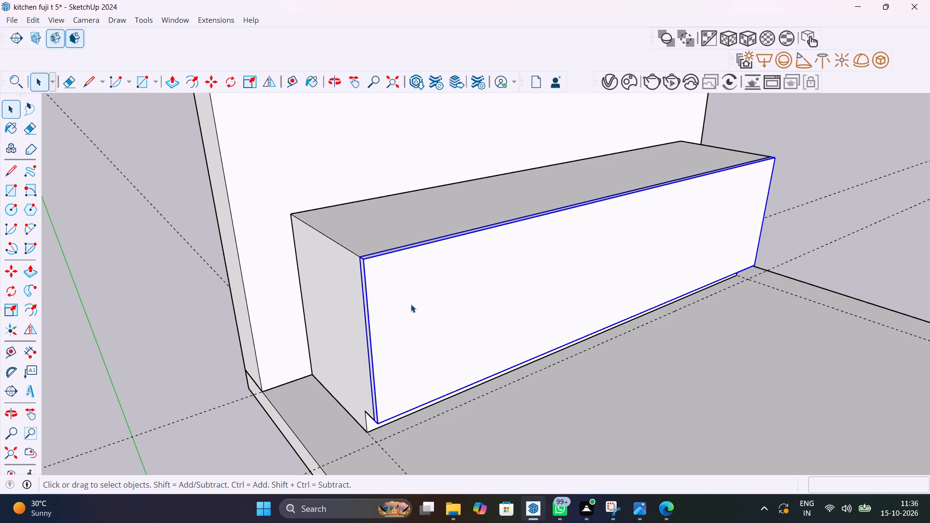
click(411, 304)
double_click(411, 304)
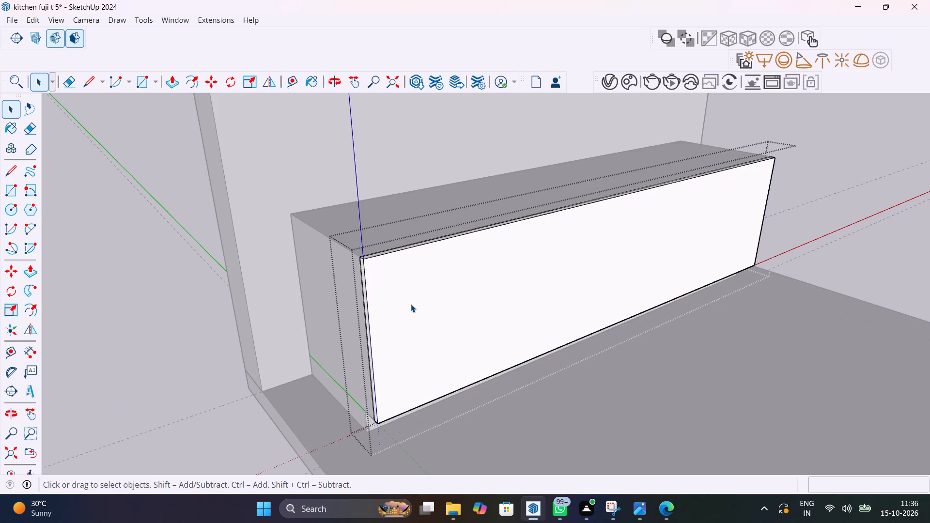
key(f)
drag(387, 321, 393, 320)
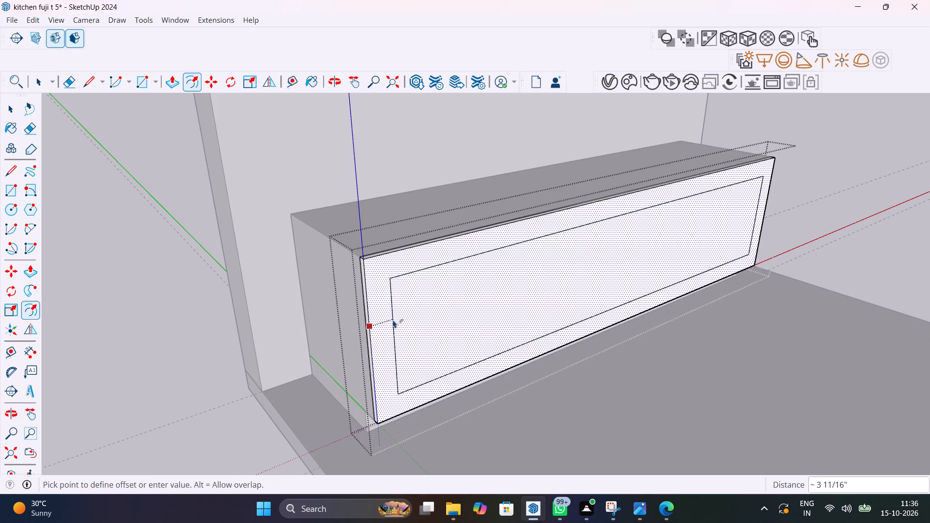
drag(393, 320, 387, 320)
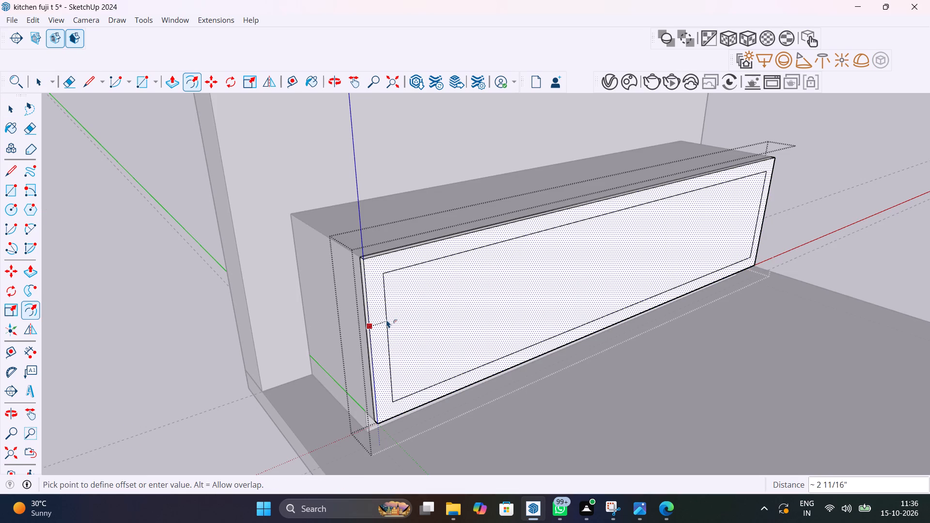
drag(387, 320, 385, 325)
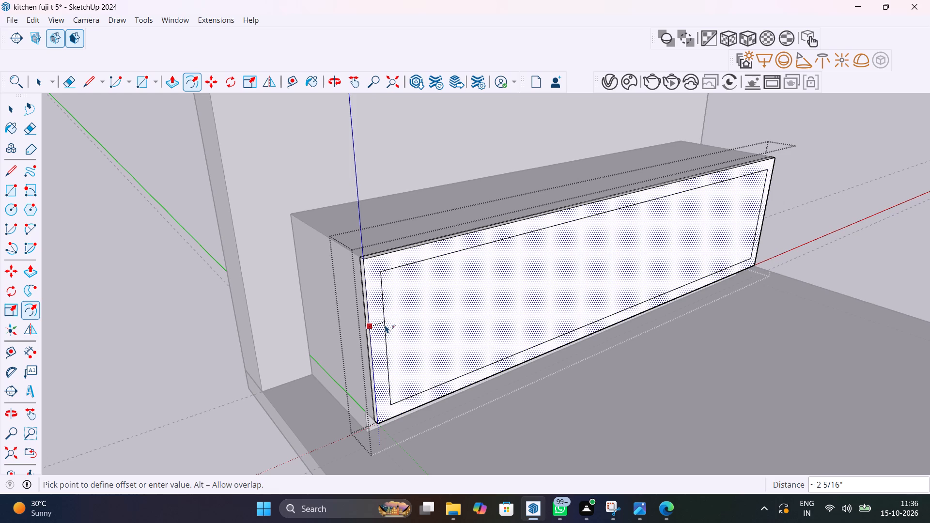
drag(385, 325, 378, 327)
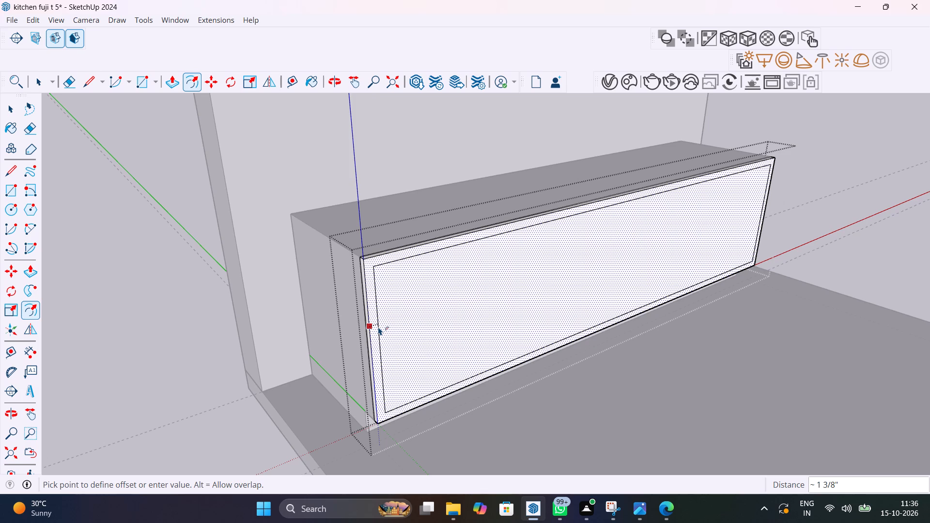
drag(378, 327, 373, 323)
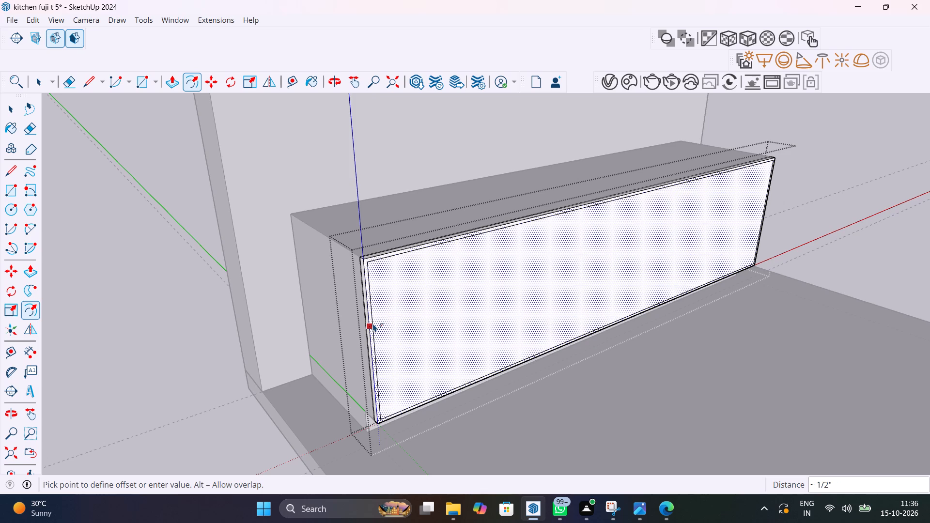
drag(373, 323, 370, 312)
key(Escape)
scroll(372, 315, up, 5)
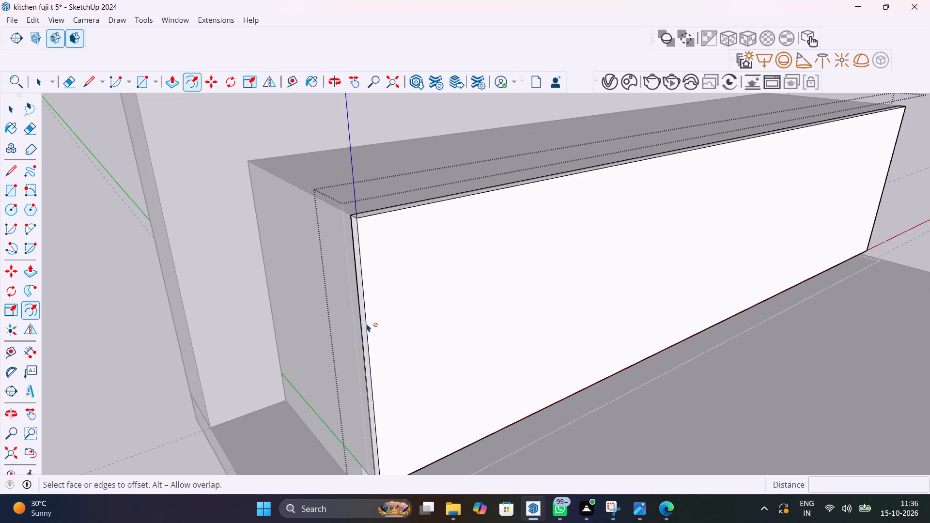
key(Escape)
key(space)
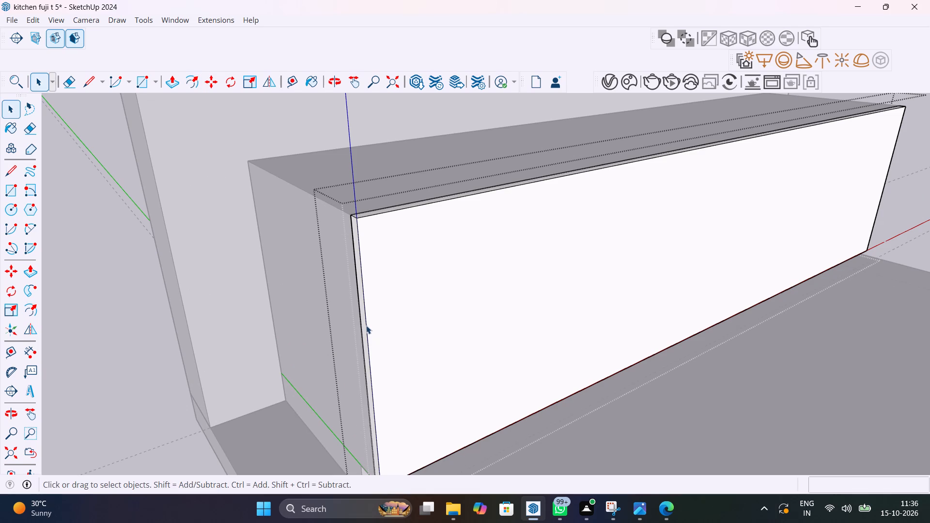
Copy the panel's left vertical front edge 18 mm inward along its front face.
click(366, 326)
key(m)
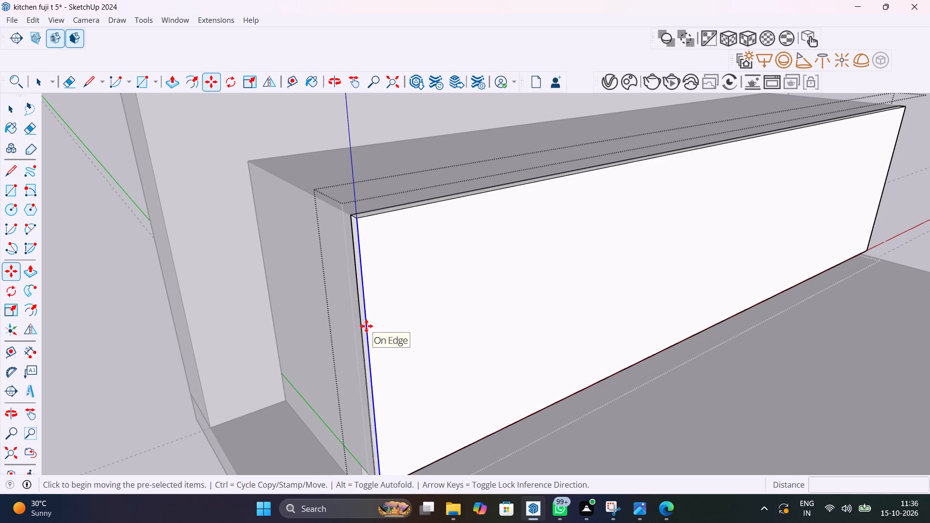
click(358, 220)
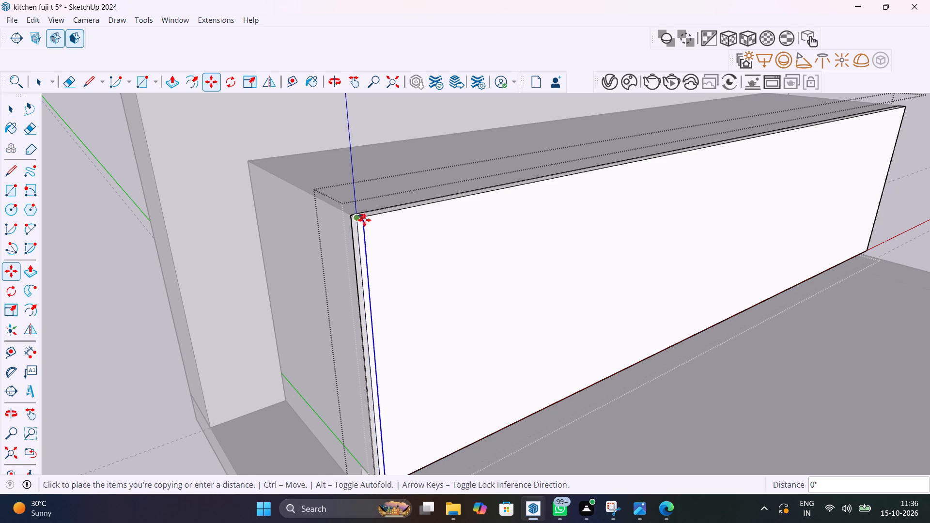
text(18)
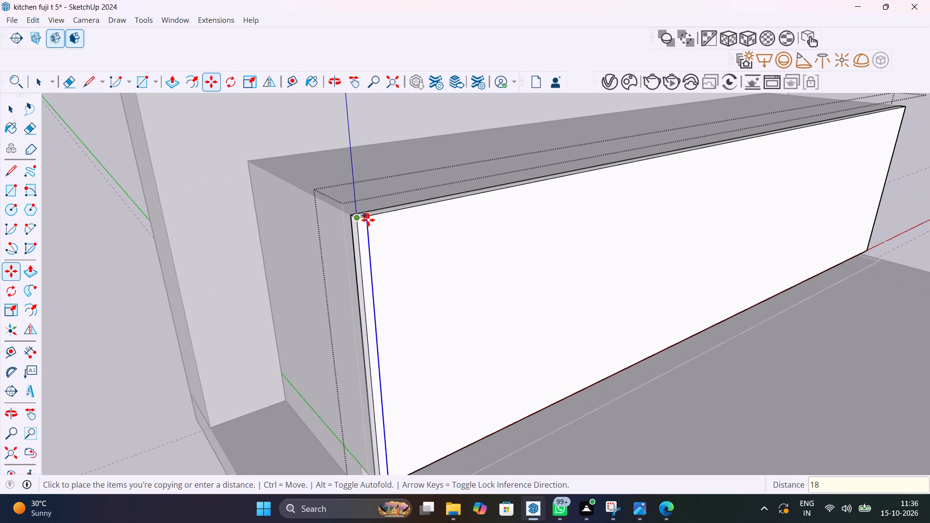
text(mm)
key(Return)
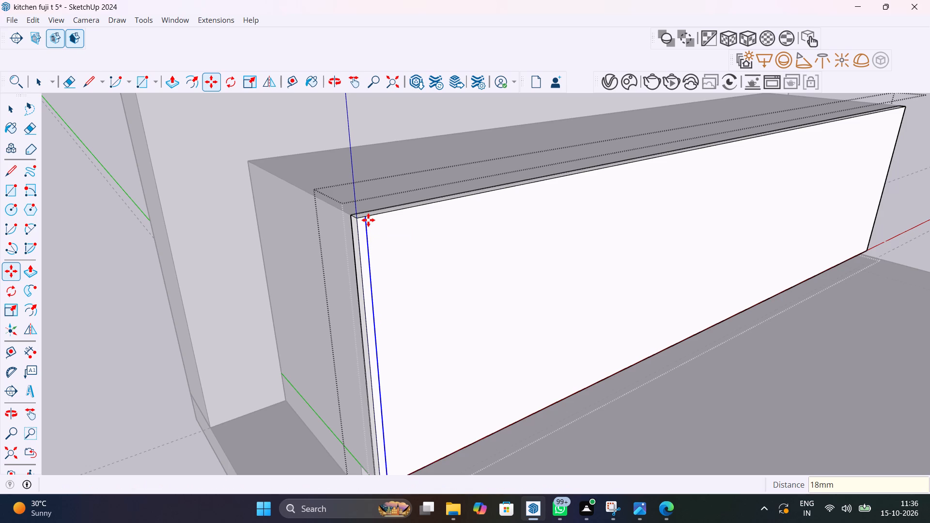
Copy the panel's right vertical front edge 18 mm inward along its front face.
scroll(368, 220, down, 12)
middle_drag(654, 211, 545, 206)
key(space)
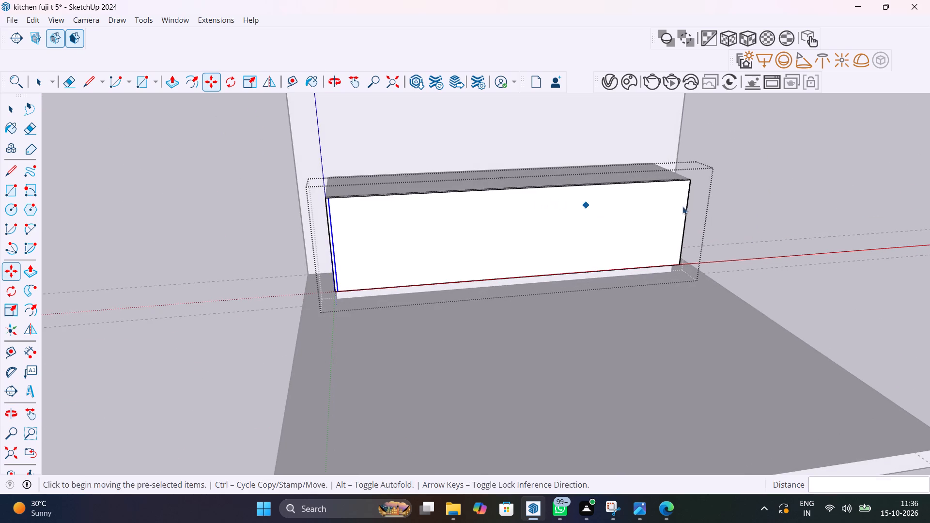
scroll(684, 200, up, 9)
click(694, 169)
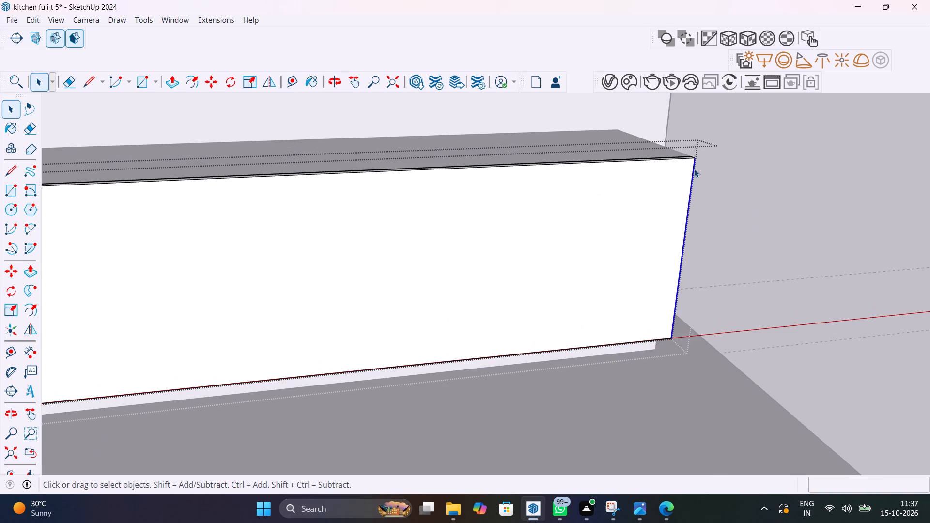
key(m)
click(695, 160)
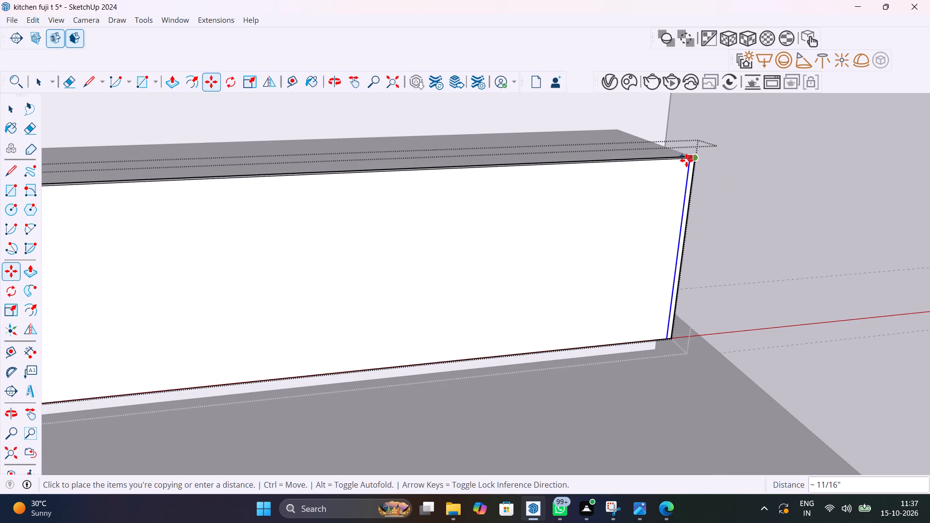
text(18,)
key(BackSpace)
text(mm)
key(Return)
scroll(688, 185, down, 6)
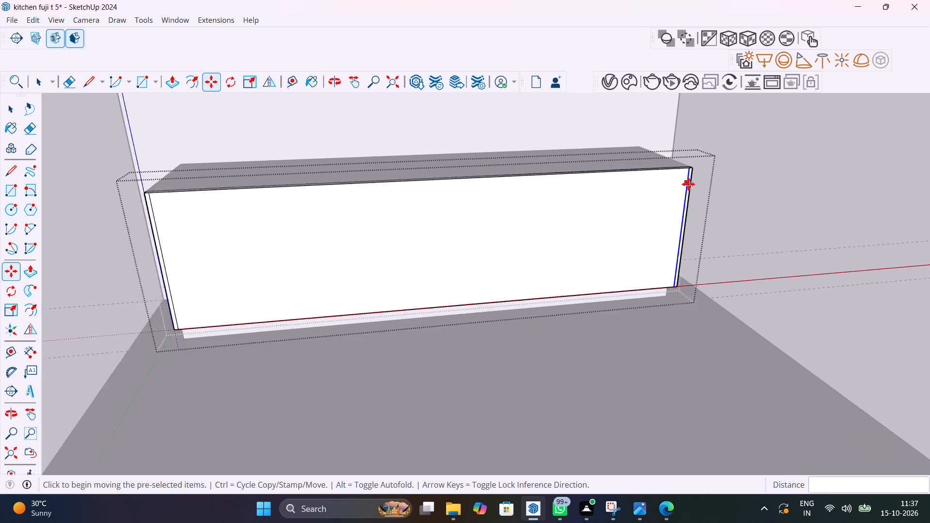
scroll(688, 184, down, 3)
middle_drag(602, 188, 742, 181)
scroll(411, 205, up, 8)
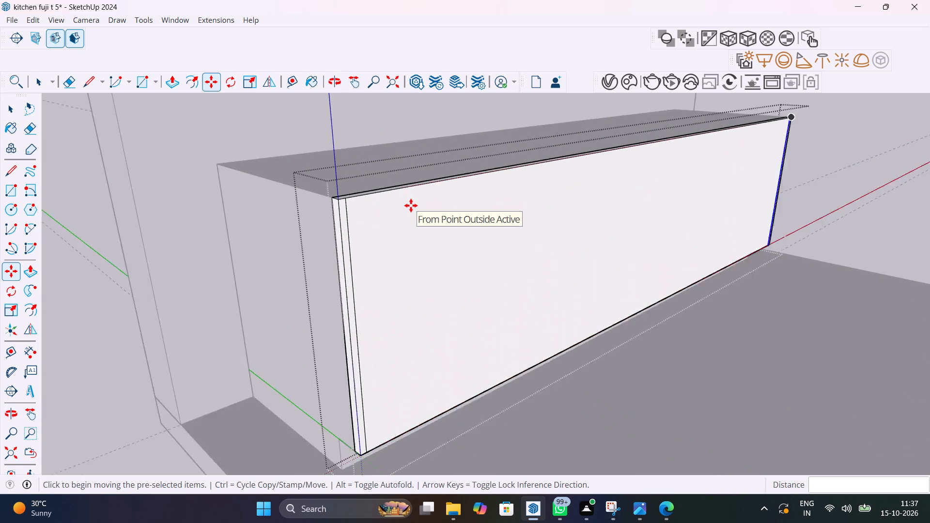
Copy the front panel's top front edge about 1 9/16" down the front face, between the two vertical inset lines.
scroll(411, 205, up, 6)
key(space)
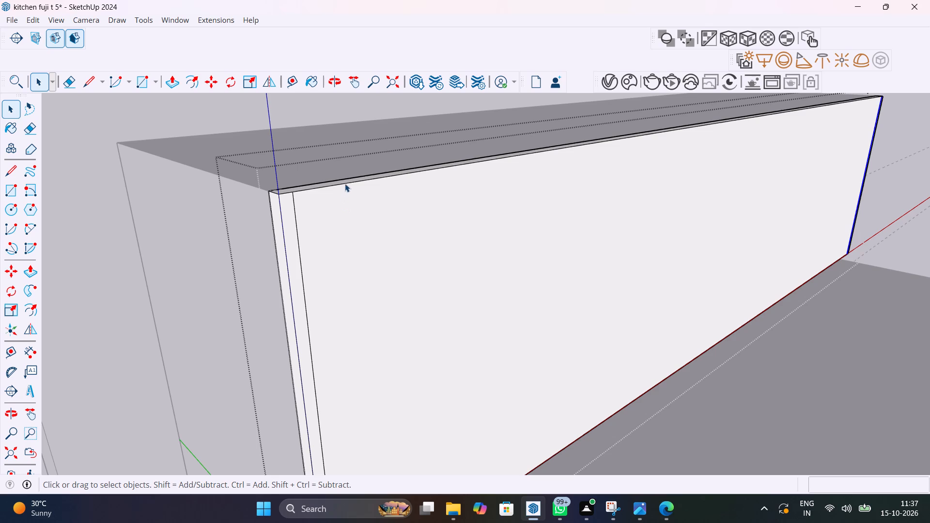
click(345, 184)
key(m)
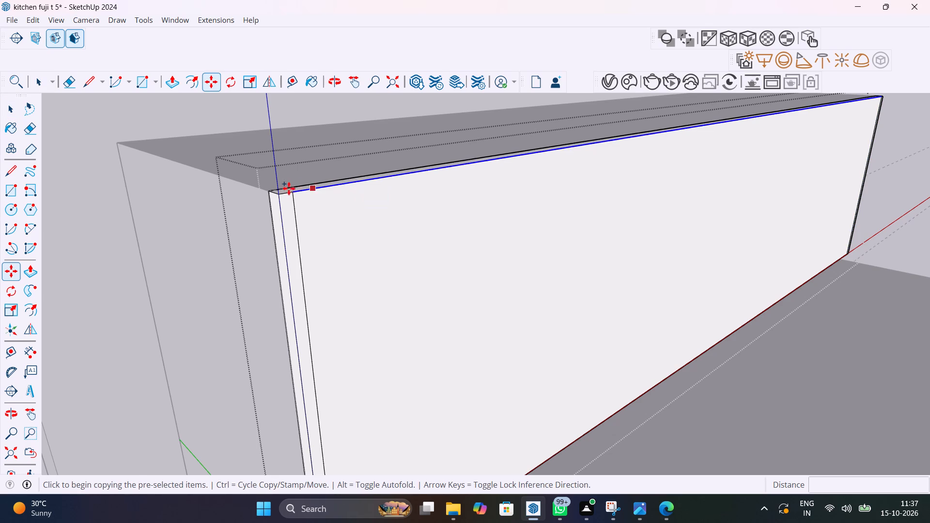
click(292, 192)
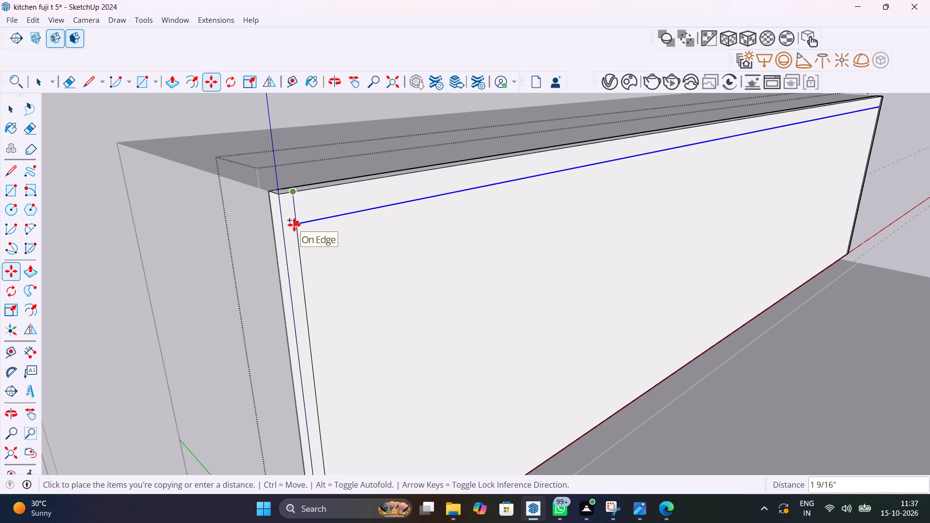
click(294, 225)
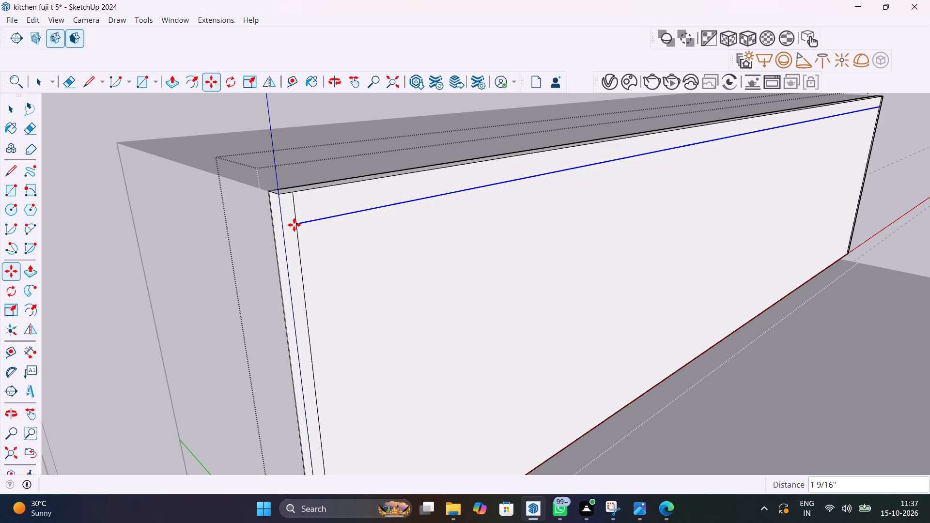
Copy the new horizontal line 8 mm further down the front face and leave the panel group.
click(294, 225)
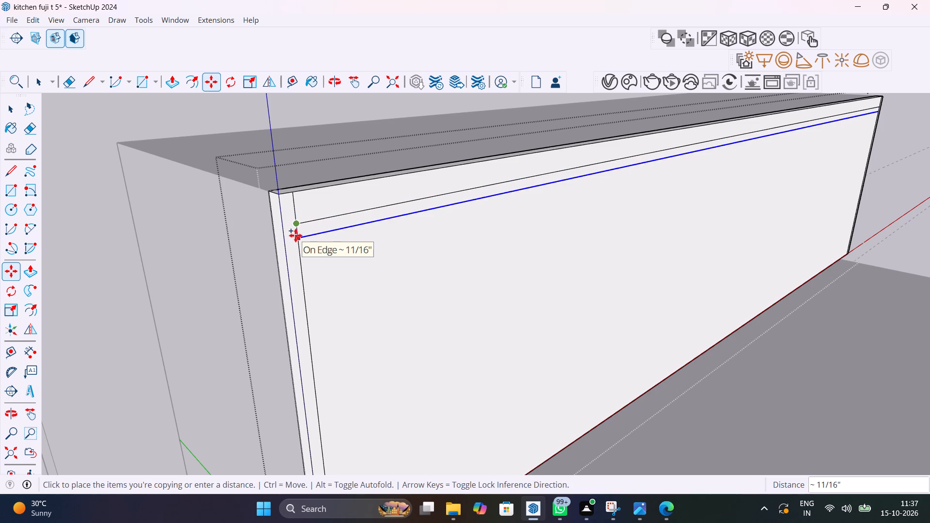
text(8mm)
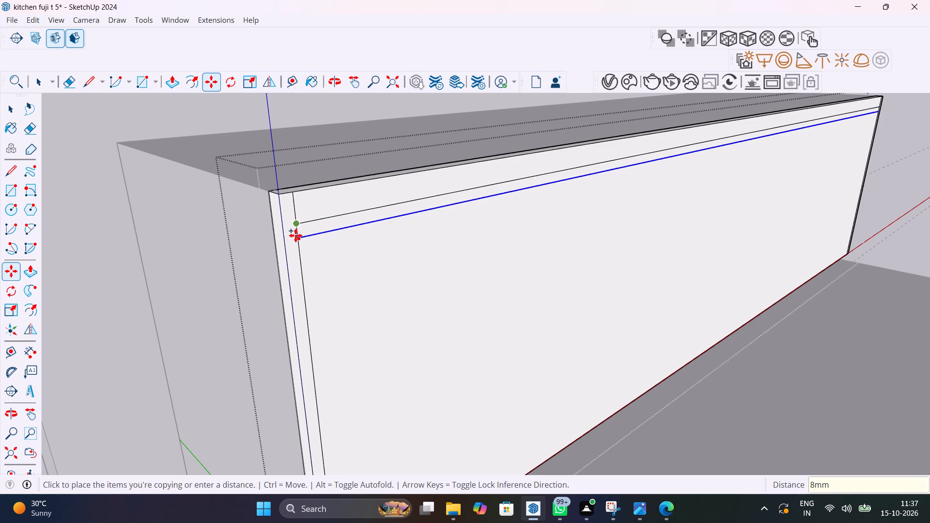
key(Return)
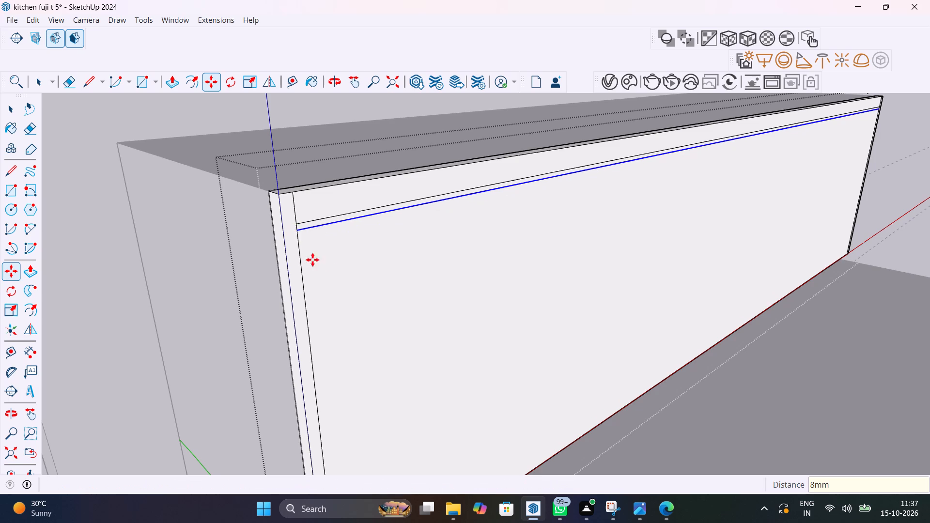
scroll(328, 261, down, 5)
middle_drag(350, 275, 306, 248)
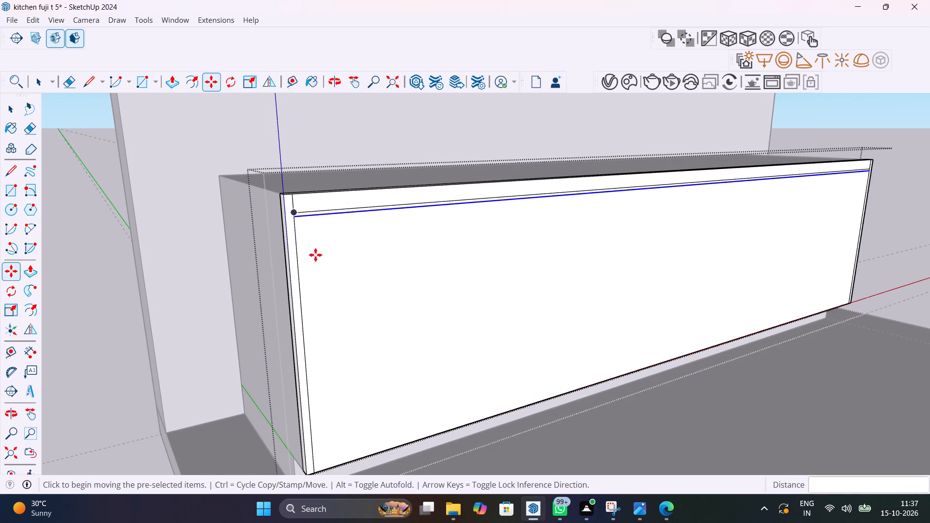
scroll(338, 268, down, 1)
shift+middle_drag(337, 268, 226, 254)
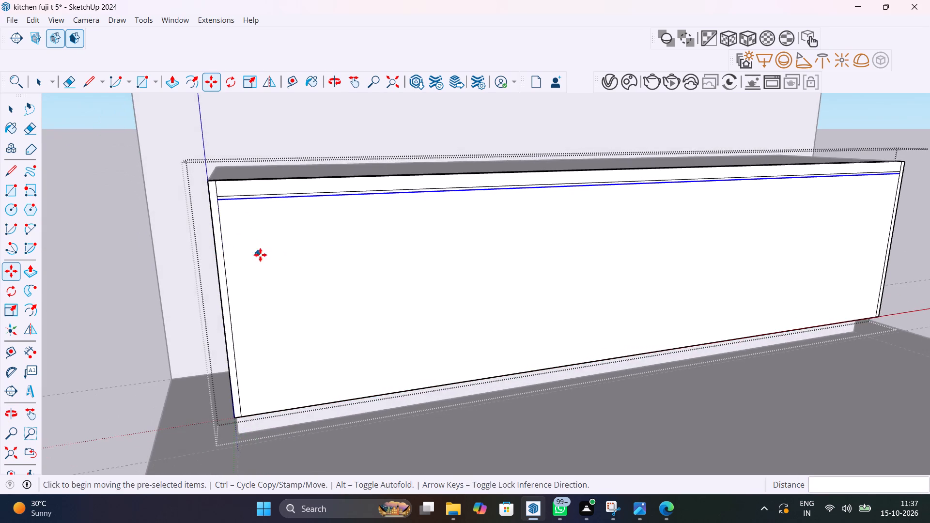
scroll(261, 255, down, 5)
key(space)
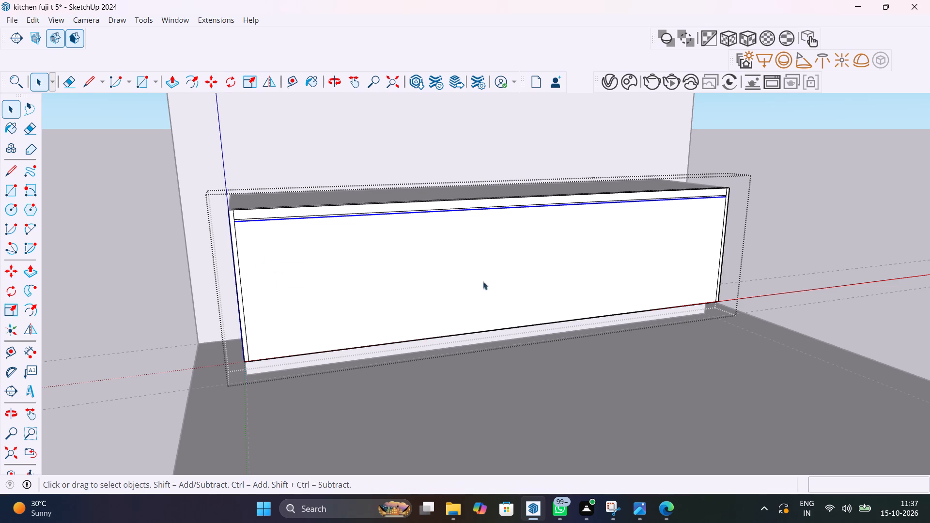
click(812, 229)
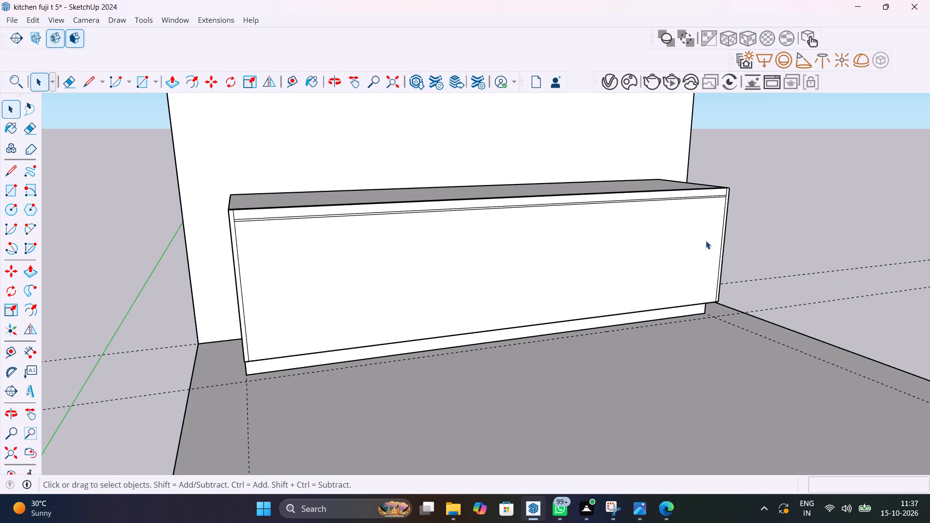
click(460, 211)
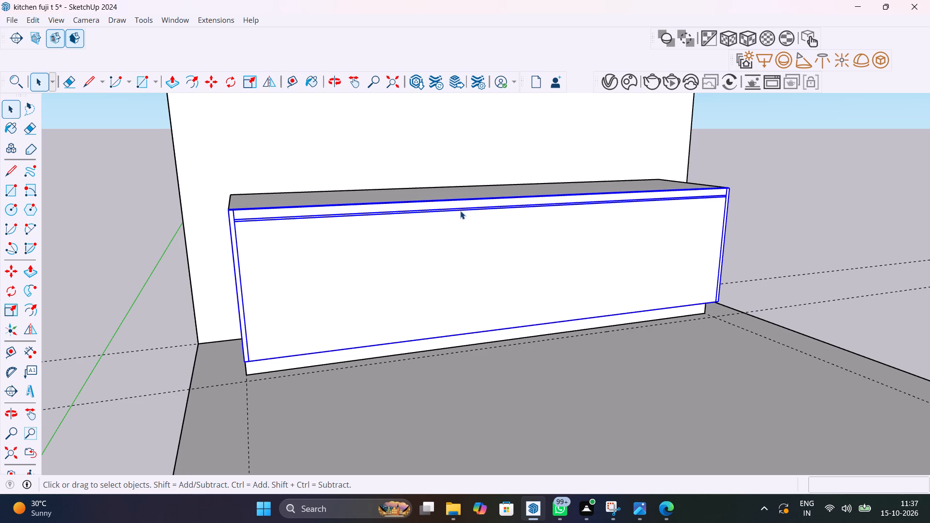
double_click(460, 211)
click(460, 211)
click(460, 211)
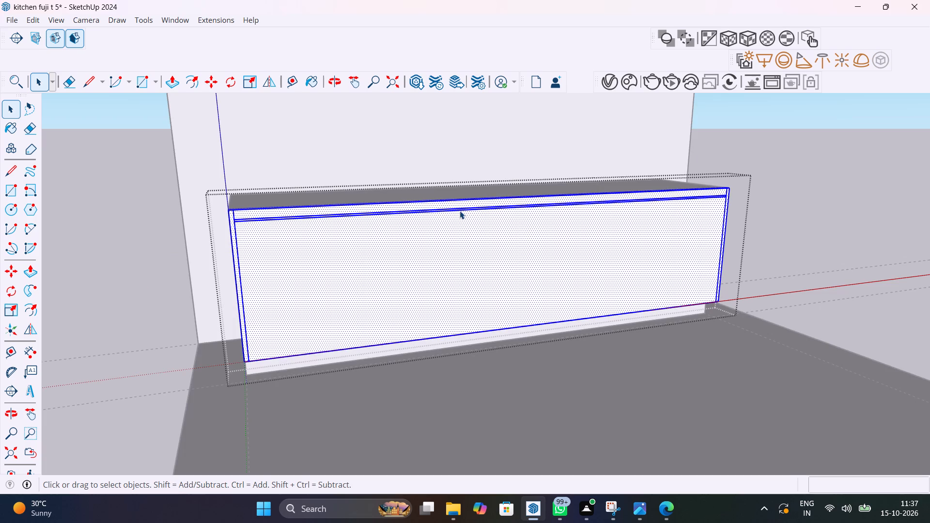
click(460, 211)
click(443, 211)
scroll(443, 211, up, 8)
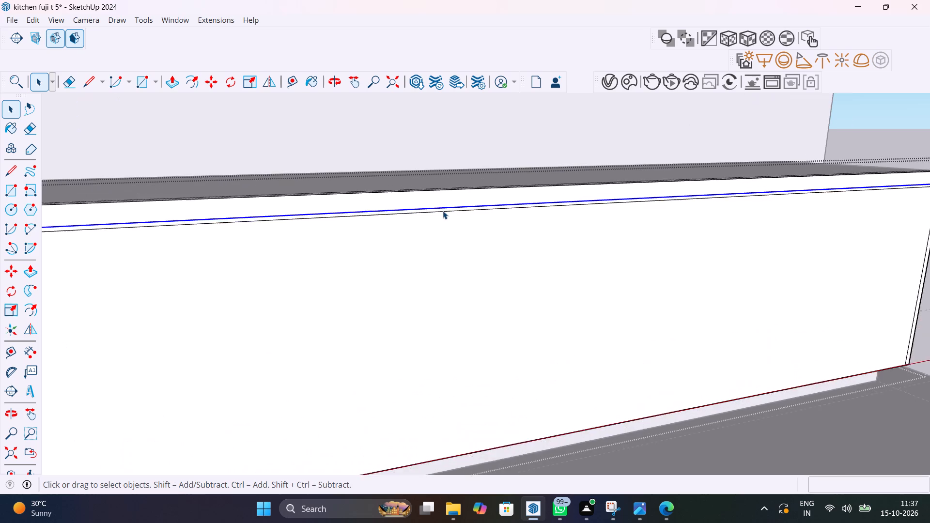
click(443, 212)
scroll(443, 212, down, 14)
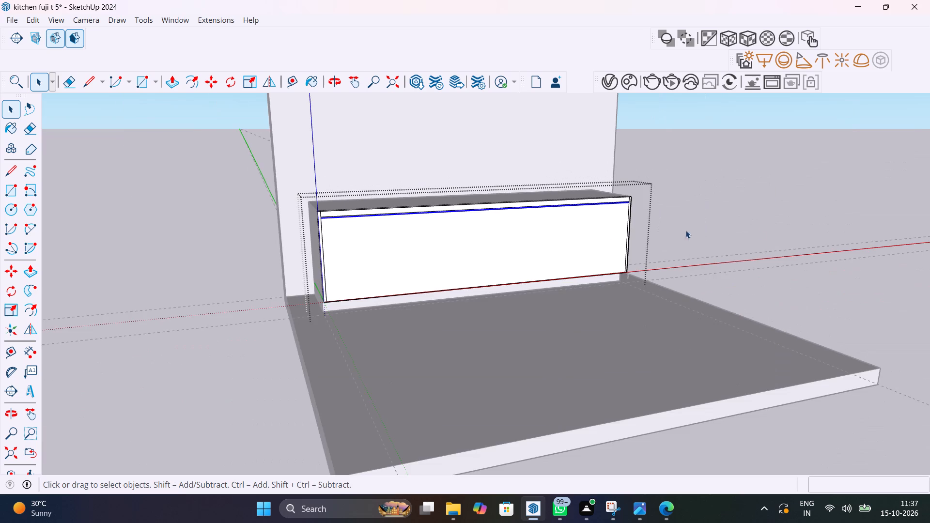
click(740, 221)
Reopen the front panel group and copy the left inset vertical line below the horizontal groove 2' toward the right end.
scroll(340, 231, up, 8)
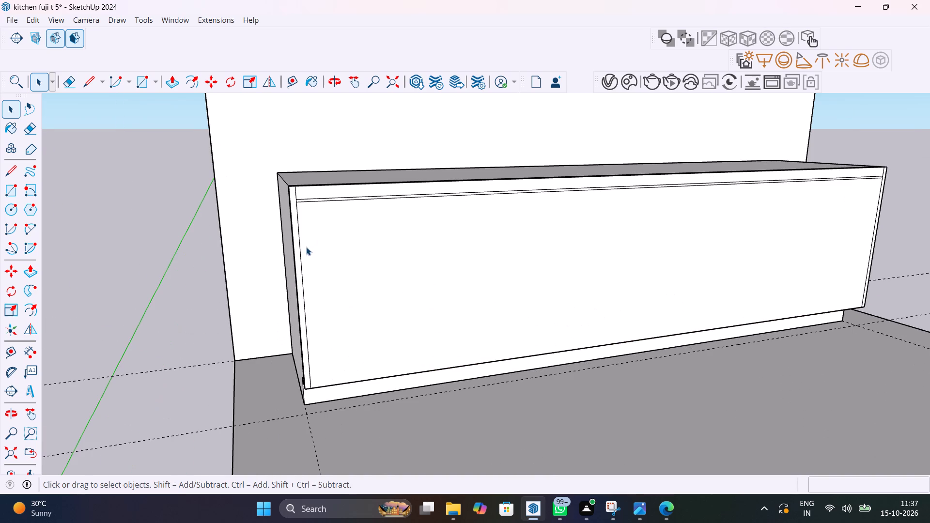
click(302, 271)
triple_click(302, 271)
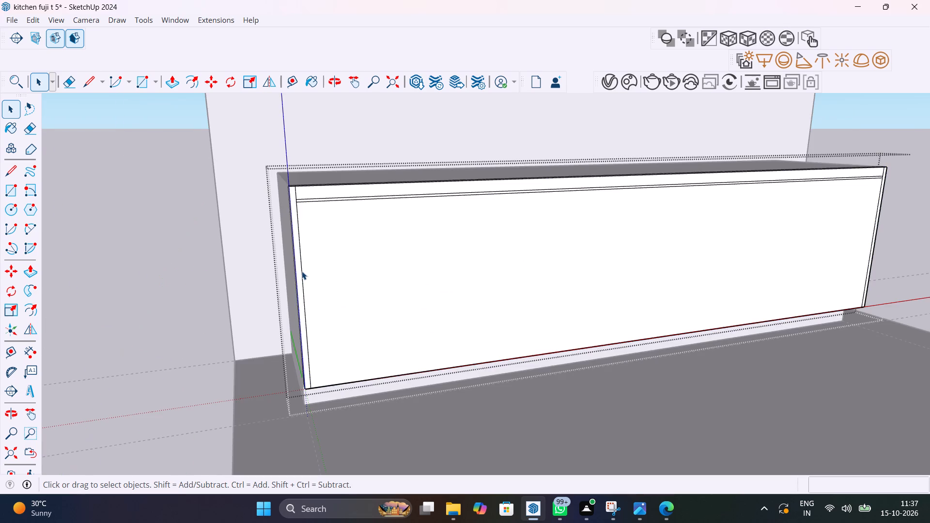
click(302, 271)
click(302, 271)
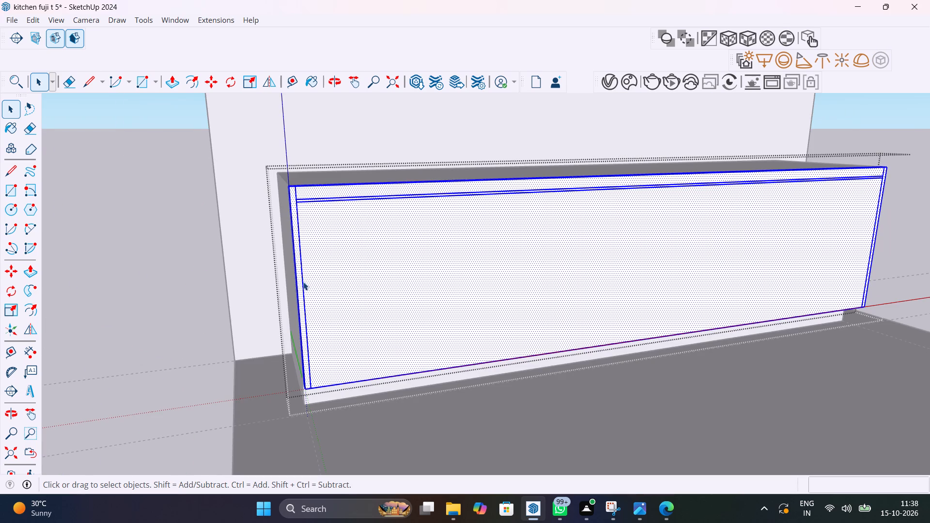
click(303, 286)
key(m)
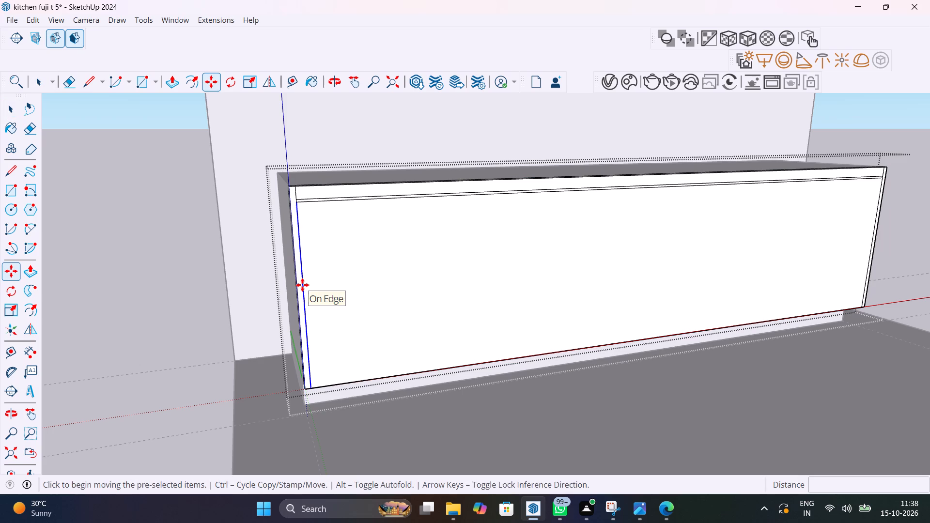
click(297, 203)
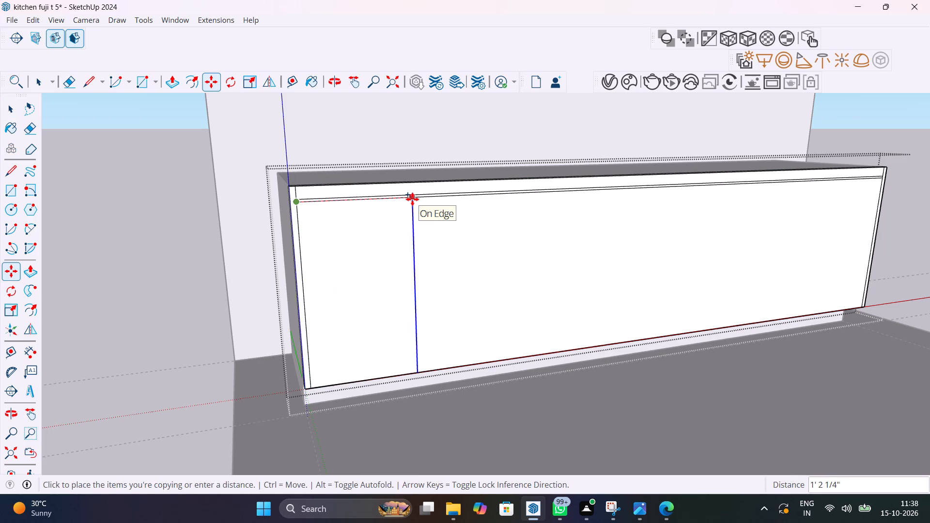
text(2')
key(Return)
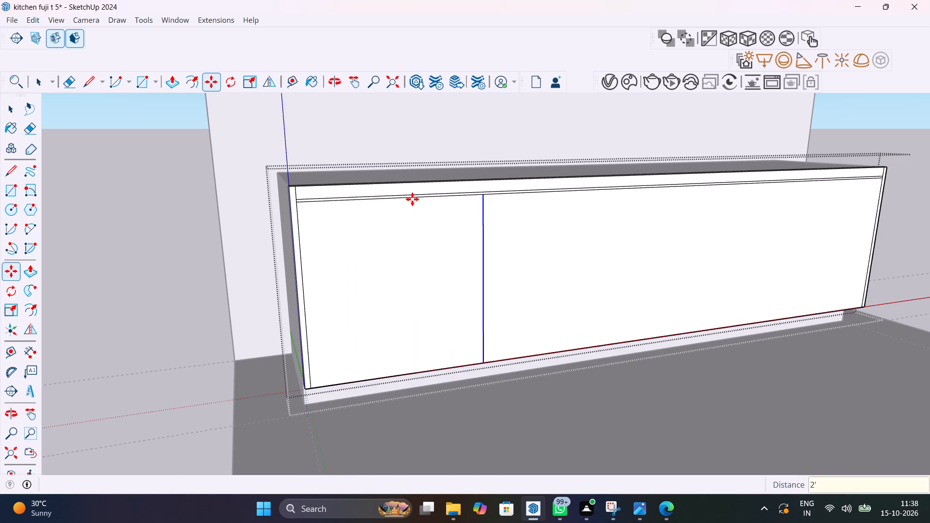
Copy the new vertical divider line 8 mm further right to form a narrow gap.
scroll(412, 199, down, 6)
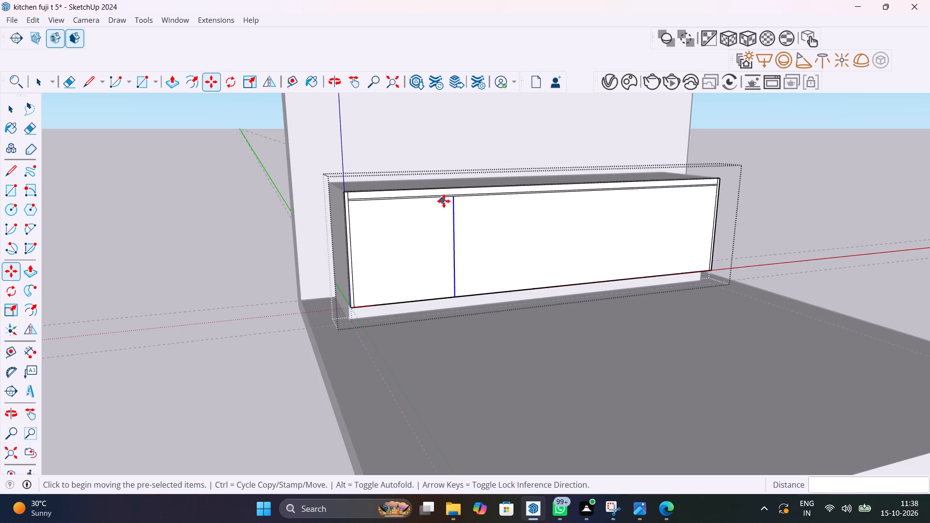
scroll(485, 208, up, 13)
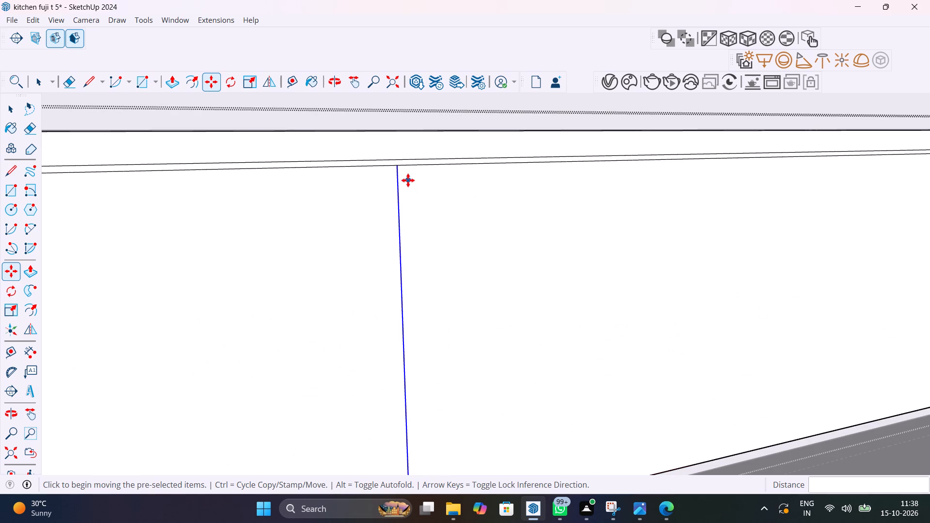
click(396, 169)
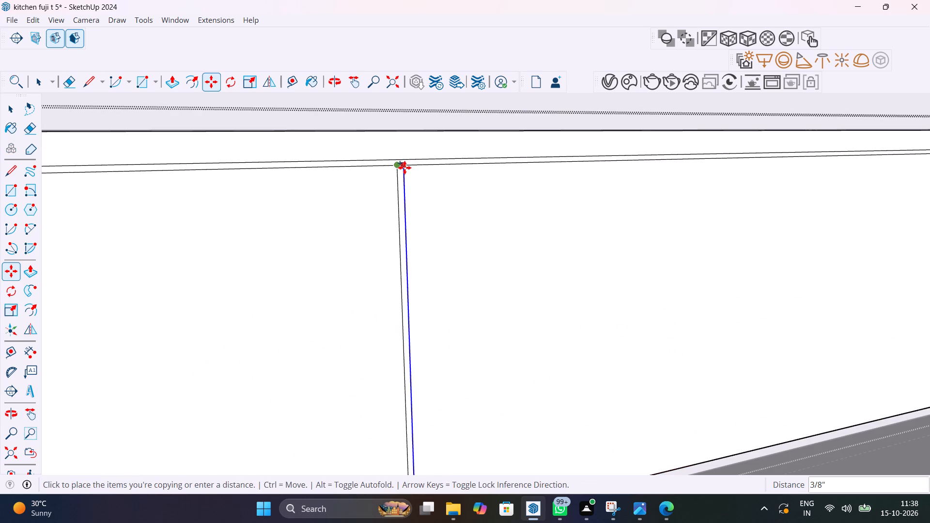
text(8mm)
key(Return)
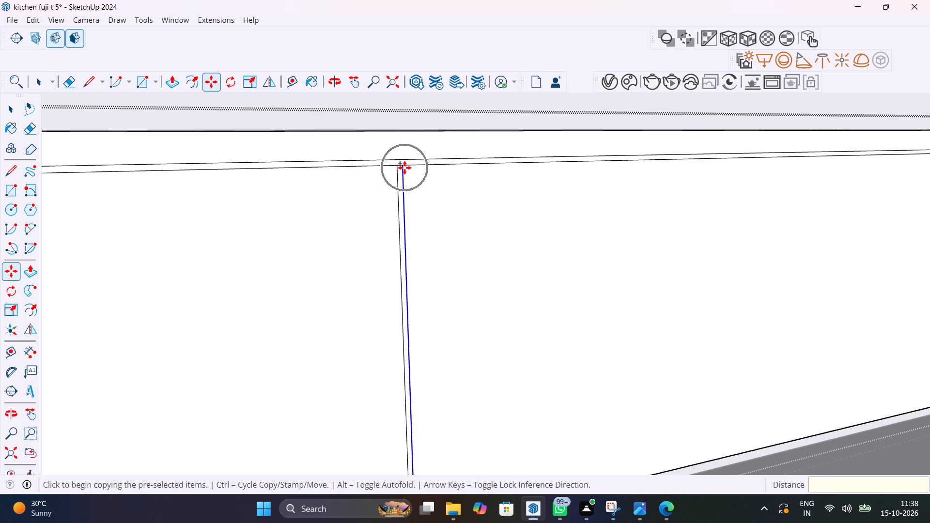
Copy the gap's right vertical line 2' further right along the front face for the second door division.
click(402, 165)
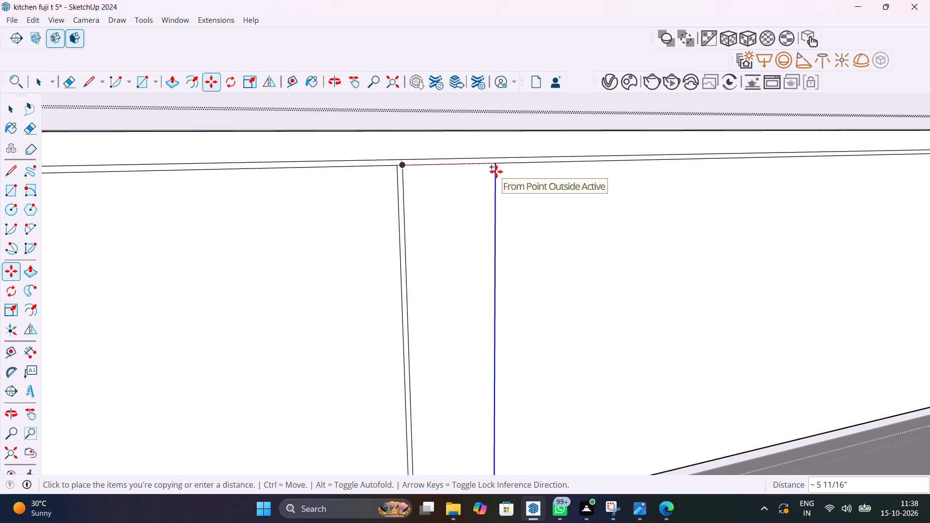
scroll(496, 171, down, 8)
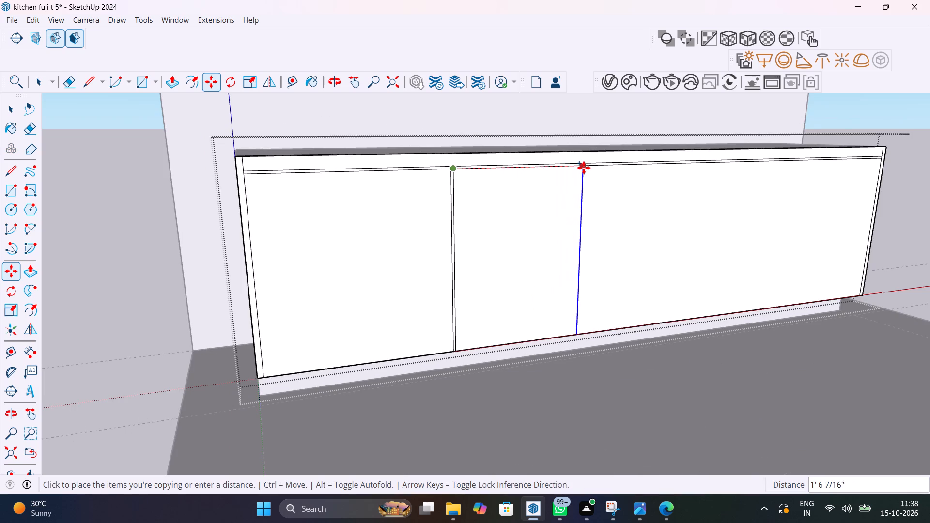
key(2)
key(apostrophe)
key(Return)
Copy the second door's vertical divider line 8 mm further right to form another narrow gap.
scroll(584, 168, down, 3)
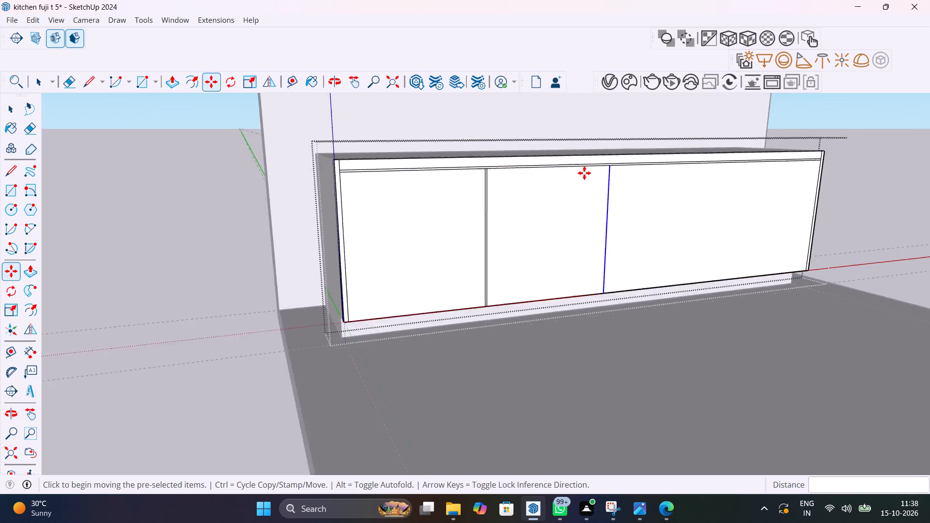
scroll(584, 173, down, 7)
middle_drag(579, 206, 452, 232)
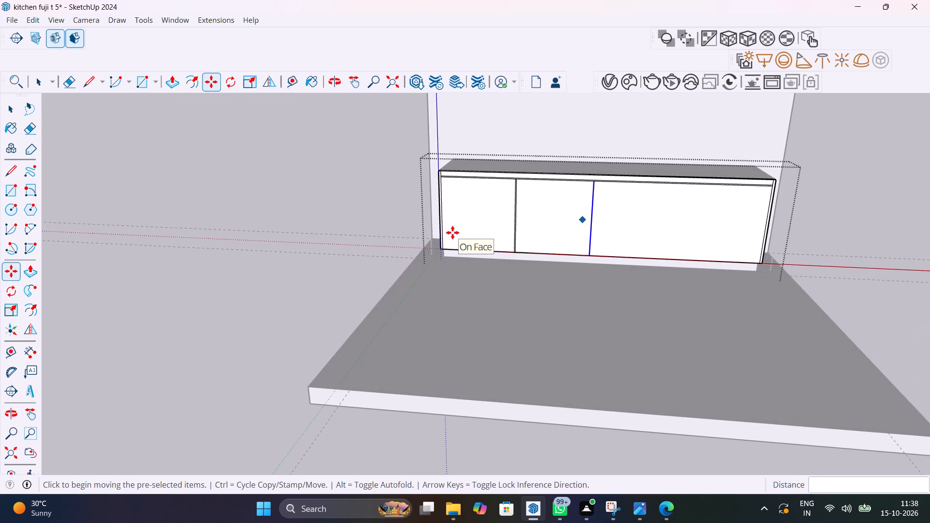
scroll(597, 185, up, 10)
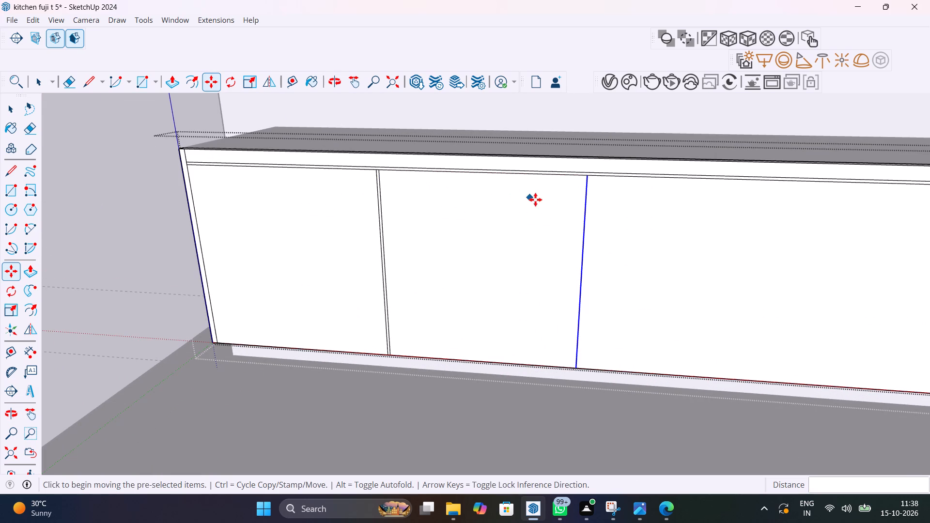
click(588, 177)
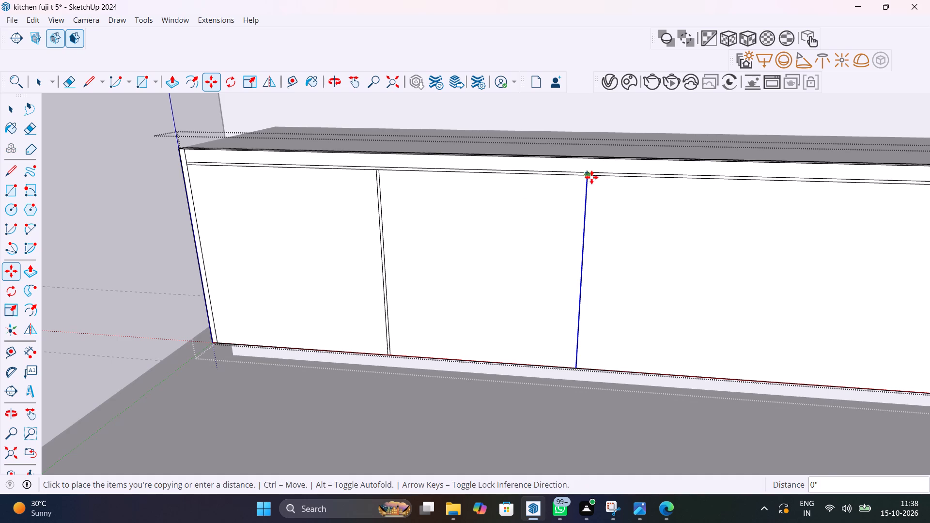
text(8mm)
key(Return)
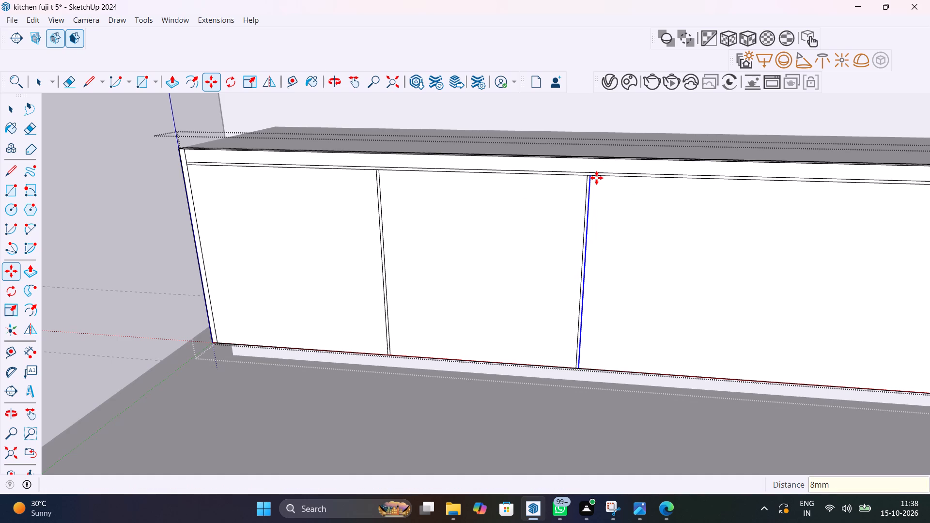
scroll(596, 178, down, 11)
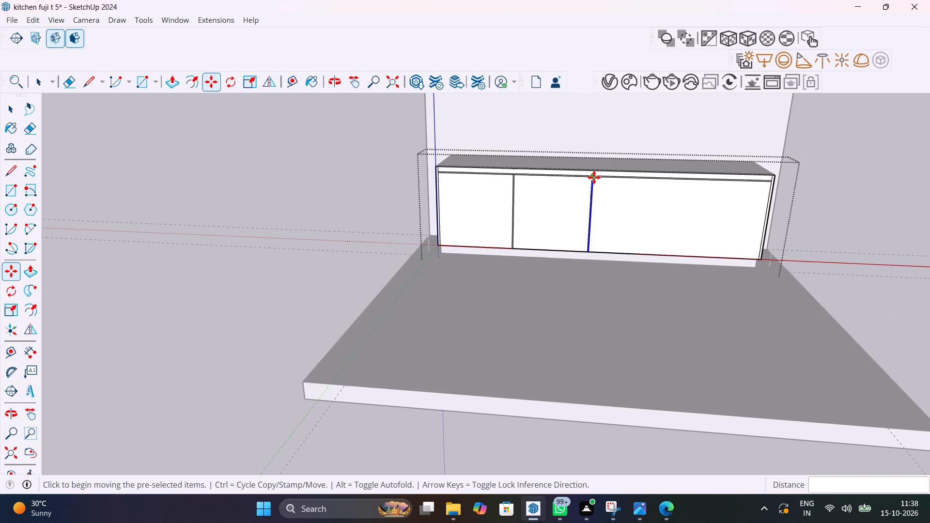
scroll(586, 183, up, 3)
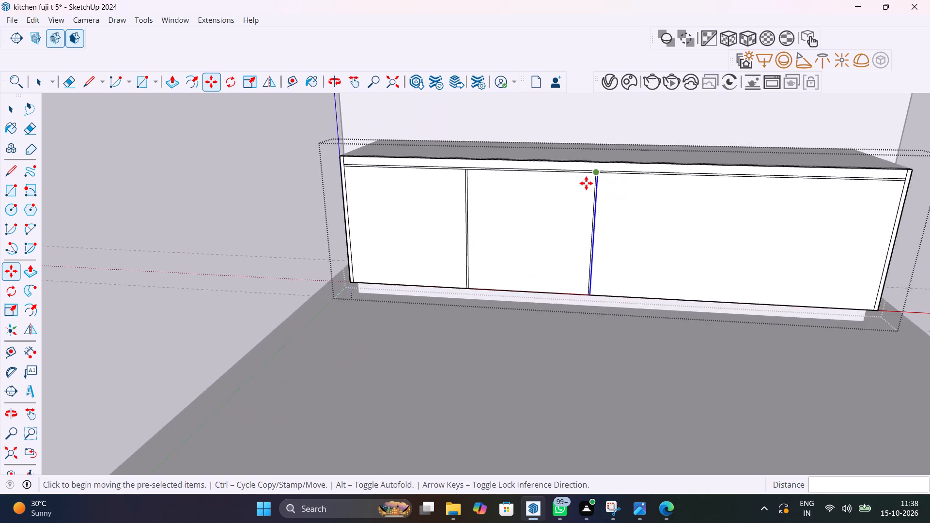
Copy the right line of the second 8 mm gap 0.5' further right to mark a narrow front division.
scroll(586, 183, up, 13)
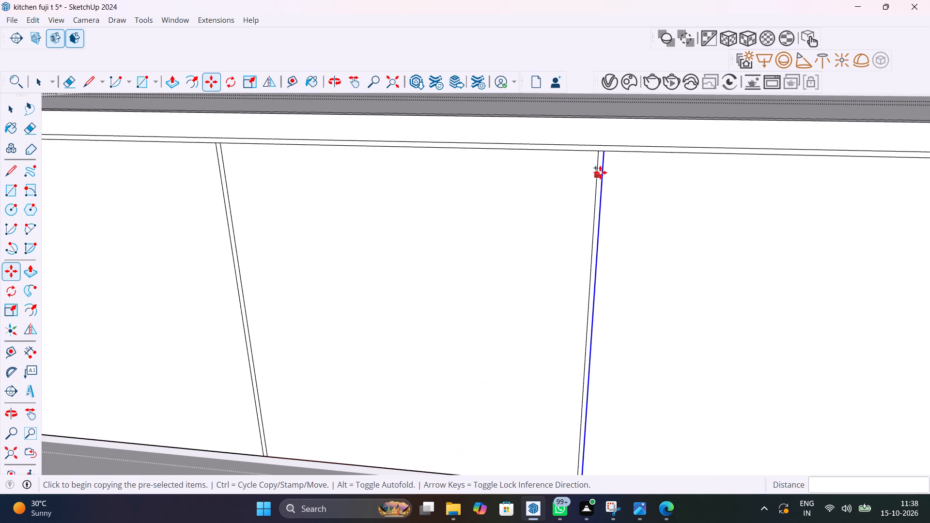
click(604, 149)
scroll(668, 148, down, 6)
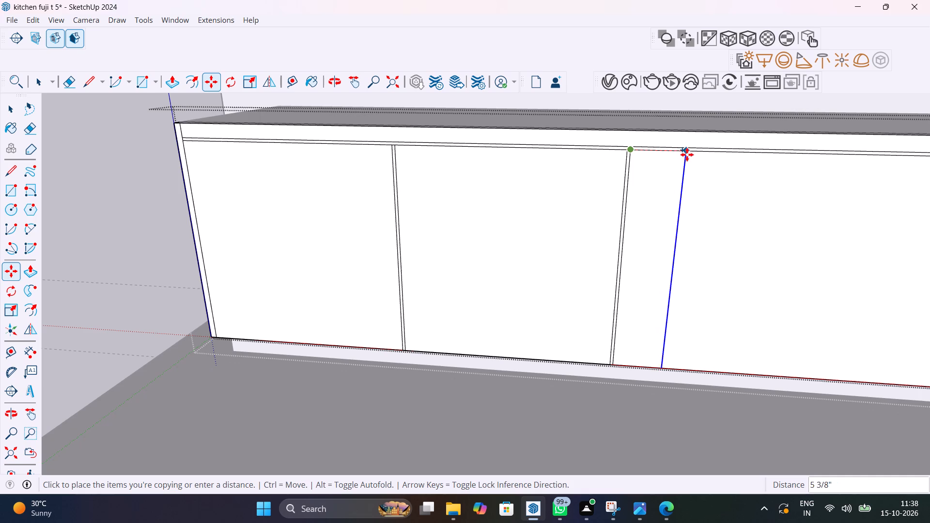
text(0.5')
key(Return)
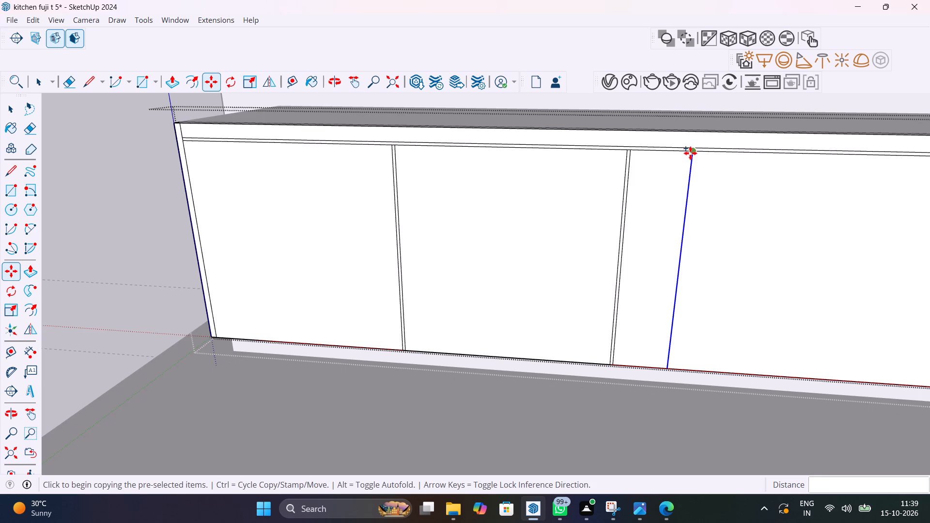
Copy the narrow division's new vertical line 8 mm further right to form another gap.
click(695, 152)
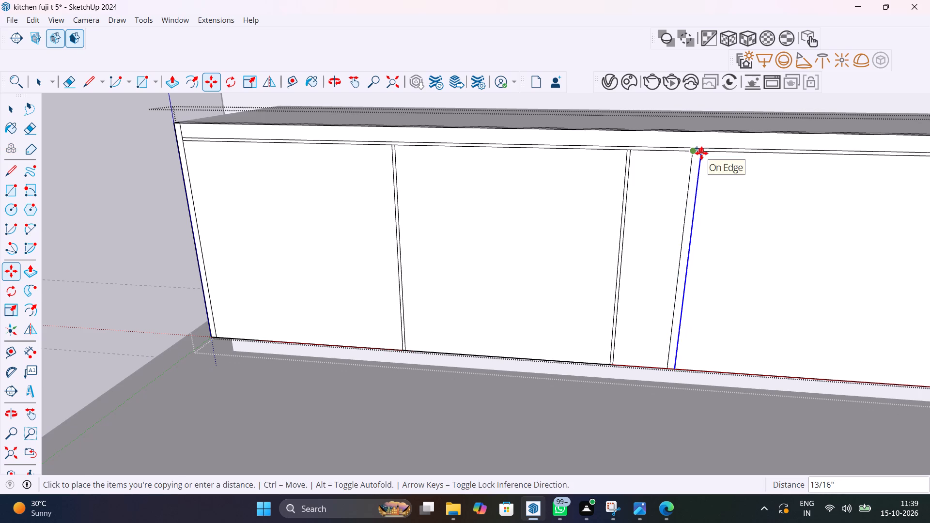
text(8mm)
key(Return)
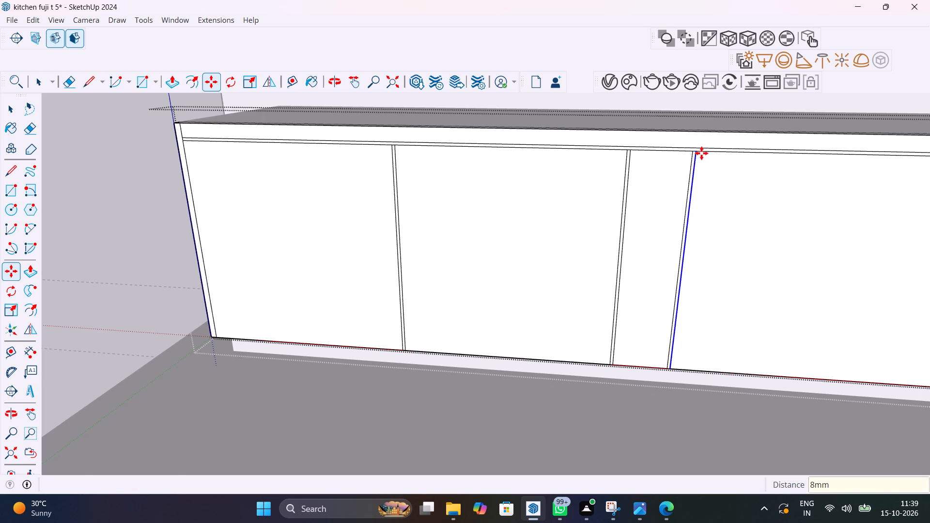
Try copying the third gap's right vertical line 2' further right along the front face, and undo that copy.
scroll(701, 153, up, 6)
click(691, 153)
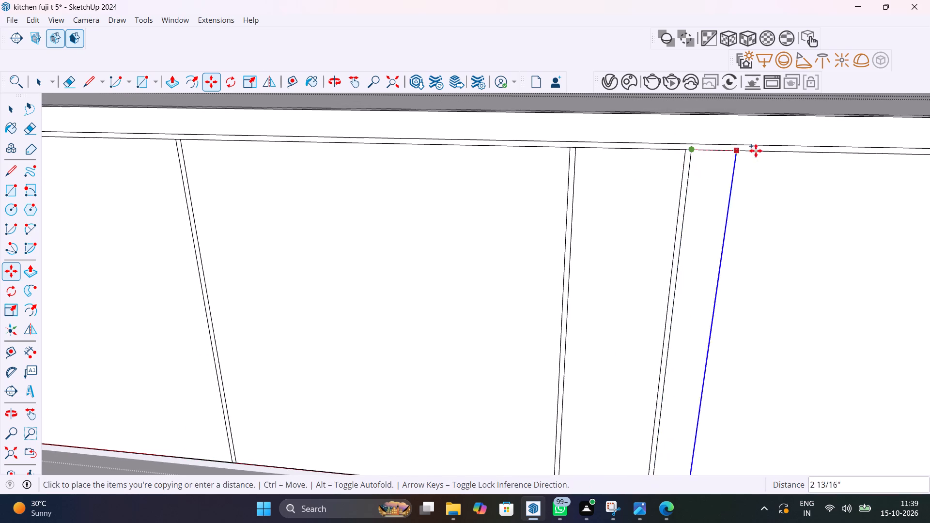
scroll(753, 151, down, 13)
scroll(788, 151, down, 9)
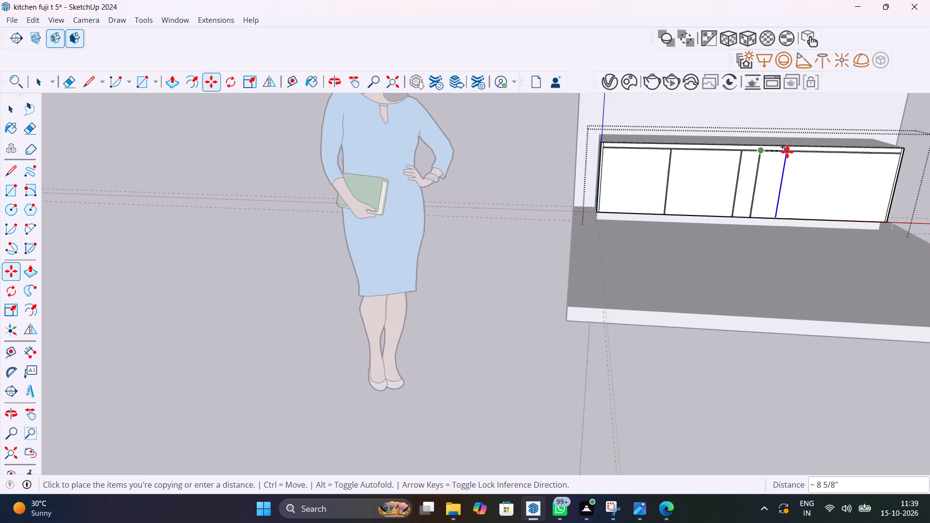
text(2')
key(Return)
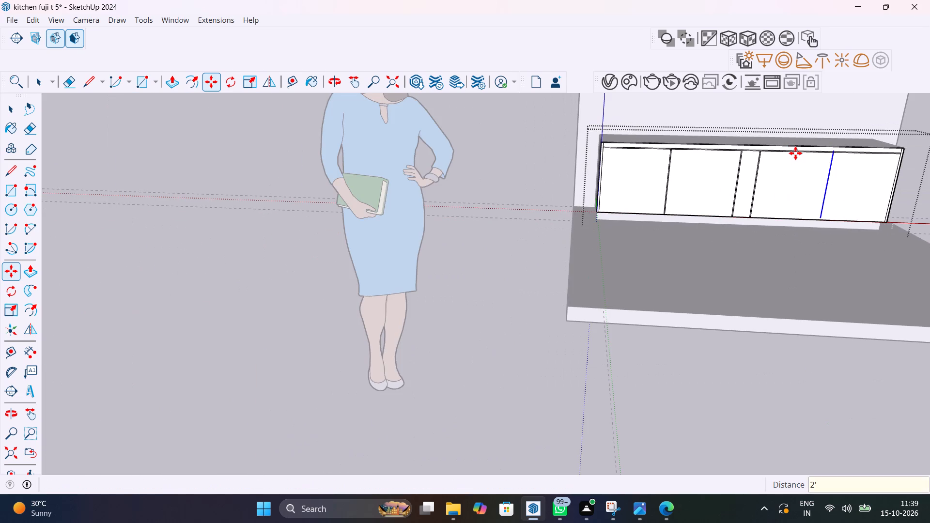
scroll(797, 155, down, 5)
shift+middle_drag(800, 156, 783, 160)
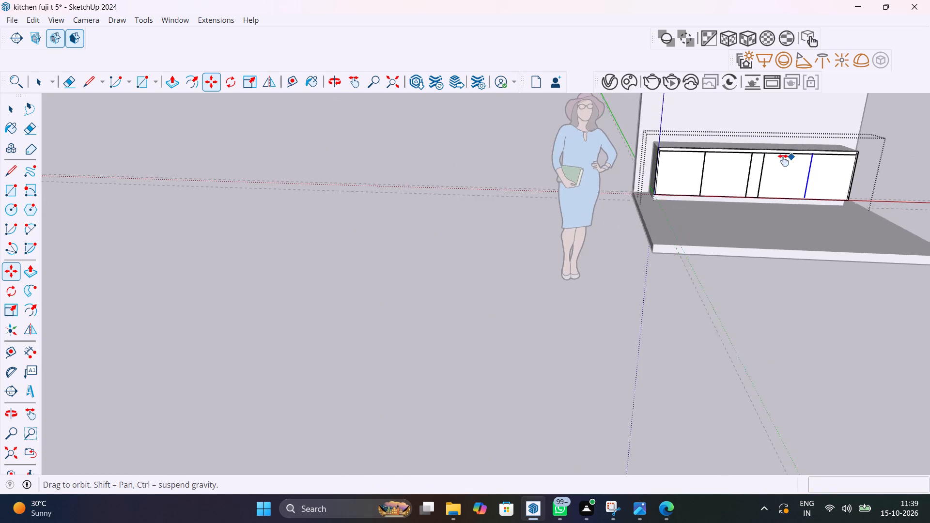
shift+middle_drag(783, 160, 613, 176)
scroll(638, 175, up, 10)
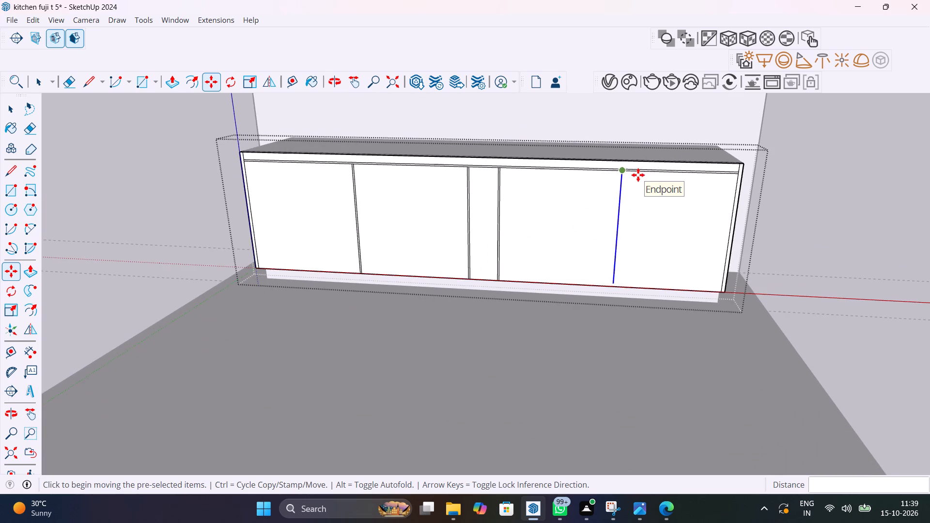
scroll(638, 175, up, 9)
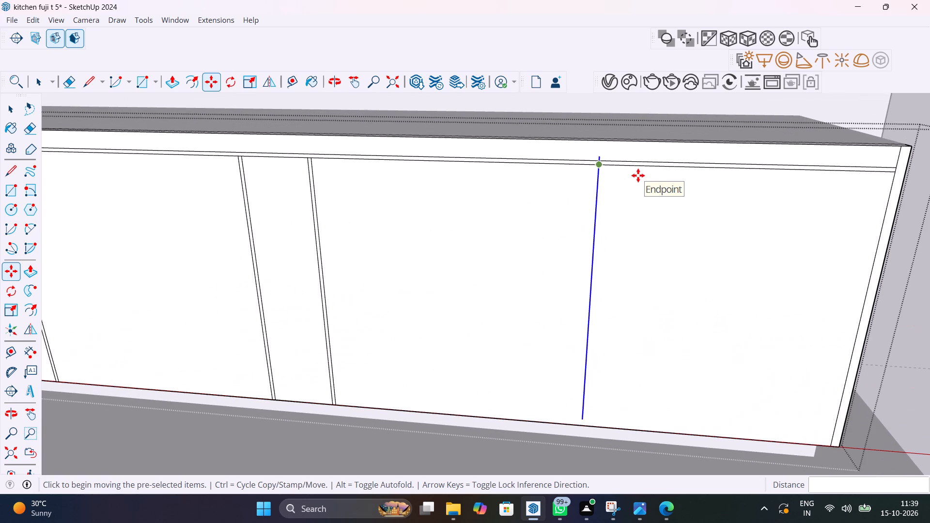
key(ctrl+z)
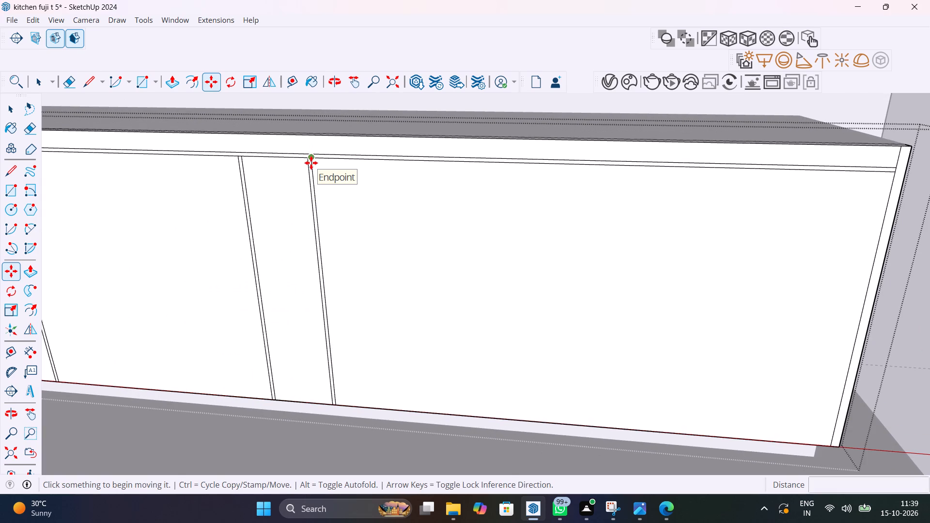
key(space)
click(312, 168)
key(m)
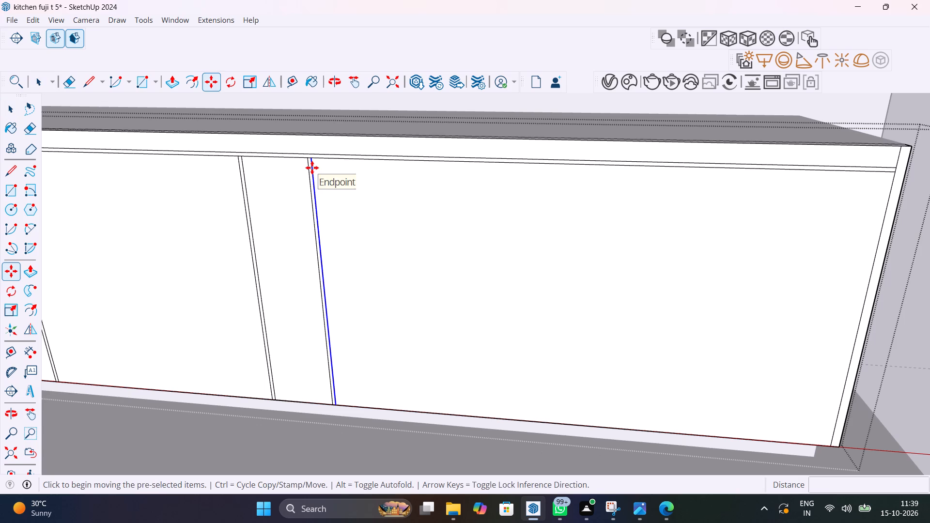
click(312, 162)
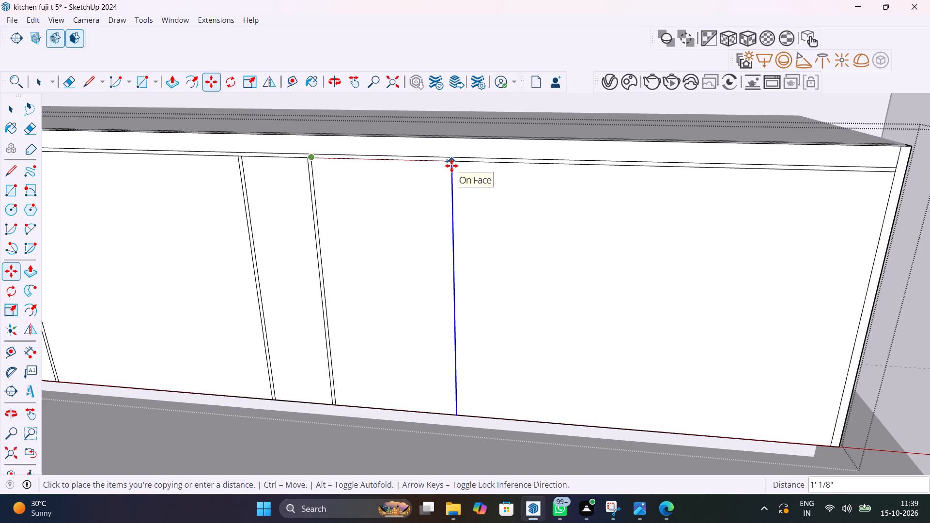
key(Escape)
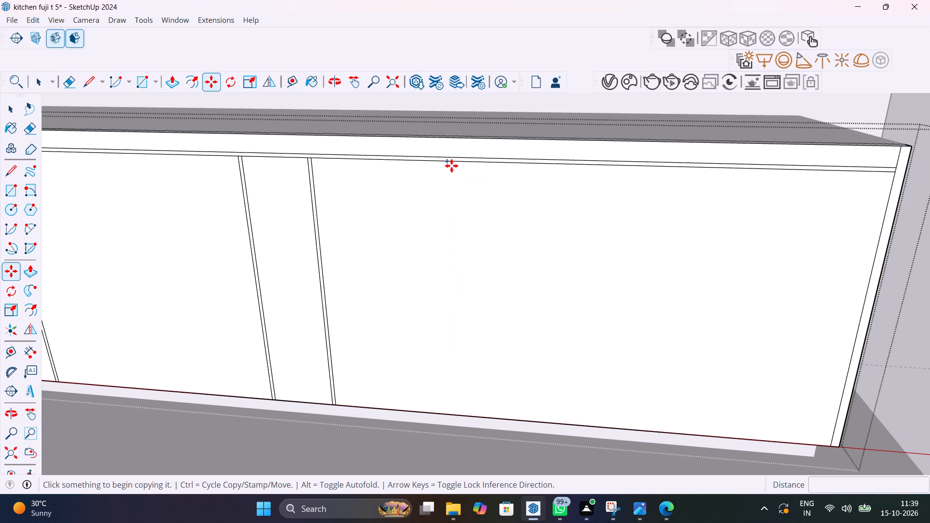
Copy the right inset vertical line of the front face 1' toward the left end.
key(space)
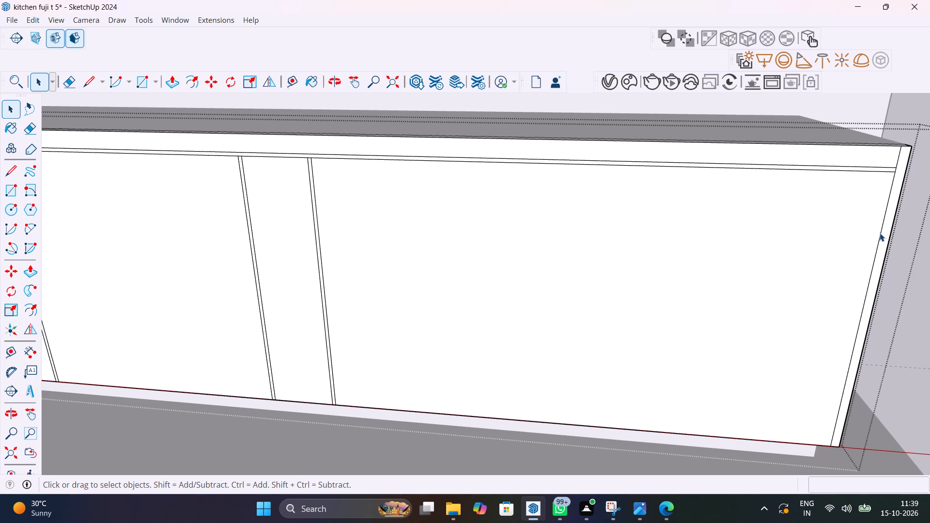
click(880, 233)
key(m)
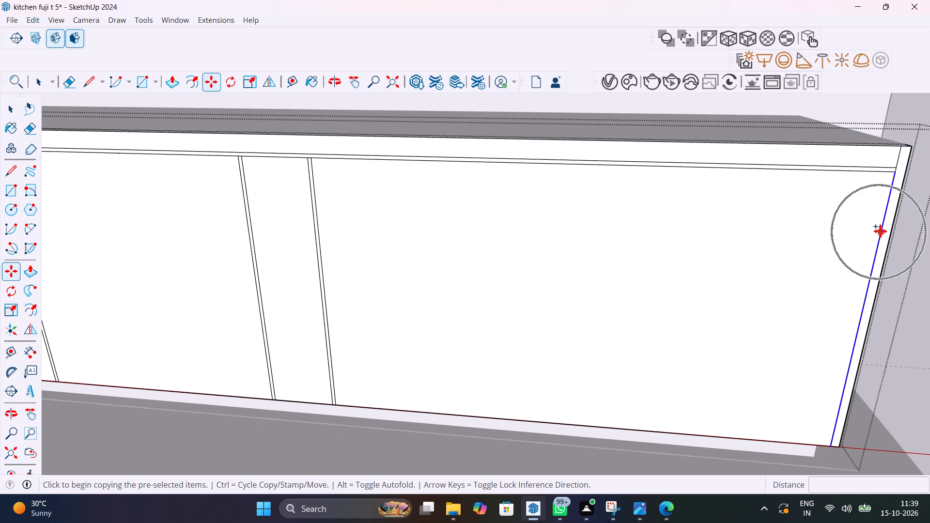
click(893, 173)
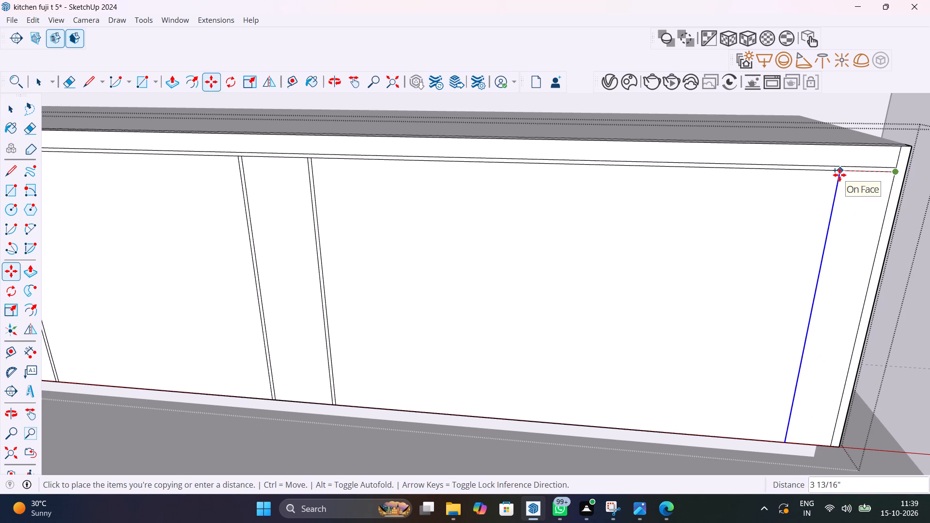
text(1')
key(Return)
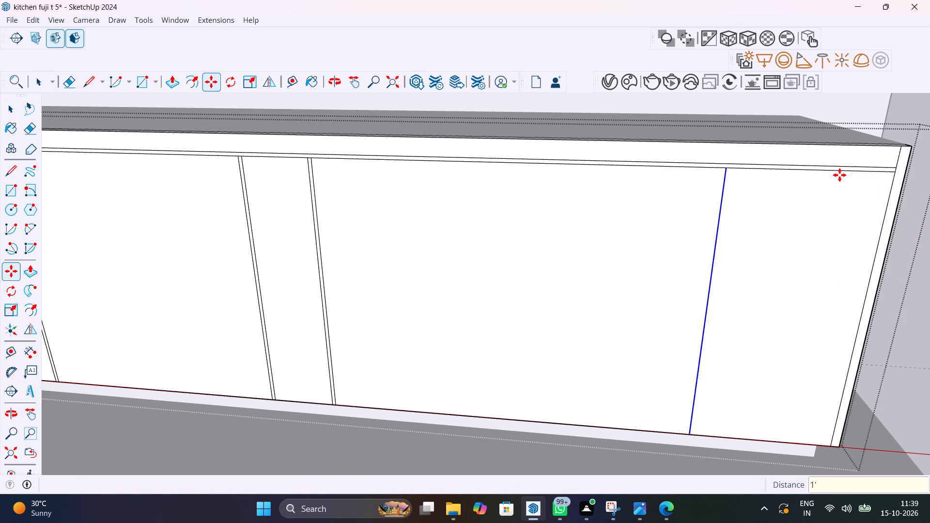
Copy the new vertical line 8 mm further left to form the gap beside the 1' end division.
click(727, 170)
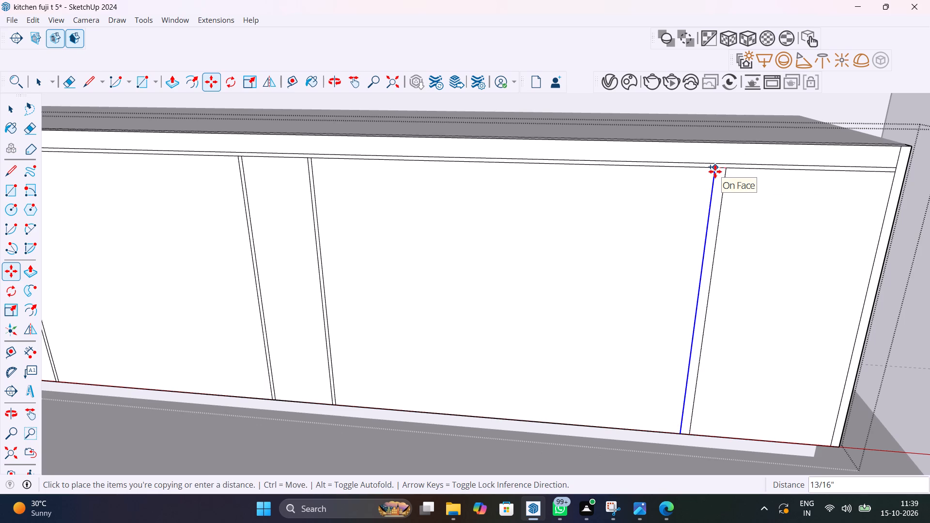
text(8mm)
key(Return)
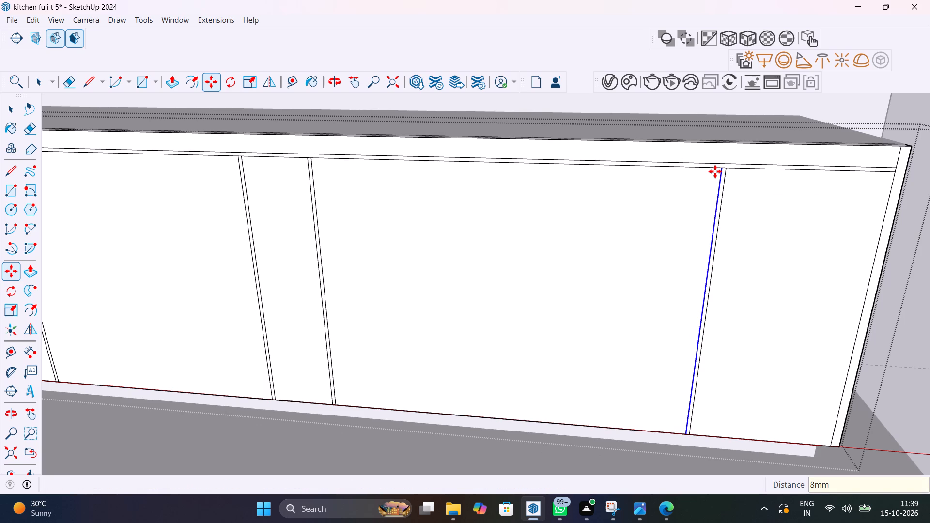
Copy the right line of the gap beside the 0.5' division 2' toward the right end.
key(space)
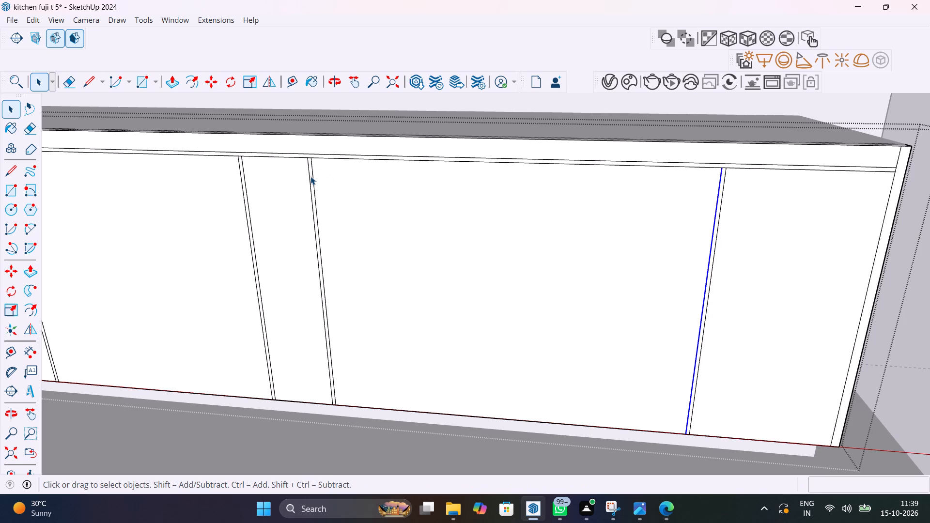
click(313, 176)
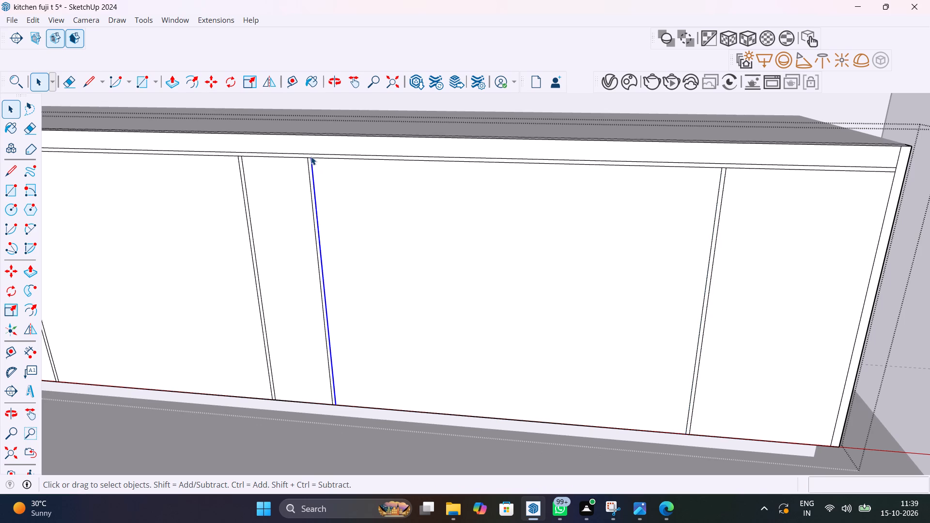
key(m)
click(310, 156)
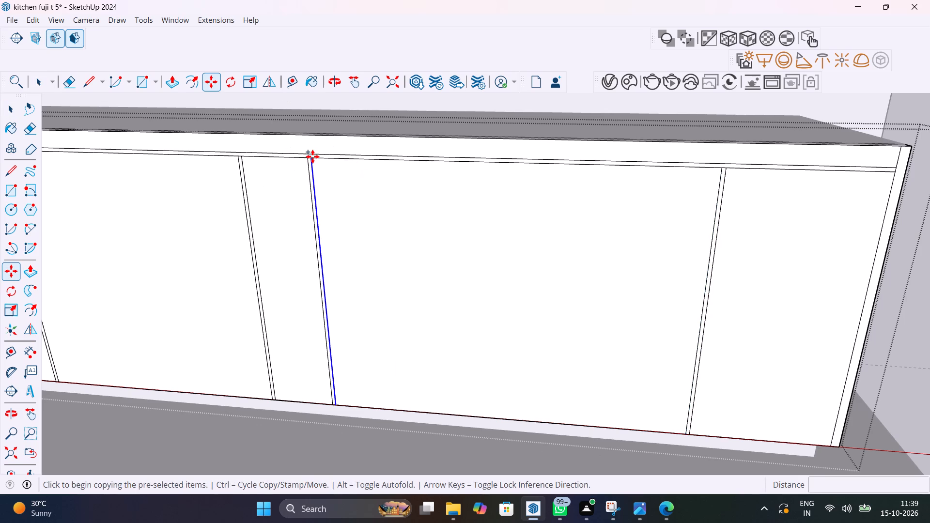
text(2')
key(Return)
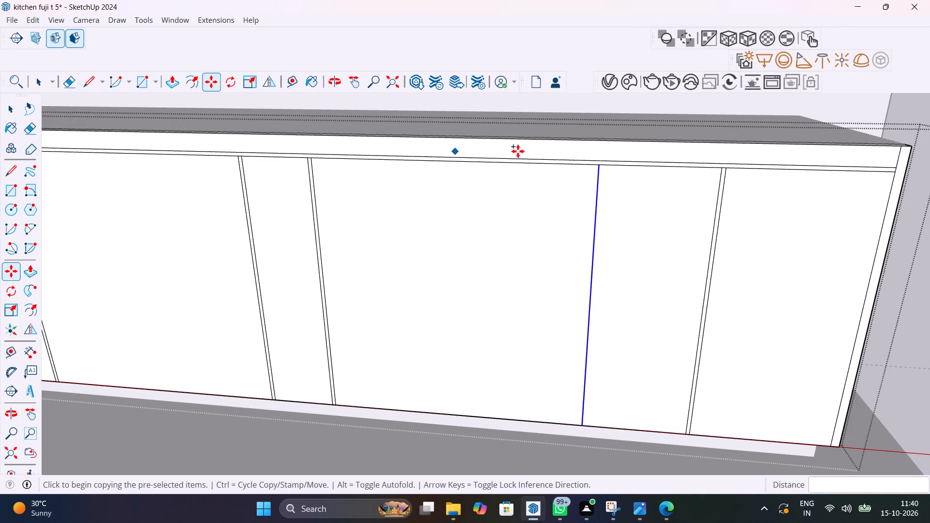
Copy the new 2' divider line 8 mm back toward the left to form a gap, and exit the front panel group.
click(600, 165)
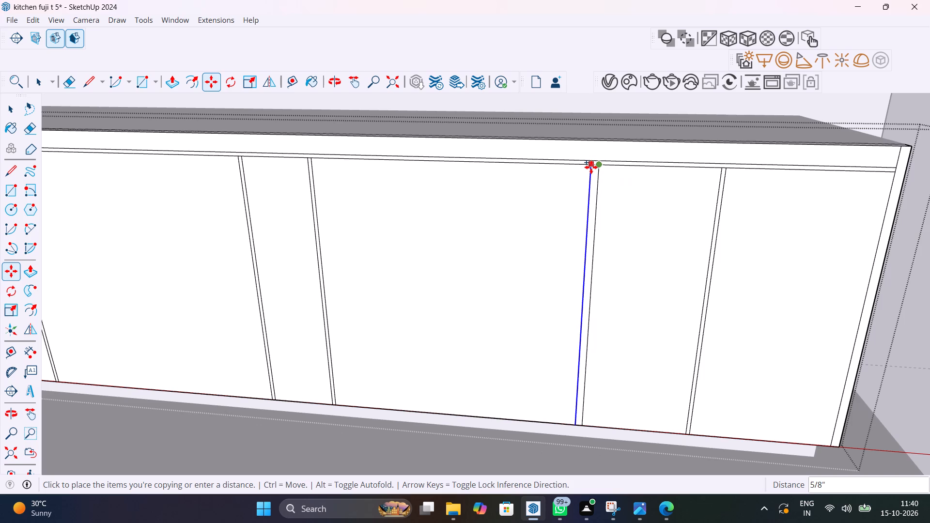
text(8mm)
key(Return)
key(space)
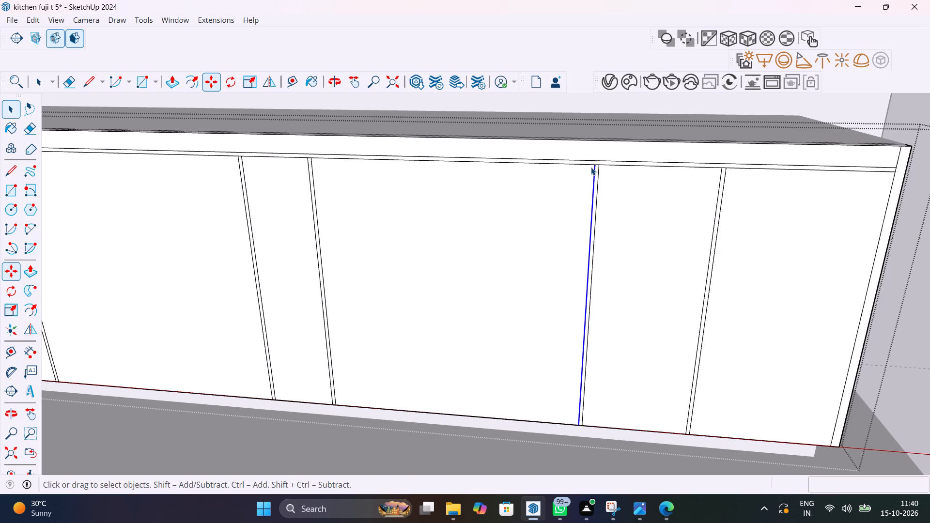
scroll(596, 147, down, 14)
scroll(632, 191, down, 4)
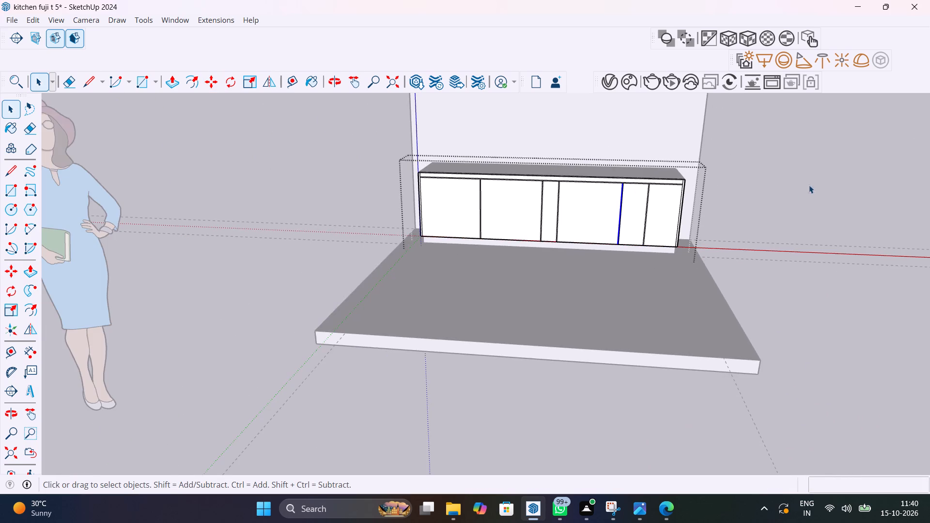
click(788, 191)
Open the front panel group and push the horizontal groove strip below the top rail 1" inward to the panel's back edge.
scroll(501, 194, up, 10)
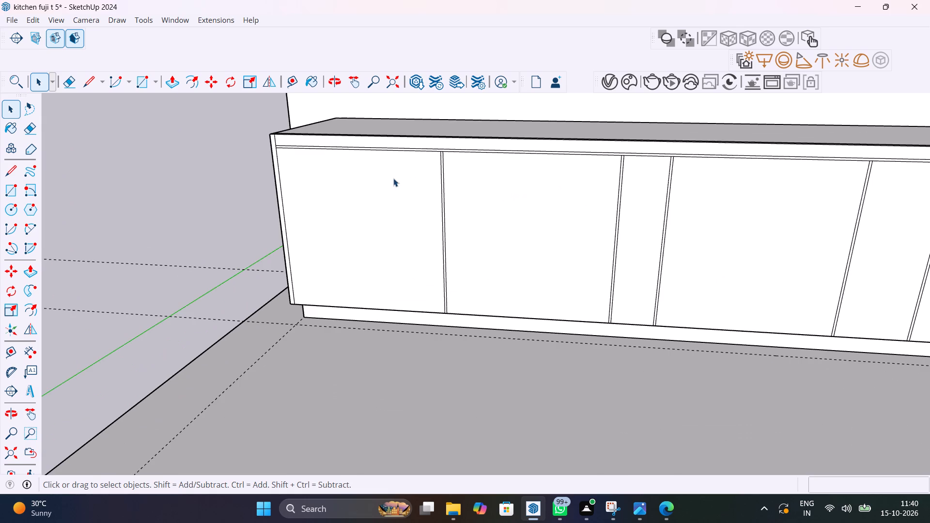
middle_drag(398, 181, 455, 189)
scroll(468, 173, up, 9)
click(471, 170)
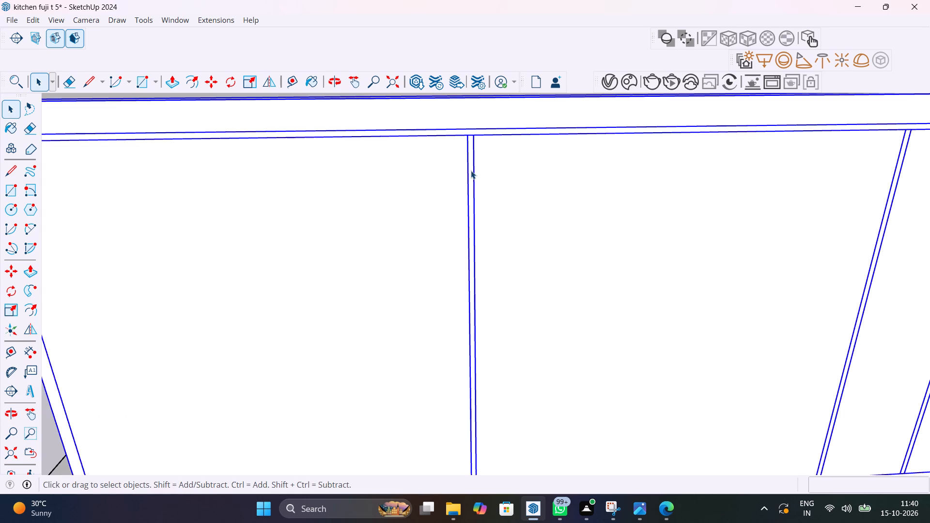
double_click(471, 170)
click(471, 170)
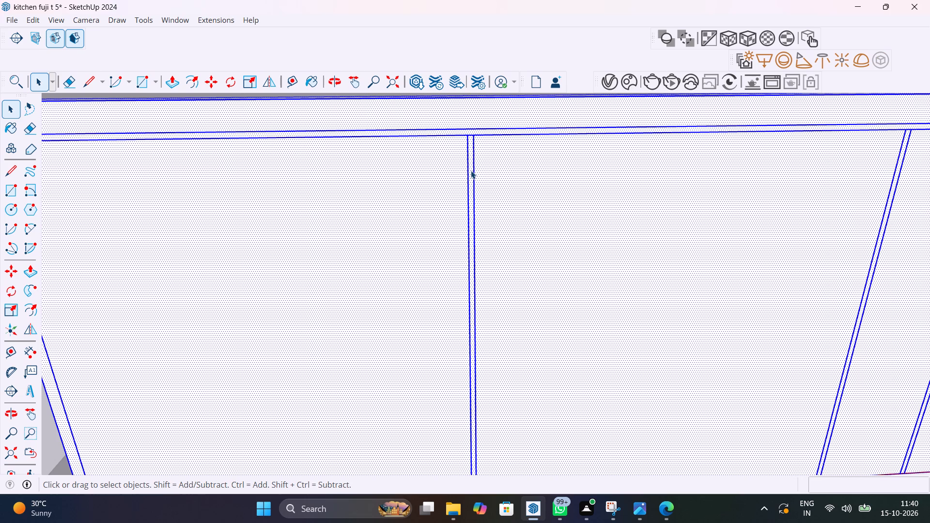
click(471, 170)
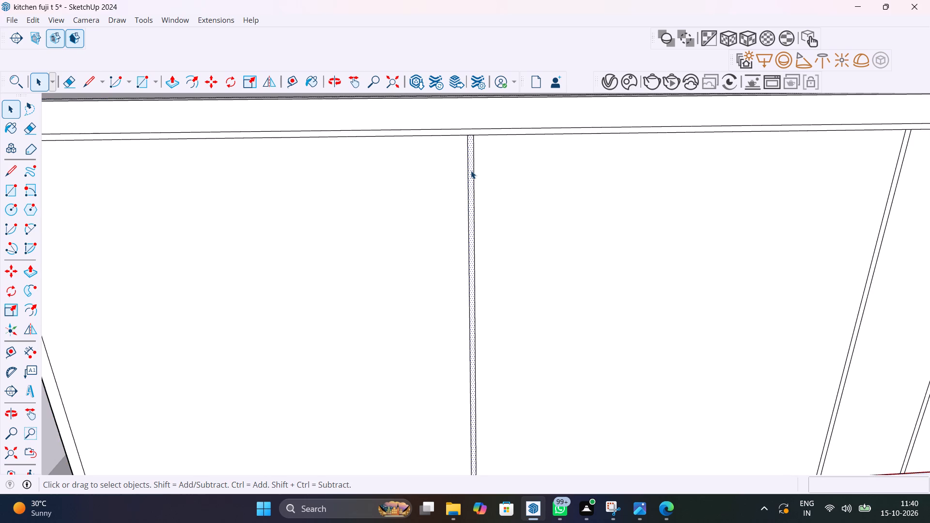
scroll(471, 170, down, 10)
scroll(388, 154, up, 3)
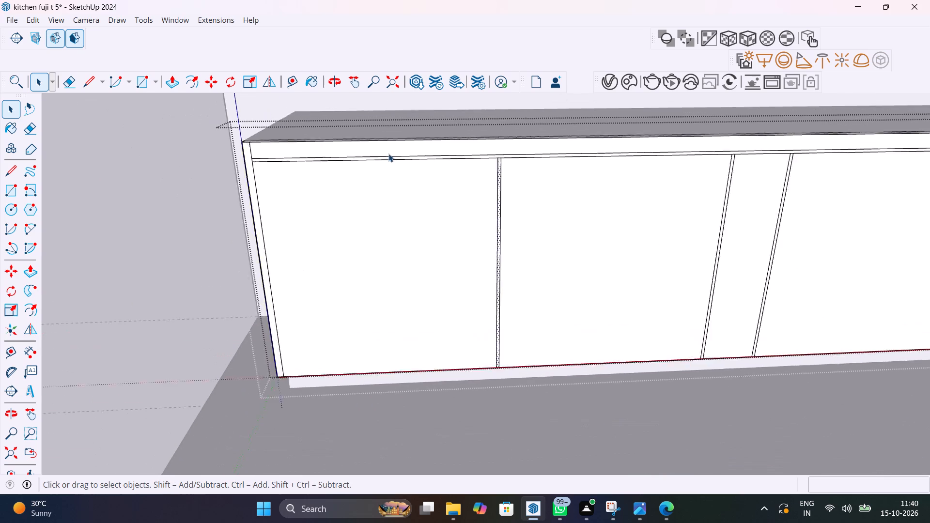
scroll(388, 154, up, 7)
click(392, 163)
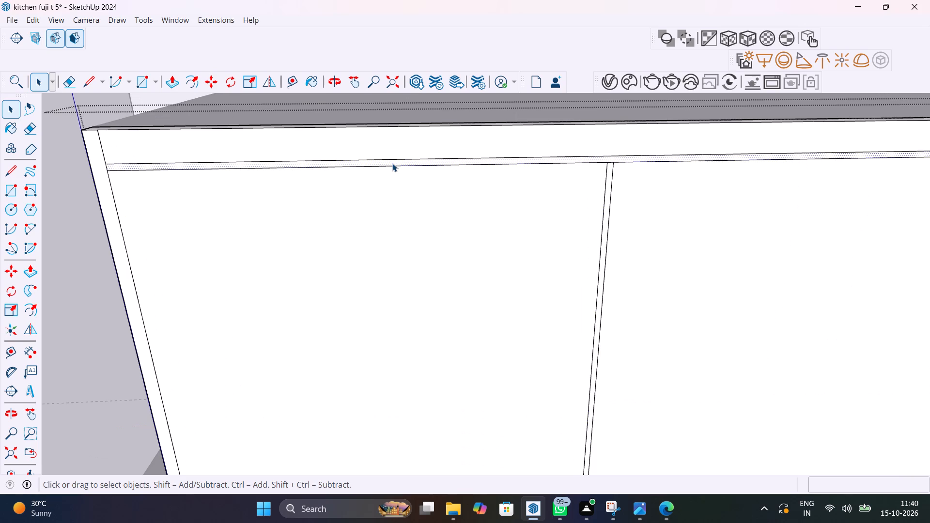
key(p)
middle_drag(393, 163, 484, 190)
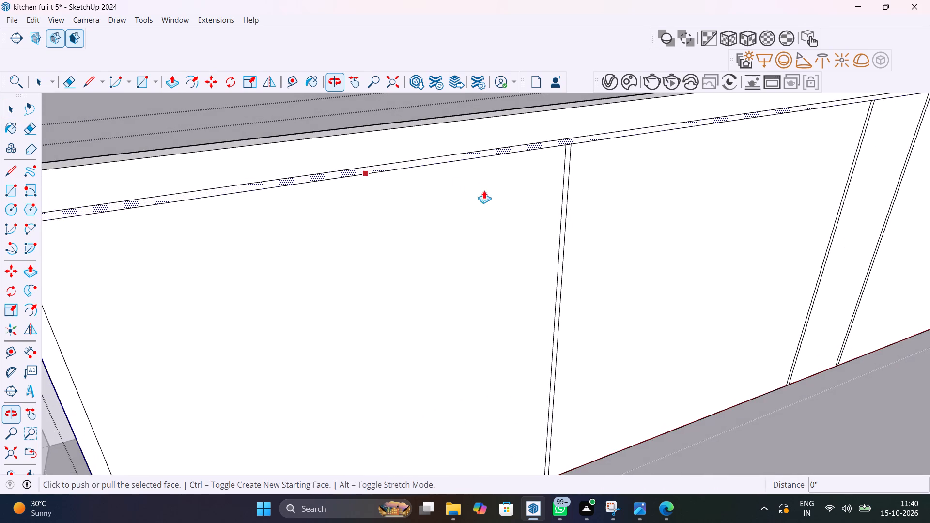
click(418, 166)
scroll(372, 138, up, 1)
middle_drag(372, 138, 390, 132)
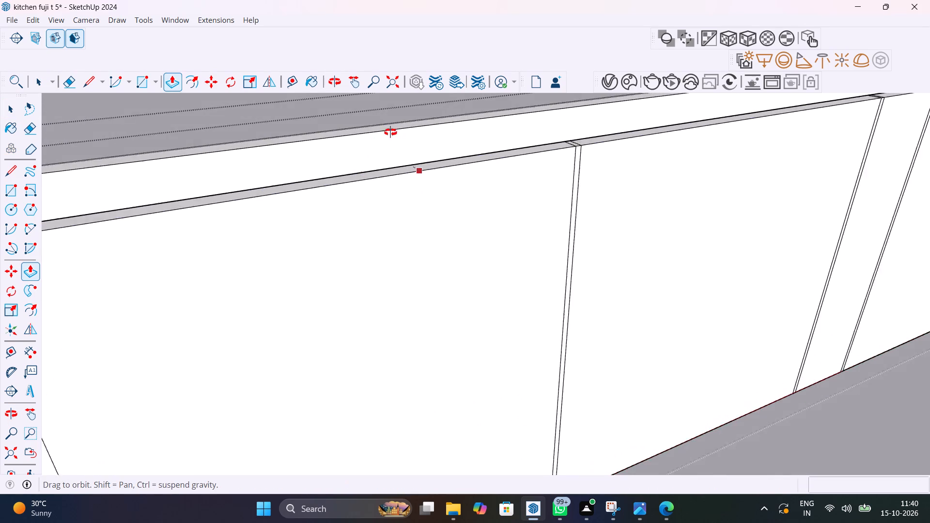
middle_drag(390, 132, 650, 87)
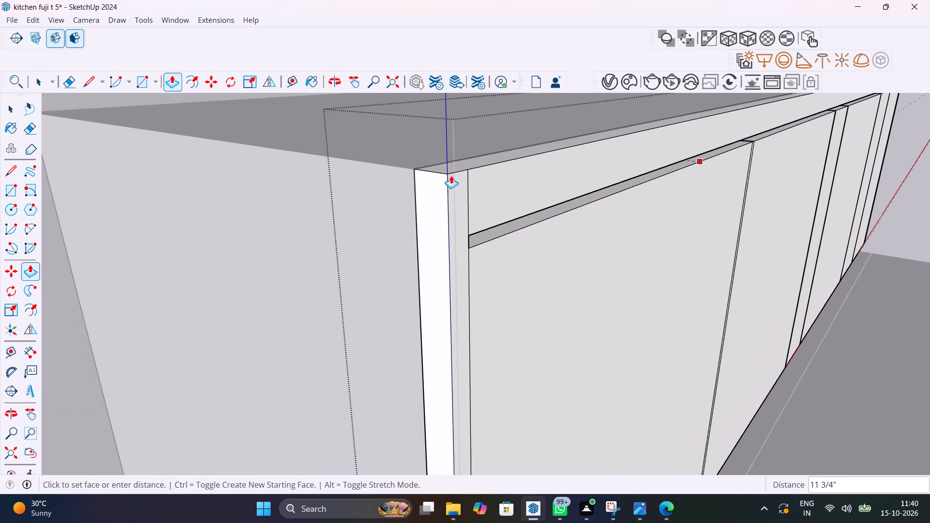
click(415, 186)
Push the vertical groove strip nearest the cabinet front's left end inward by the same 1".
middle_drag(704, 246, 627, 222)
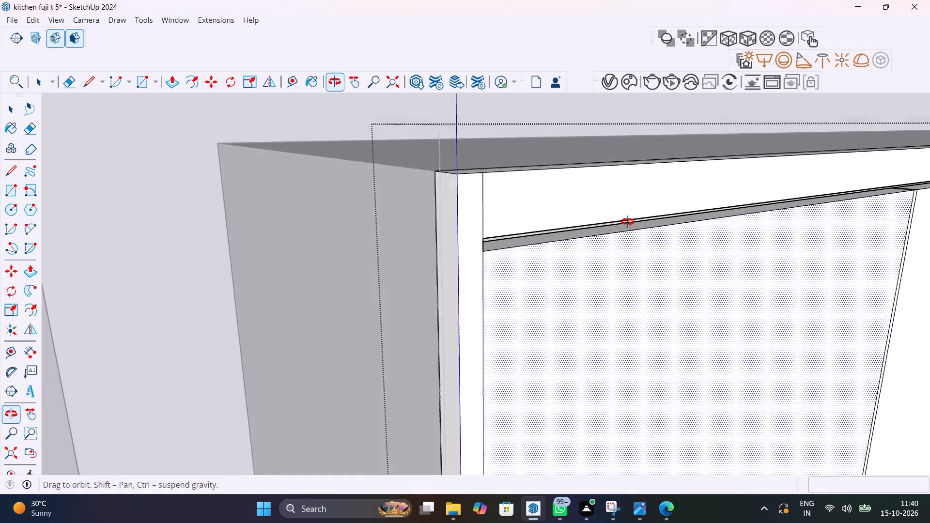
middle_drag(627, 222, 116, 196)
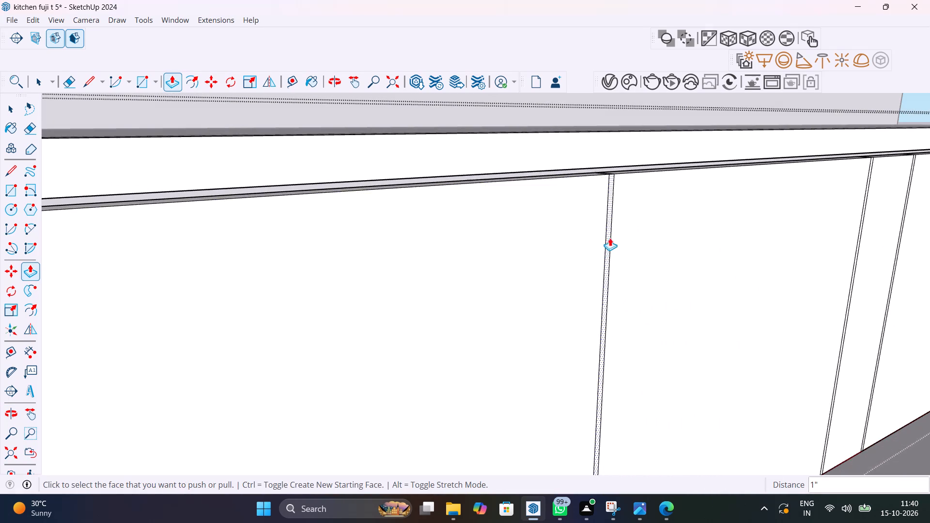
scroll(610, 237, up, 8)
double_click(608, 229)
scroll(607, 229, down, 11)
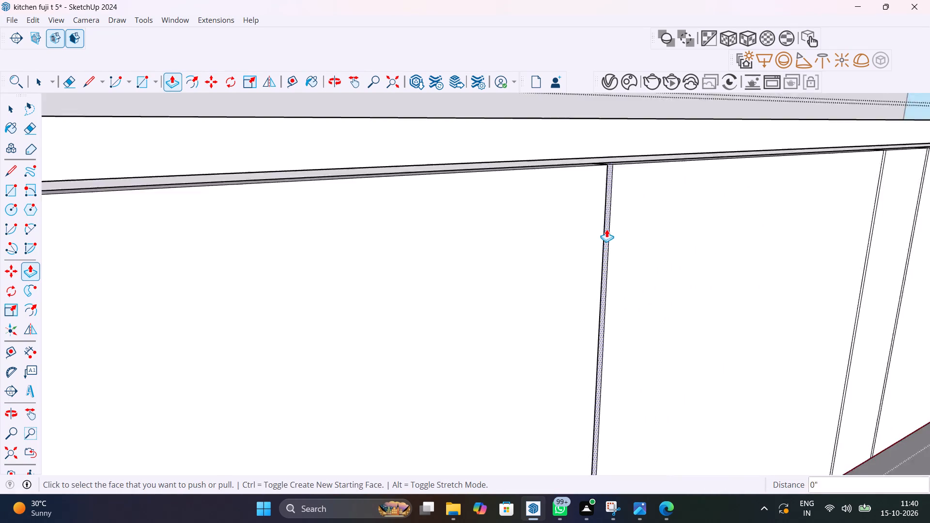
scroll(606, 229, down, 4)
scroll(636, 236, up, 1)
Push the two groove strips on either side of the 0.5' division inward by the same 1".
shift+middle_drag(635, 236, 236, 264)
scroll(428, 218, up, 5)
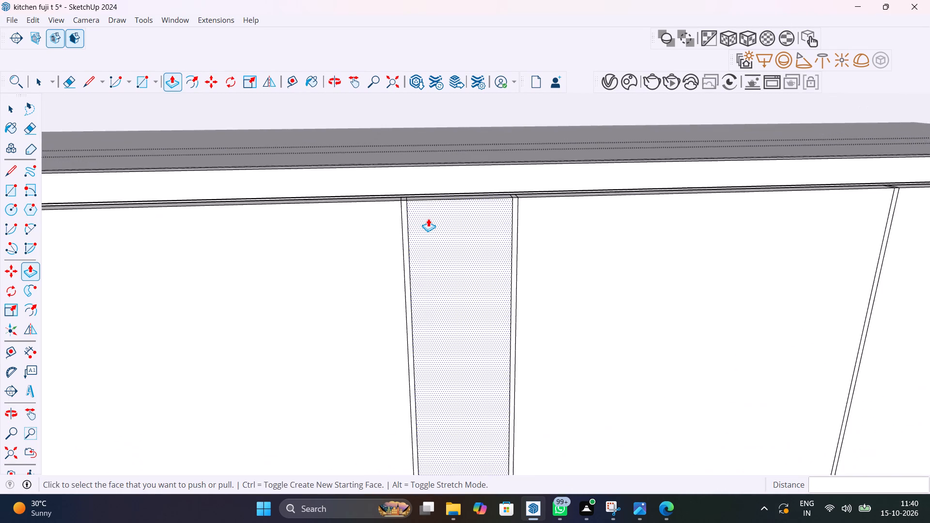
scroll(428, 218, up, 5)
click(393, 245)
click(393, 245)
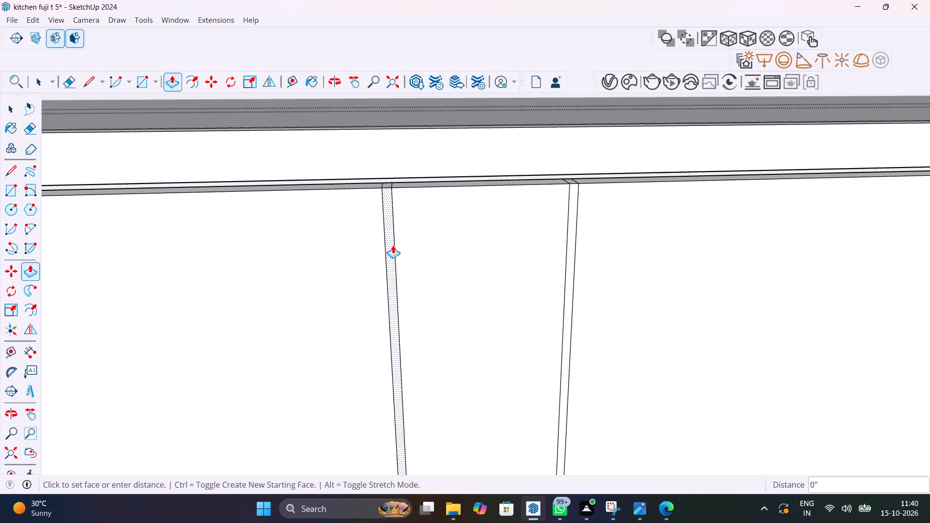
double_click(393, 245)
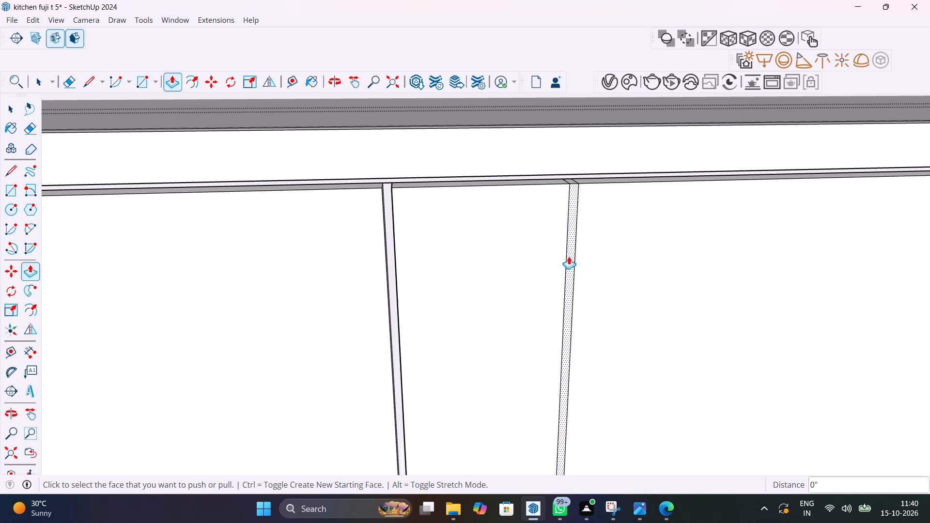
double_click(569, 256)
Push the two vertical groove strips nearest the cabinet front's right end inward by the same 1".
scroll(569, 256, down, 16)
scroll(757, 267, up, 1)
shift+middle_drag(749, 267, 603, 267)
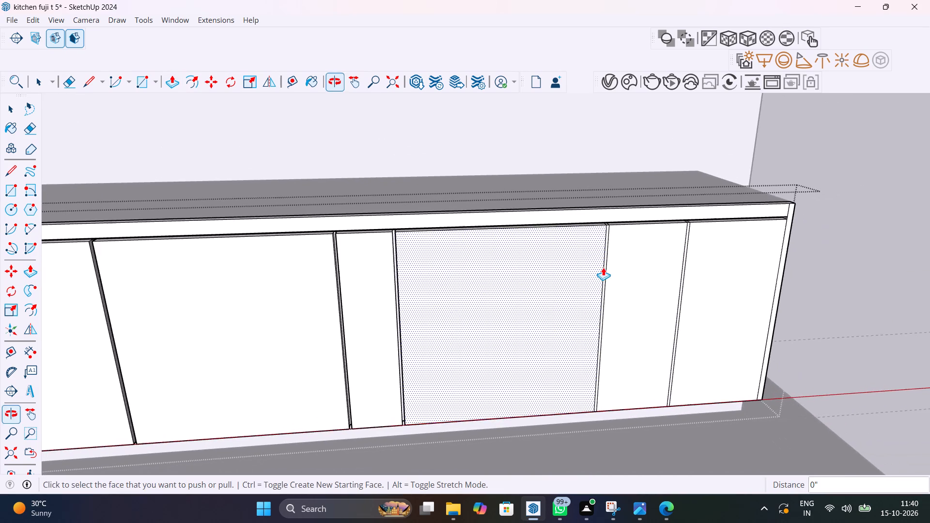
scroll(608, 263, up, 10)
double_click(604, 264)
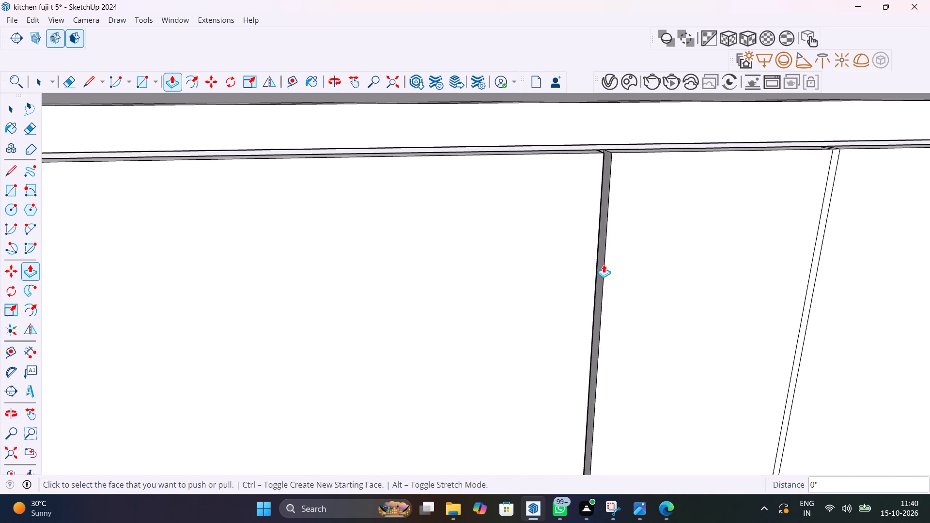
double_click(811, 275)
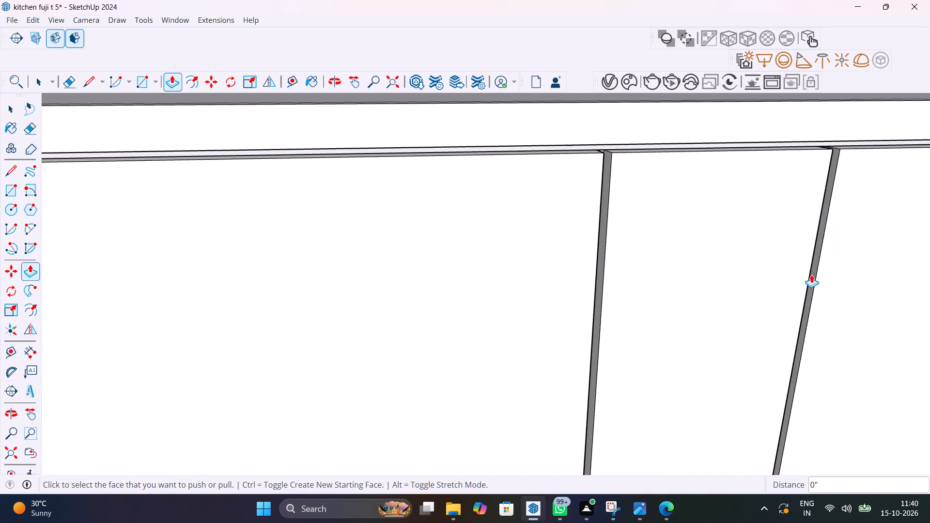
scroll(811, 275, up, 1)
scroll(811, 275, down, 15)
shift+middle_drag(815, 279, 635, 251)
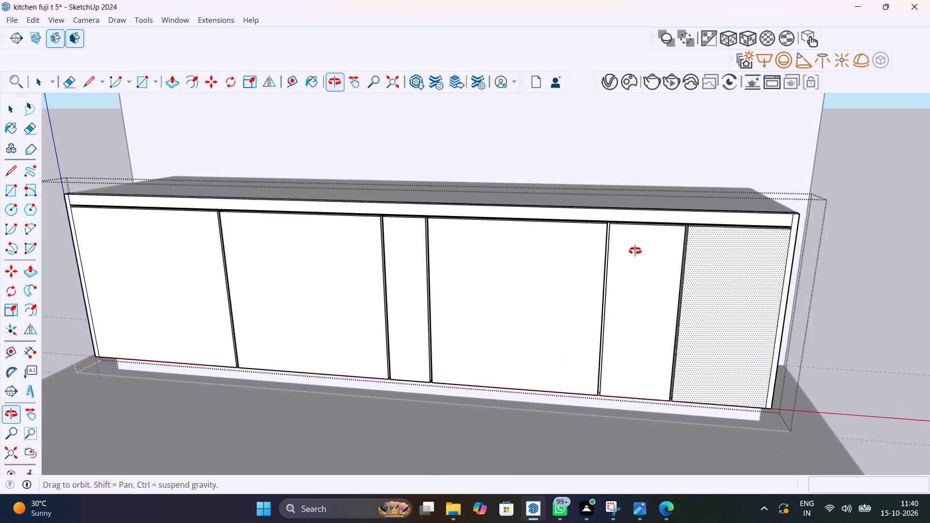
shift+middle_drag(635, 251, 704, 258)
Erase the leftover edge where the leftmost vertical groove meets the horizontal groove below the top rail.
key(space)
scroll(221, 235, up, 11)
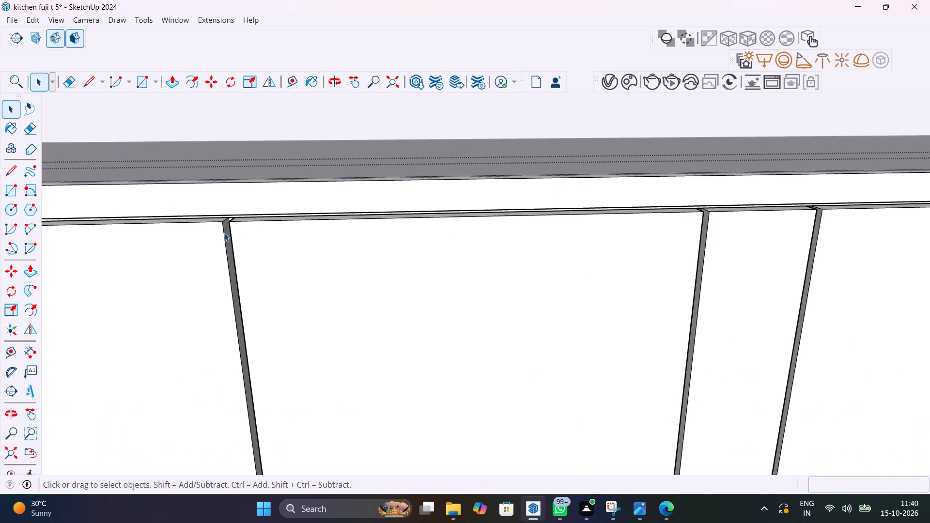
scroll(251, 223, up, 9)
middle_drag(222, 214, 296, 183)
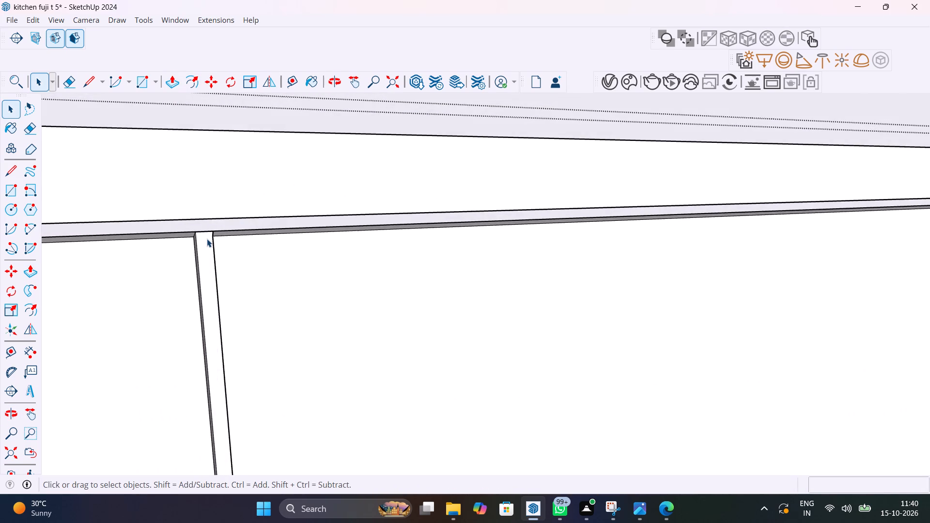
scroll(205, 239, up, 11)
key(e)
drag(203, 223, 202, 215)
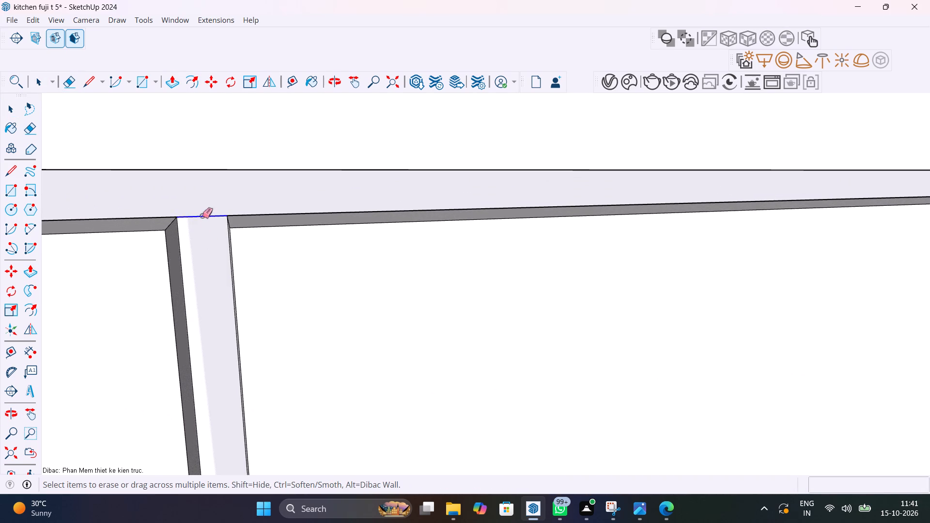
drag(202, 215, 202, 213)
scroll(202, 213, down, 20)
scroll(202, 213, down, 9)
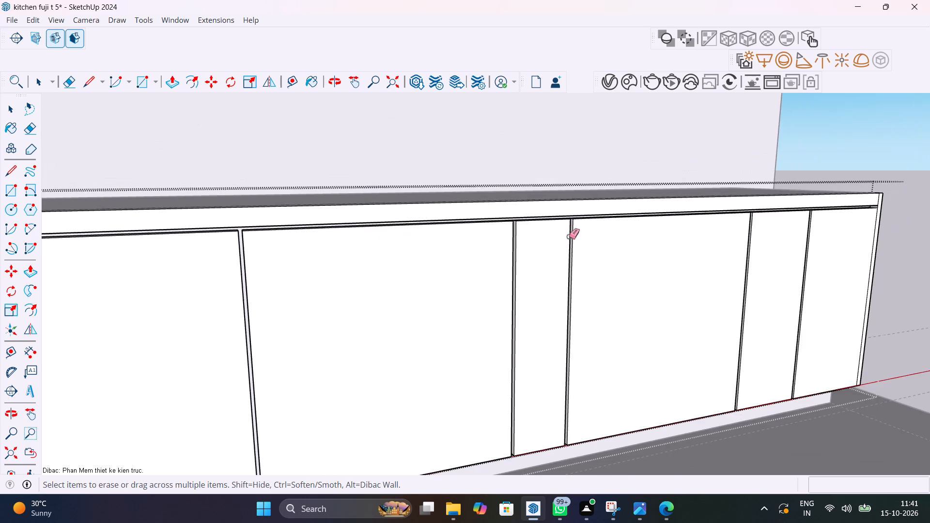
Erase the leftover edges where the two grooves beside the 0.5' division meet the horizontal groove.
scroll(402, 231, up, 3)
scroll(526, 217, up, 20)
scroll(526, 217, up, 4)
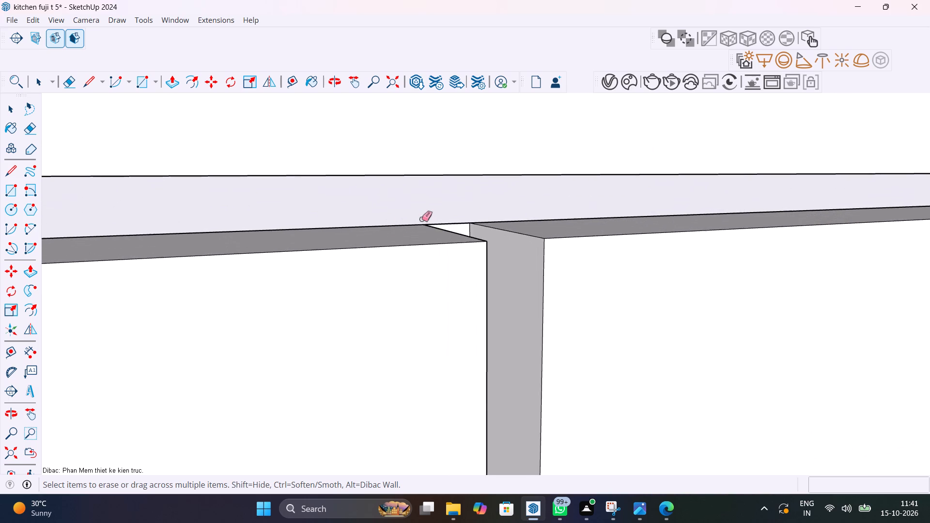
scroll(421, 219, up, 3)
drag(439, 224, 446, 229)
scroll(445, 229, down, 19)
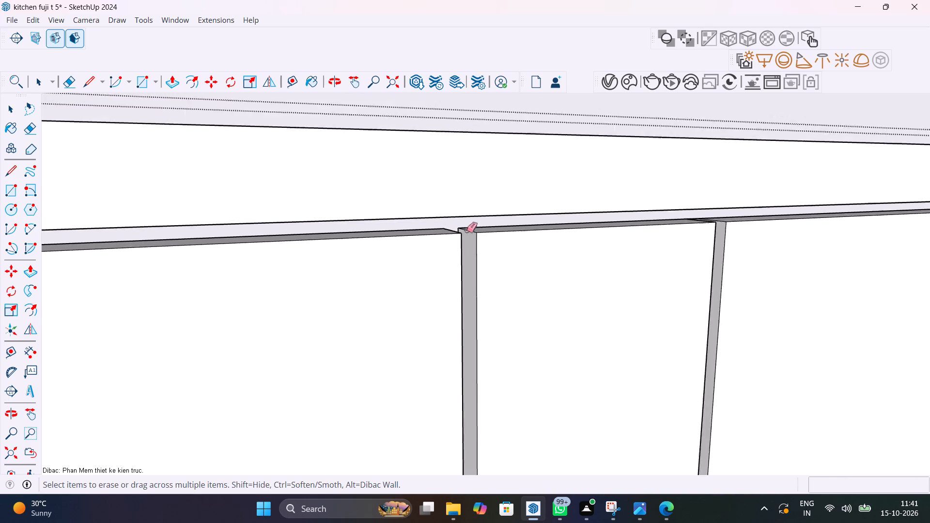
scroll(466, 230, down, 10)
scroll(581, 232, up, 19)
middle_drag(572, 220, 514, 223)
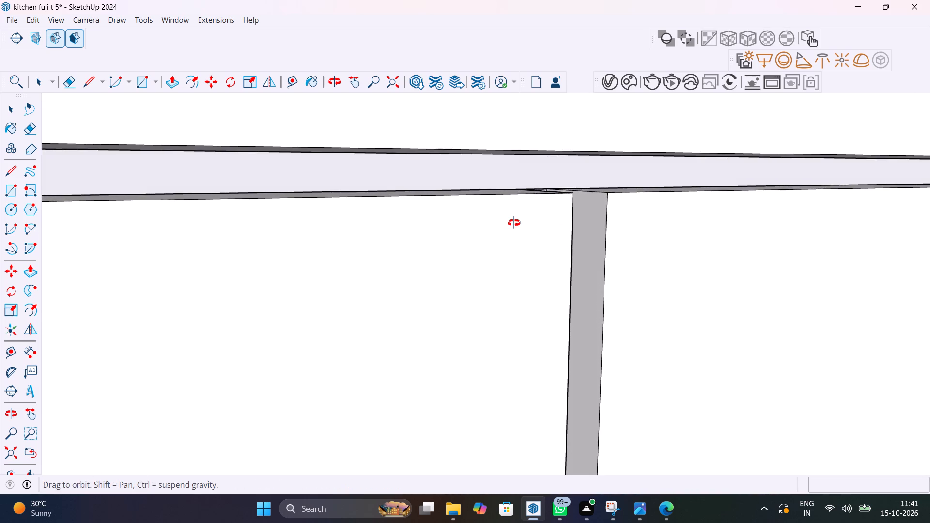
middle_drag(514, 223, 484, 230)
scroll(587, 189, up, 9)
drag(580, 188, 575, 199)
scroll(574, 198, down, 5)
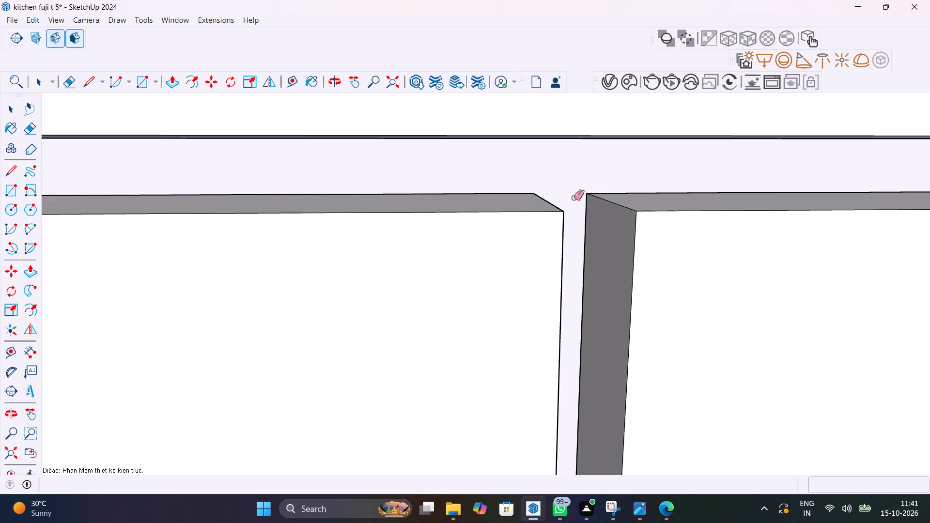
Erase the leftover edges where the two vertical grooves nearest the right end meet the horizontal groove.
scroll(573, 198, down, 20)
scroll(573, 198, down, 18)
scroll(713, 209, up, 6)
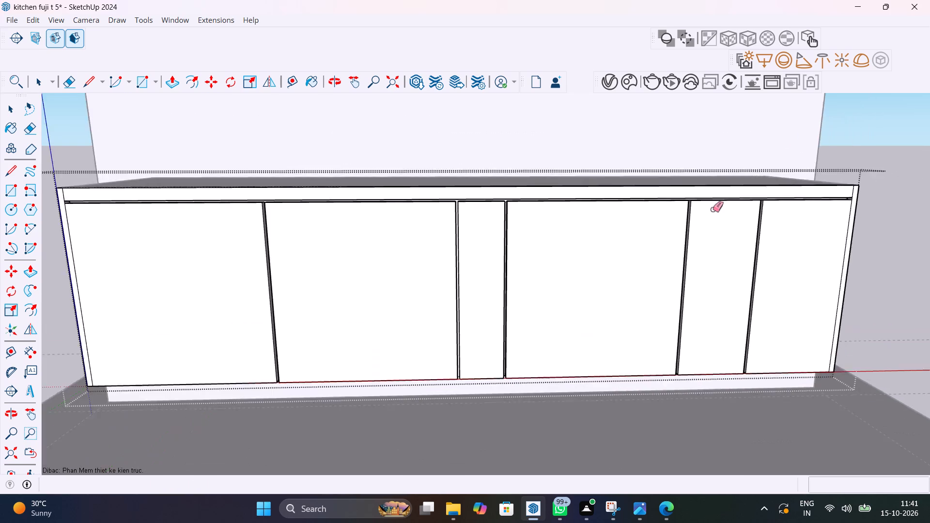
scroll(713, 209, up, 15)
scroll(607, 167, up, 14)
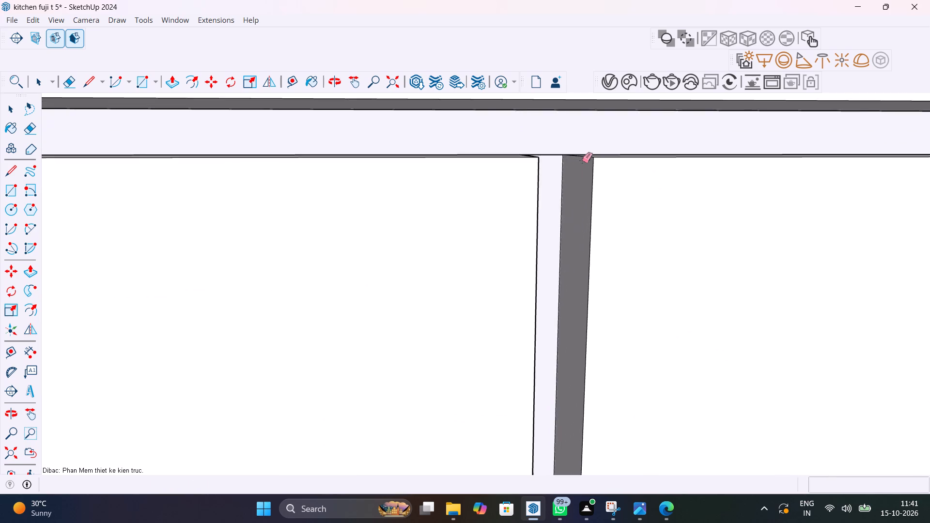
scroll(582, 160, up, 12)
click(525, 146)
scroll(519, 151, down, 3)
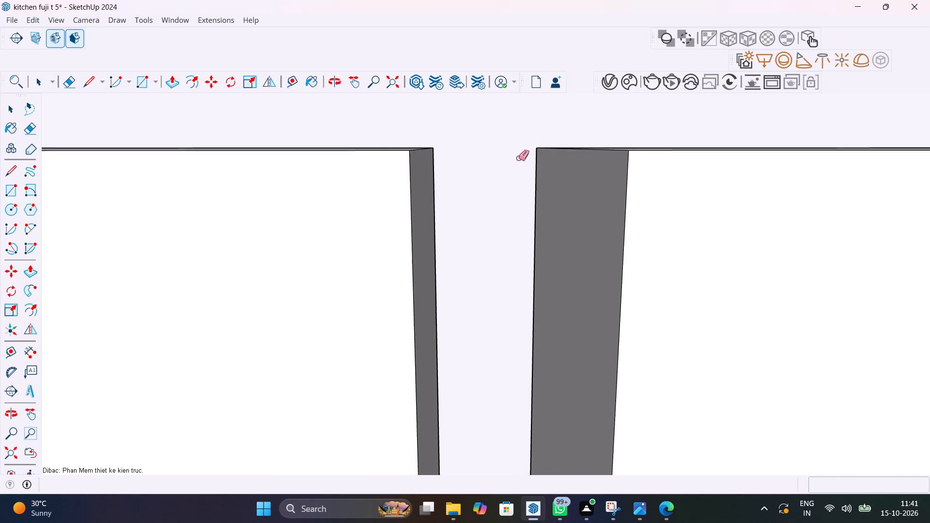
scroll(518, 158, down, 20)
scroll(518, 158, down, 9)
scroll(718, 176, up, 7)
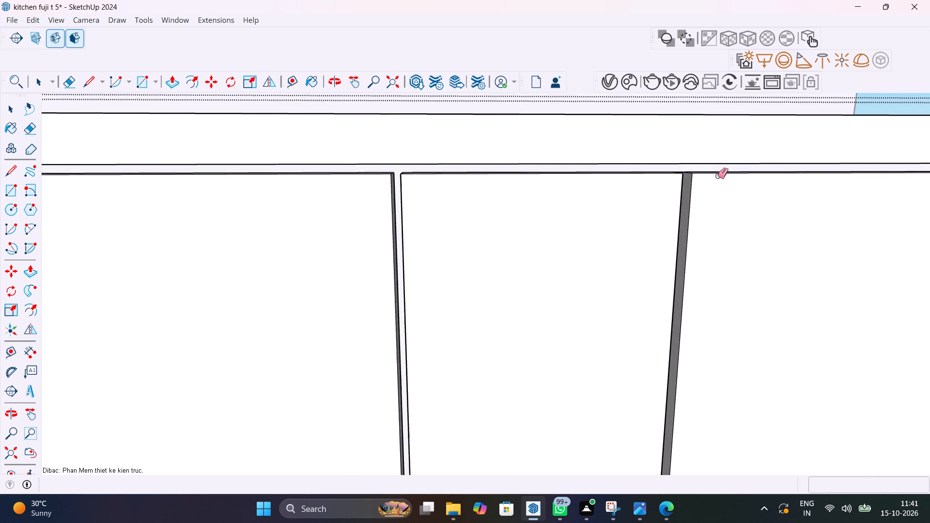
scroll(717, 176, up, 20)
scroll(717, 176, up, 8)
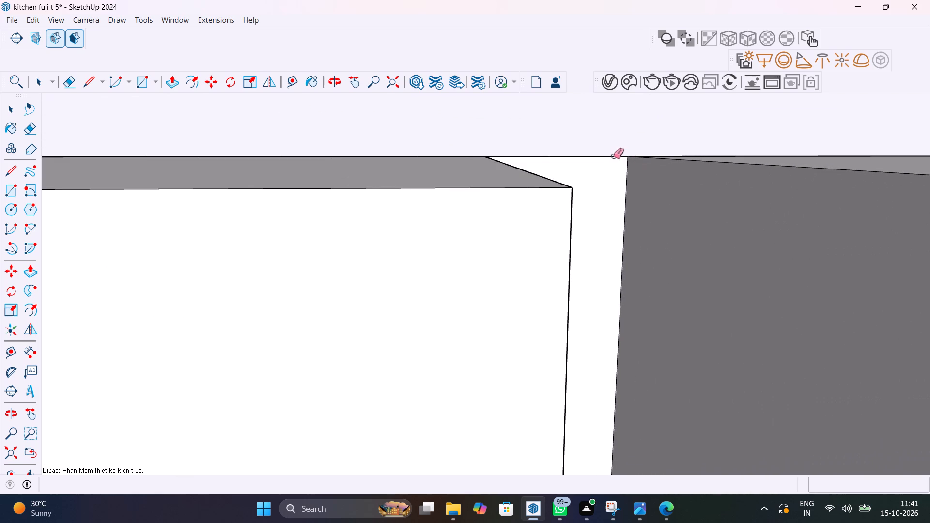
click(613, 156)
scroll(604, 163, down, 20)
scroll(604, 163, down, 20)
scroll(604, 163, down, 5)
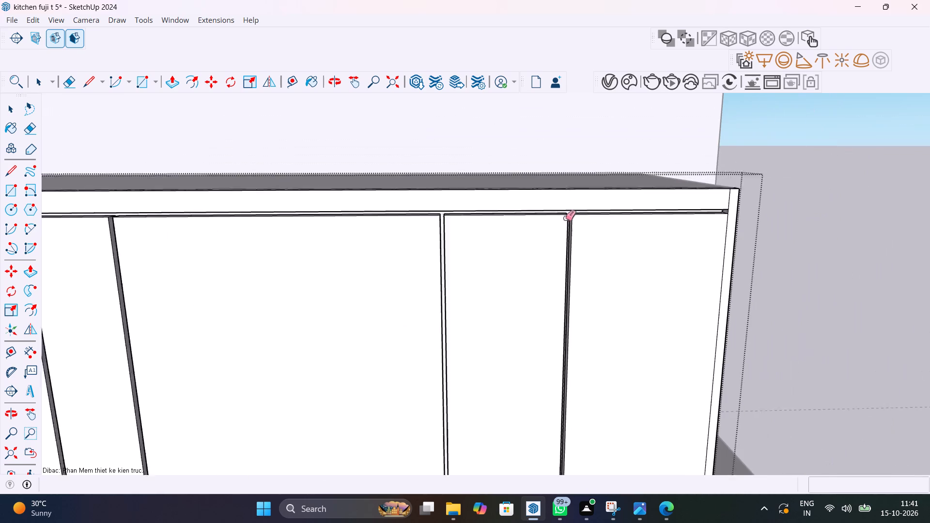
middle_drag(523, 217, 929, 195)
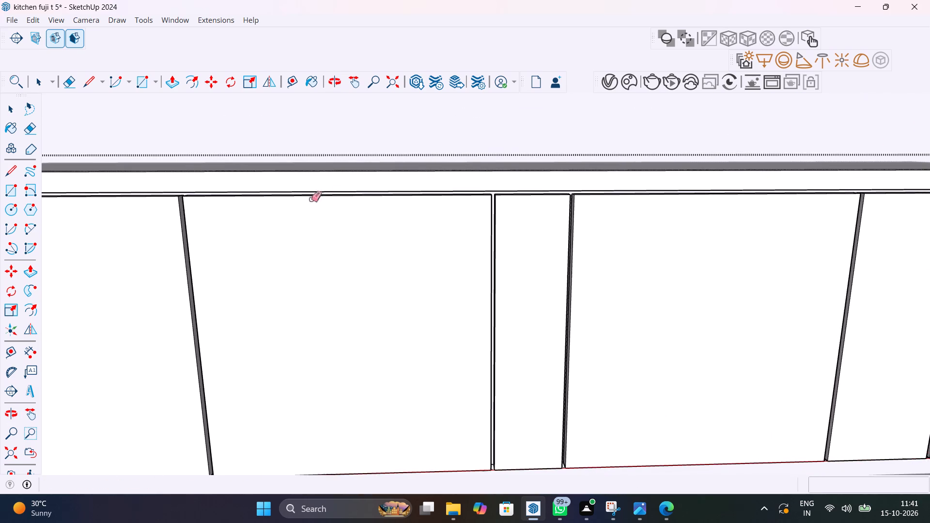
shift+middle_drag(289, 201, 846, 195)
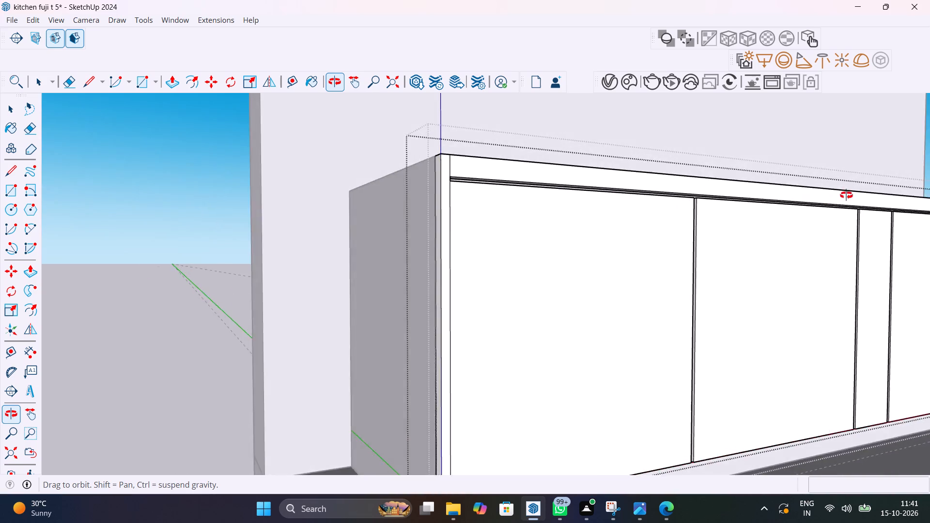
Erase the short vertical edge crossing the top rail above the groove at the cabinet front's right end.
shift+middle_drag(846, 195, 815, 243)
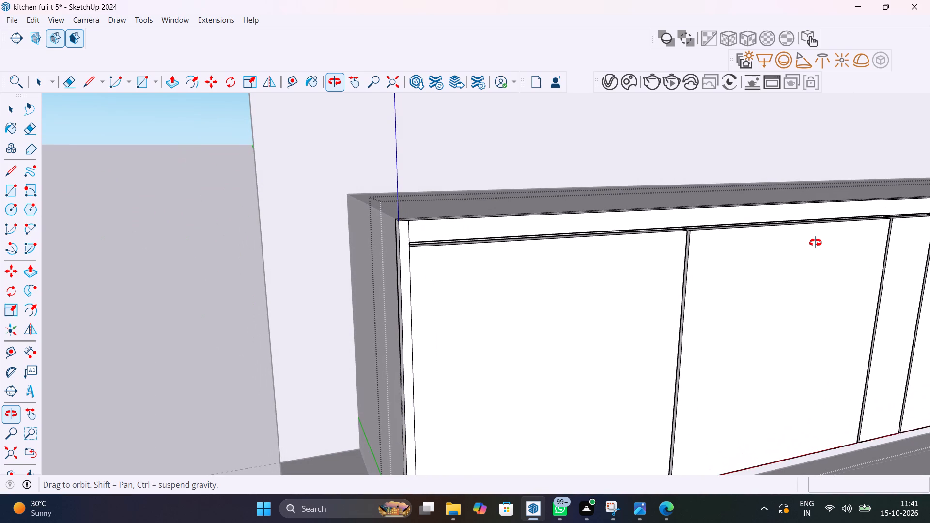
shift+middle_drag(815, 243, 816, 211)
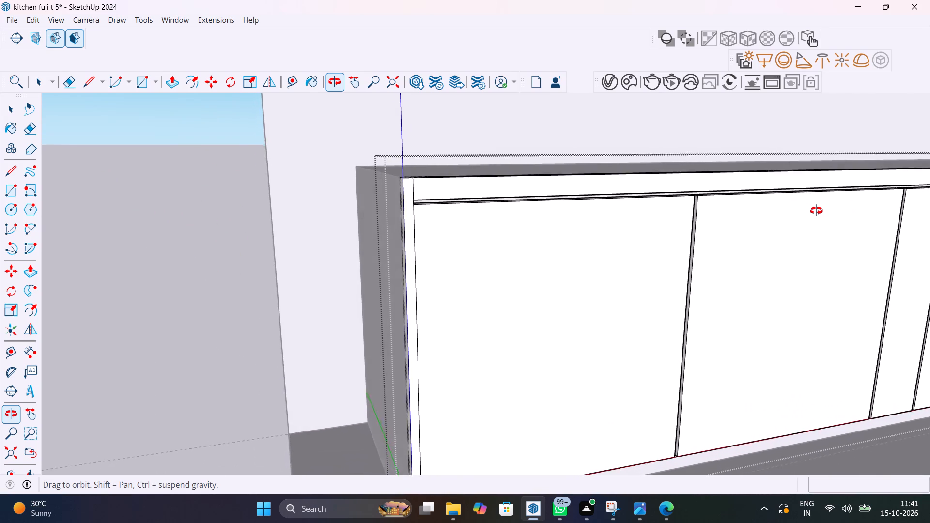
shift+middle_drag(816, 211, 748, 219)
scroll(638, 259, down, 8)
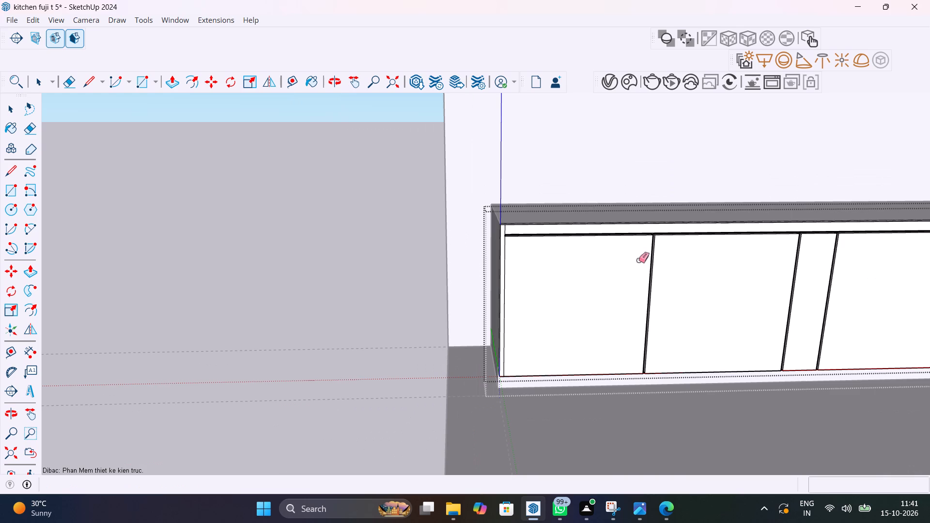
shift+middle_drag(637, 301, 356, 274)
scroll(503, 280, down, 7)
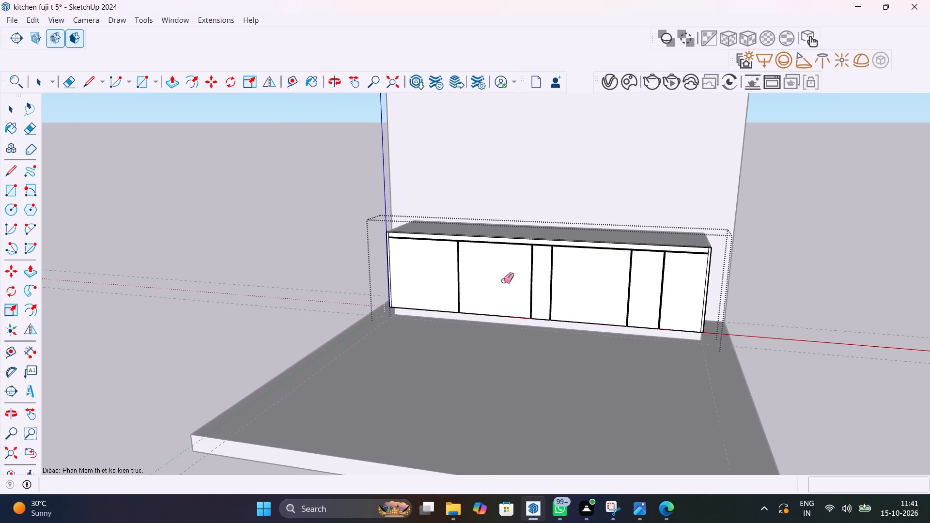
scroll(715, 256, up, 11)
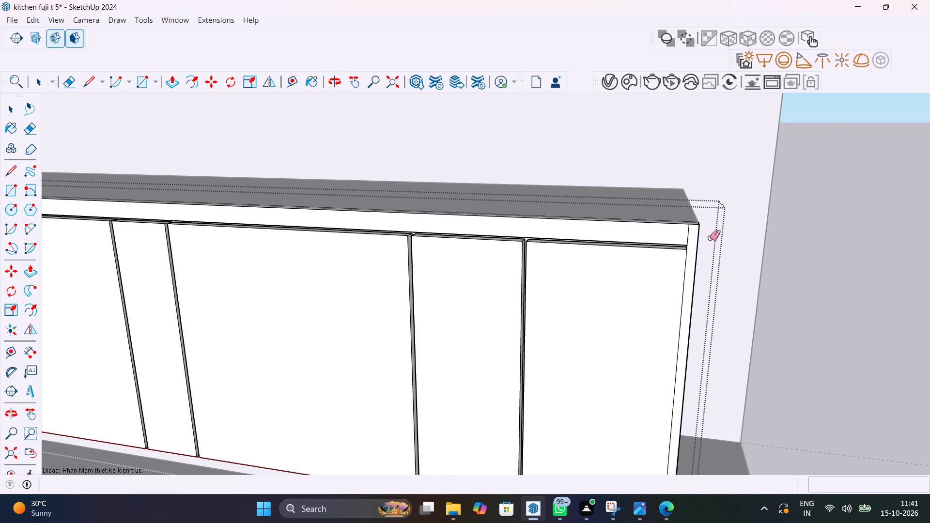
scroll(702, 235, up, 8)
drag(625, 239, 610, 242)
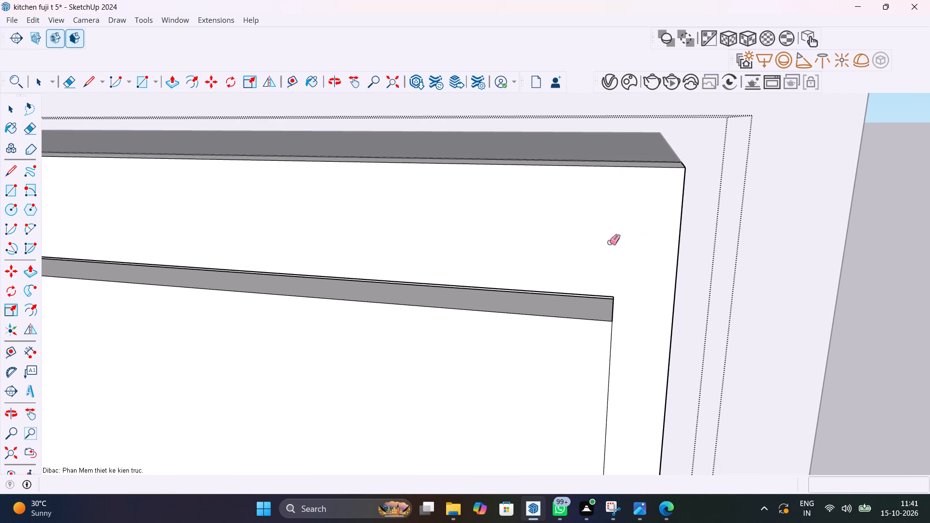
Erase the matching short vertical edge at the top rail's left end and leave the cabinet's editing mode.
scroll(609, 242, down, 20)
scroll(609, 242, down, 2)
shift+middle_drag(576, 246, 824, 244)
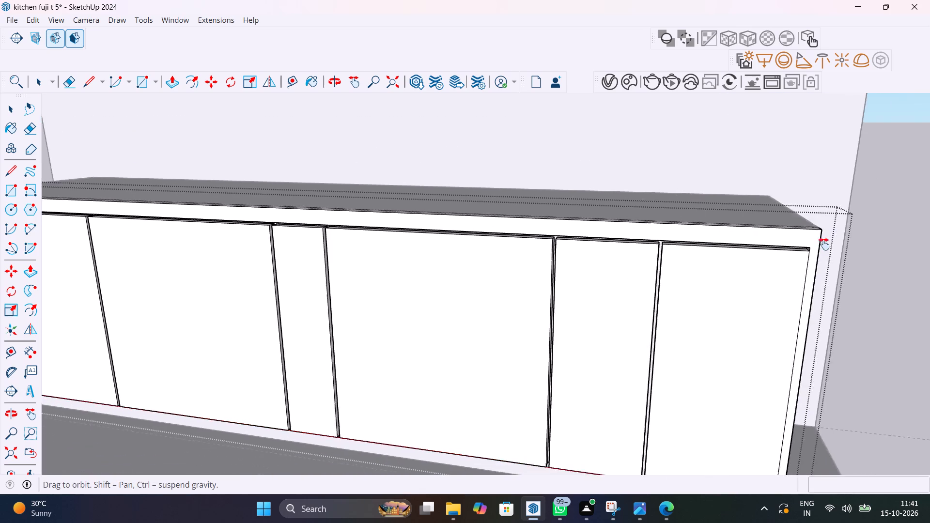
shift+middle_drag(824, 244, 929, 246)
shift+middle_drag(196, 258, 594, 281)
scroll(594, 281, down, 1)
scroll(427, 224, up, 3)
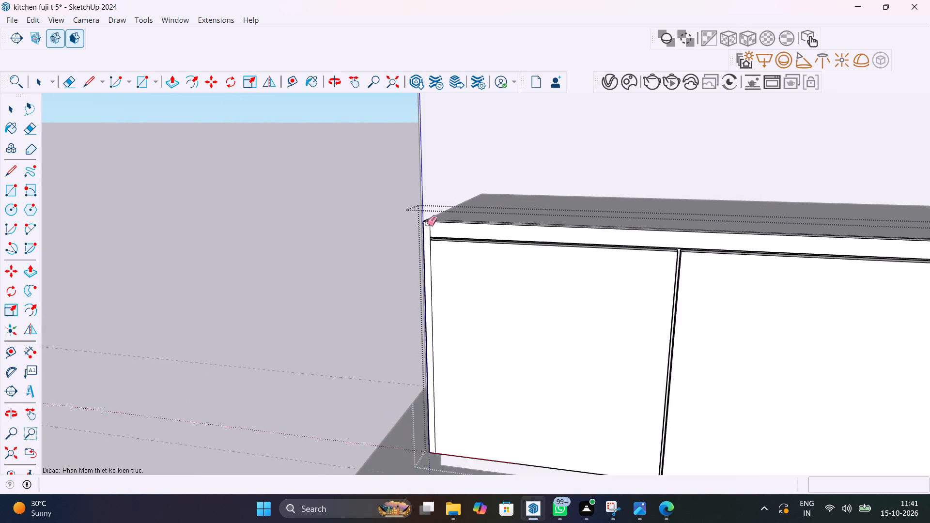
scroll(427, 223, up, 12)
drag(435, 233, 444, 236)
scroll(442, 237, down, 4)
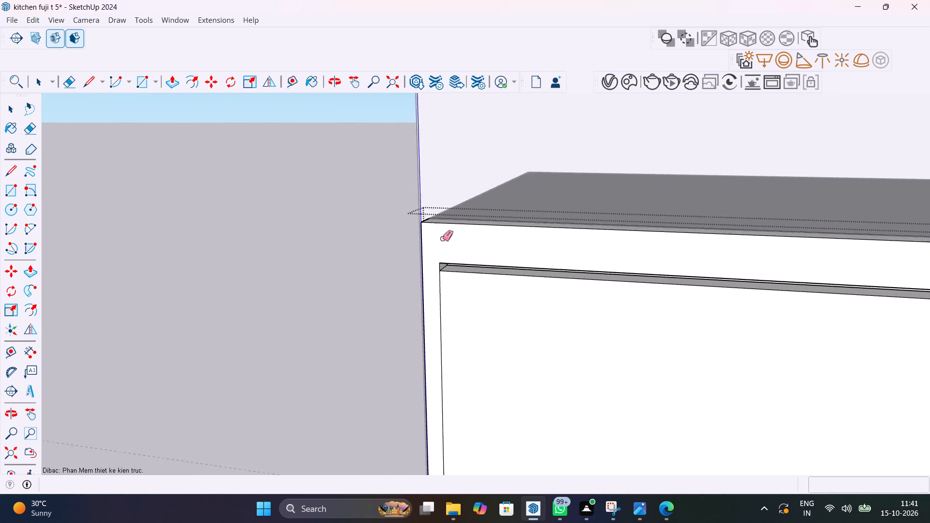
scroll(442, 238, down, 13)
key(space)
click(292, 267)
Place a horizontal guide on the back wall 2' above the rear edge of the base cabinet's top.
middle_drag(454, 285, 586, 282)
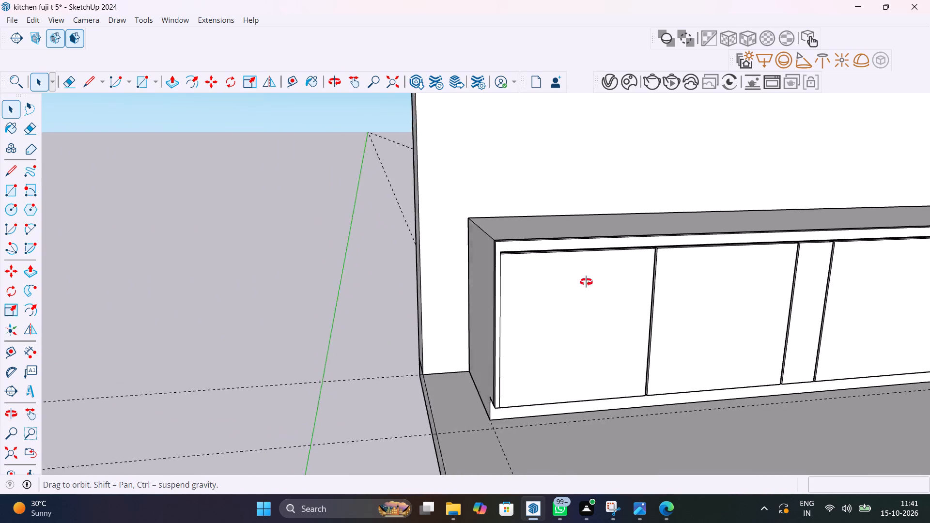
middle_drag(586, 282, 428, 271)
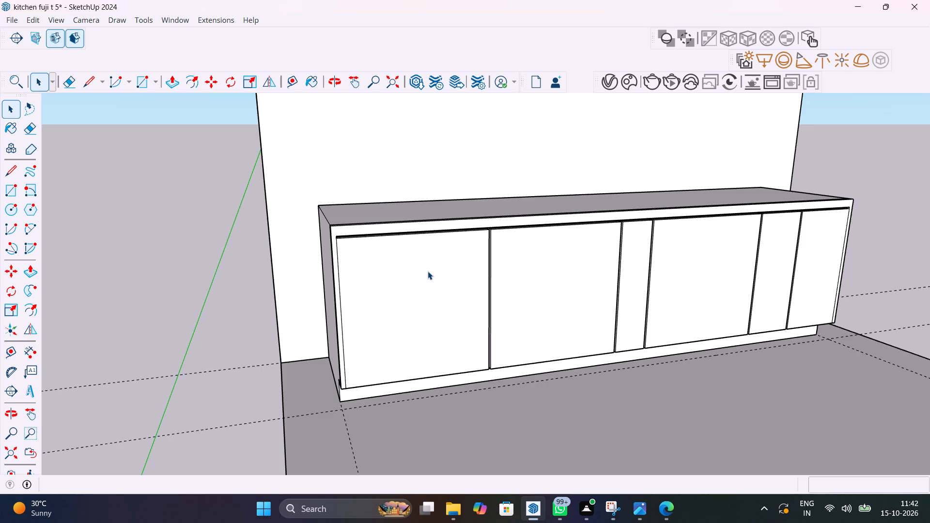
scroll(451, 269, down, 7)
middle_drag(482, 242, 481, 242)
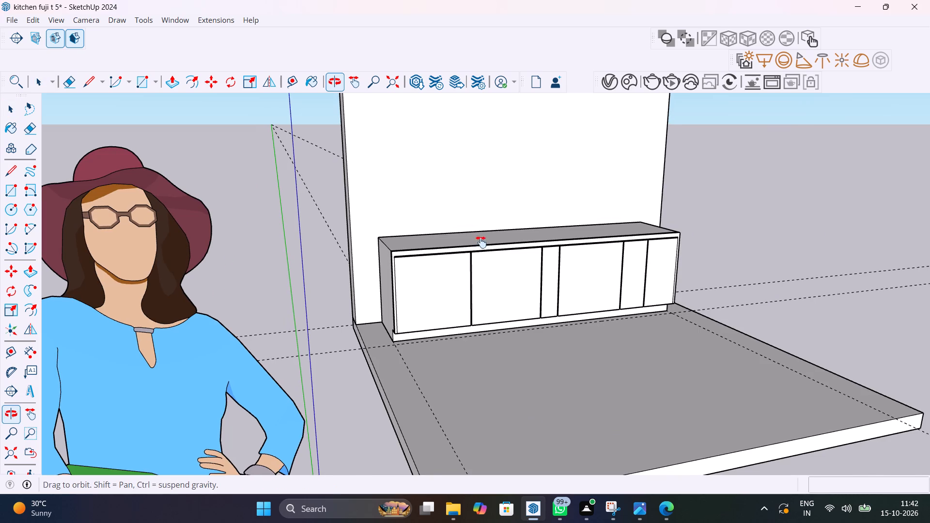
middle_drag(481, 242, 472, 309)
scroll(481, 299, up, 2)
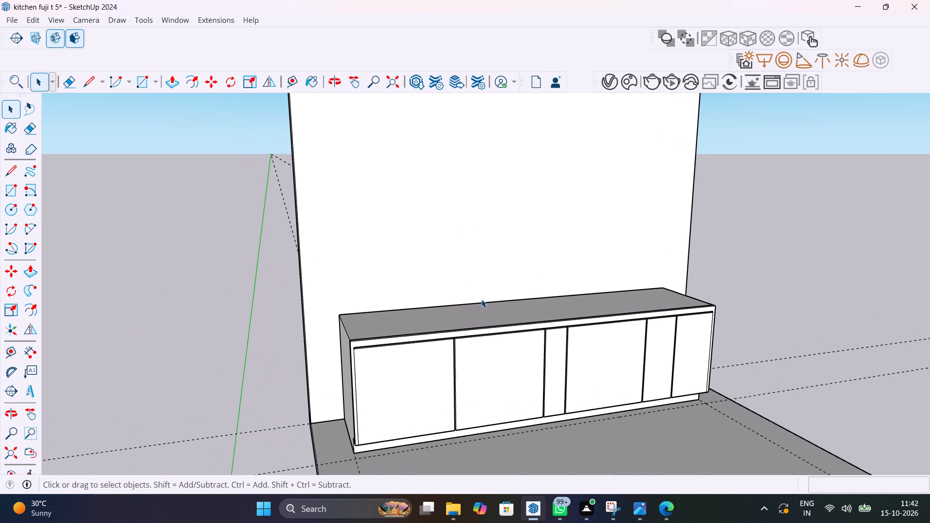
key(t)
click(482, 300)
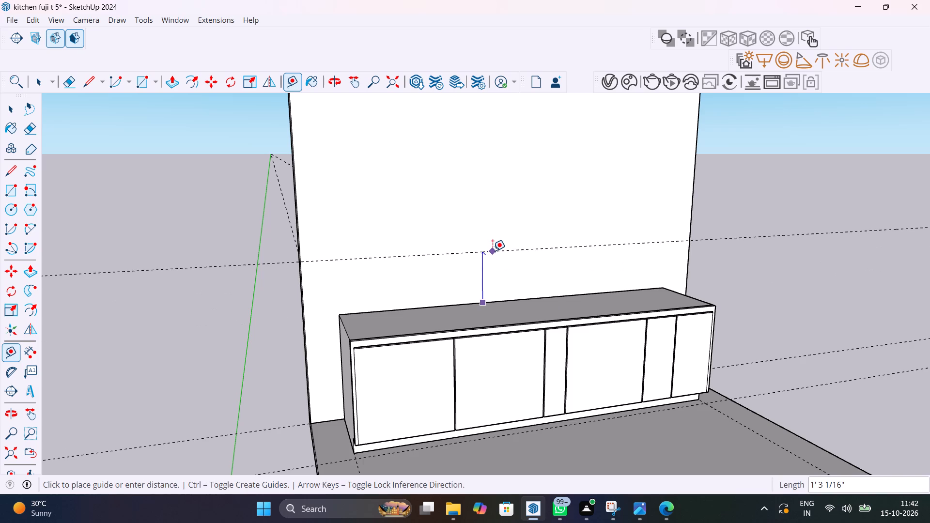
text(2')
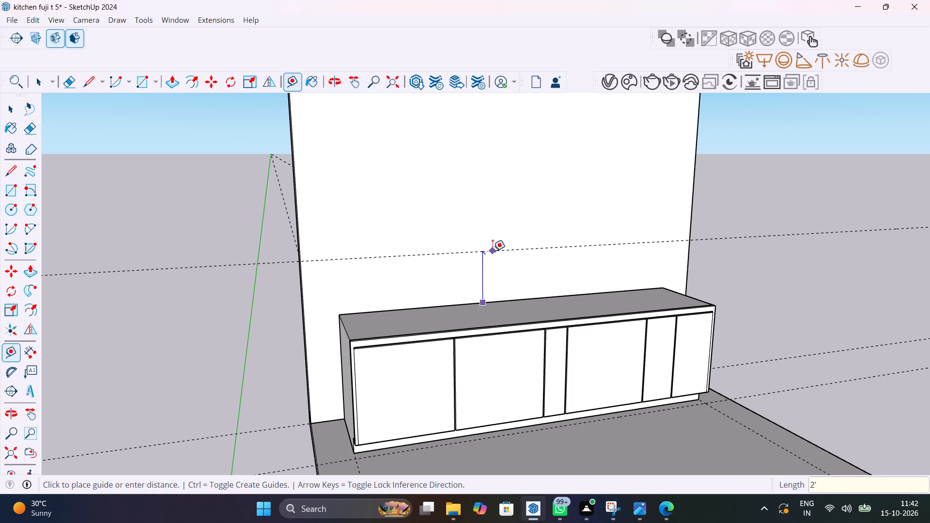
key(Return)
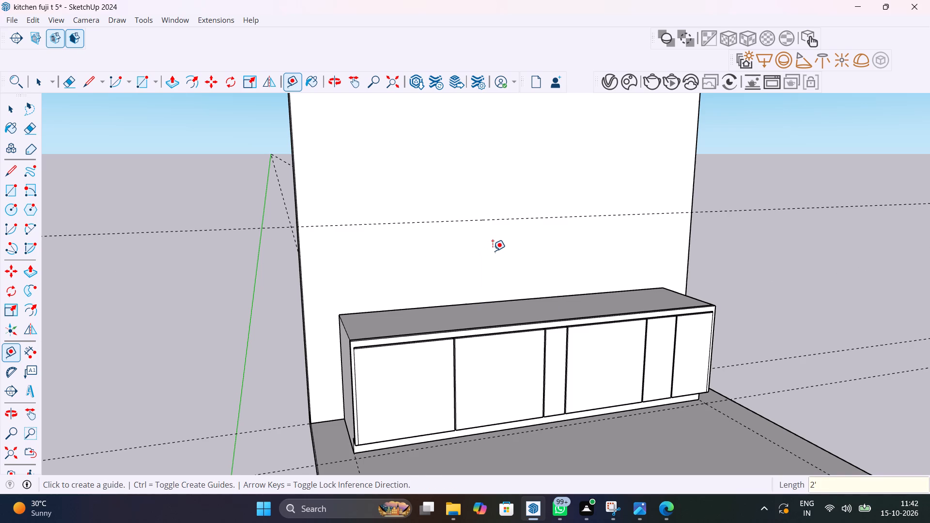
Place a second horizontal guide on the back wall 2' above the first one.
scroll(493, 251, down, 6)
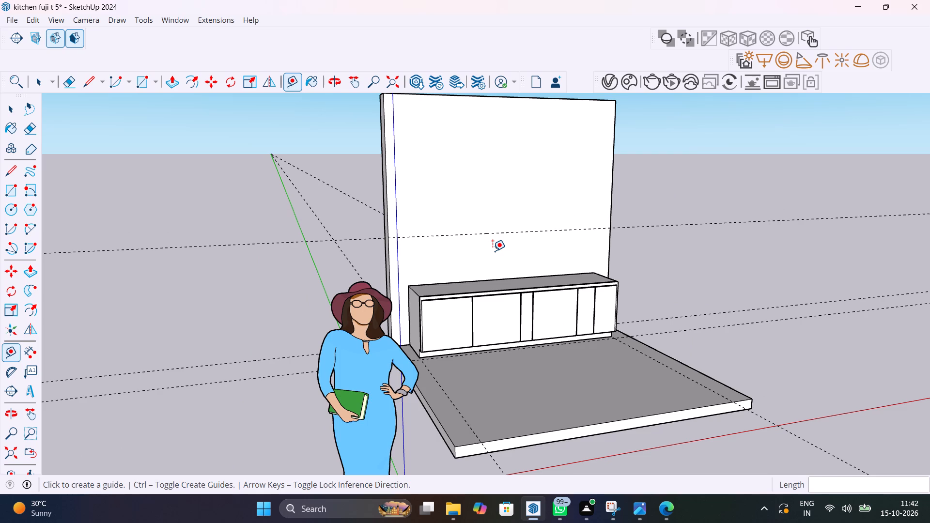
scroll(493, 251, down, 1)
middle_drag(493, 251, 459, 357)
scroll(461, 341, up, 4)
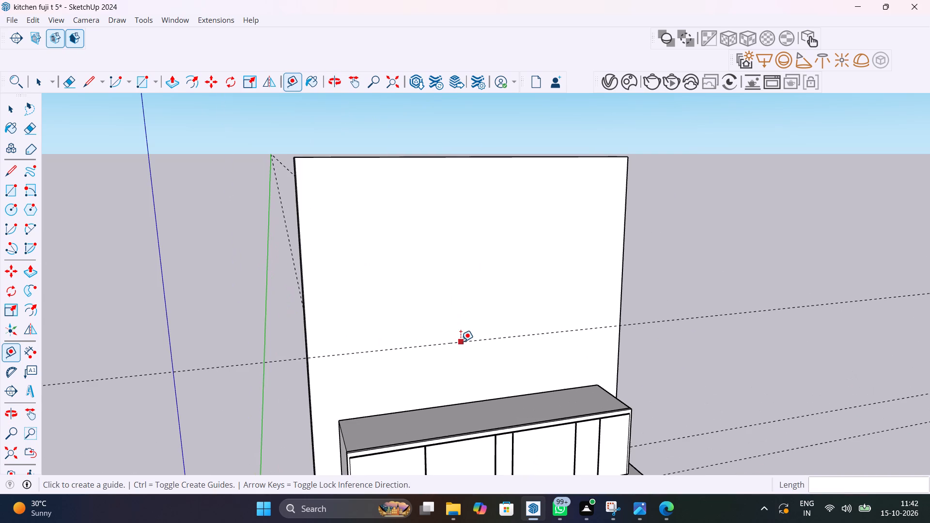
click(461, 341)
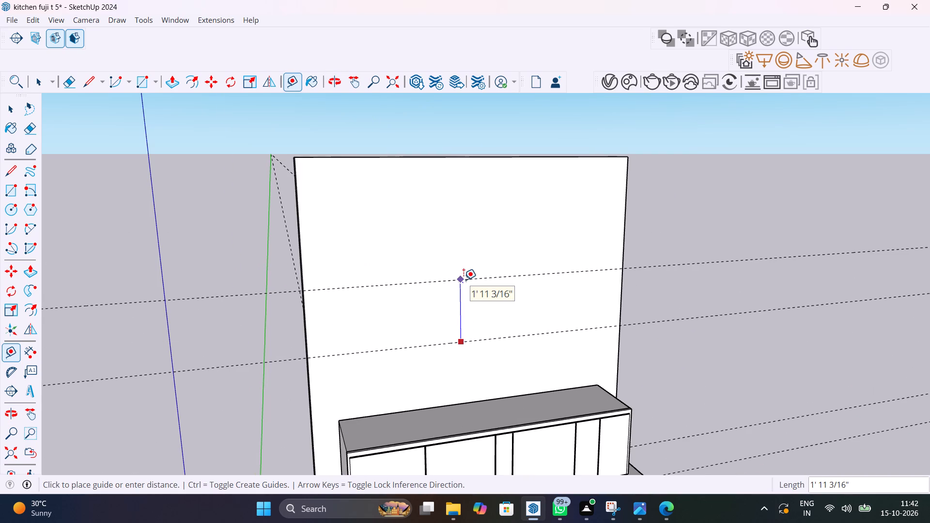
text(2')
key(Return)
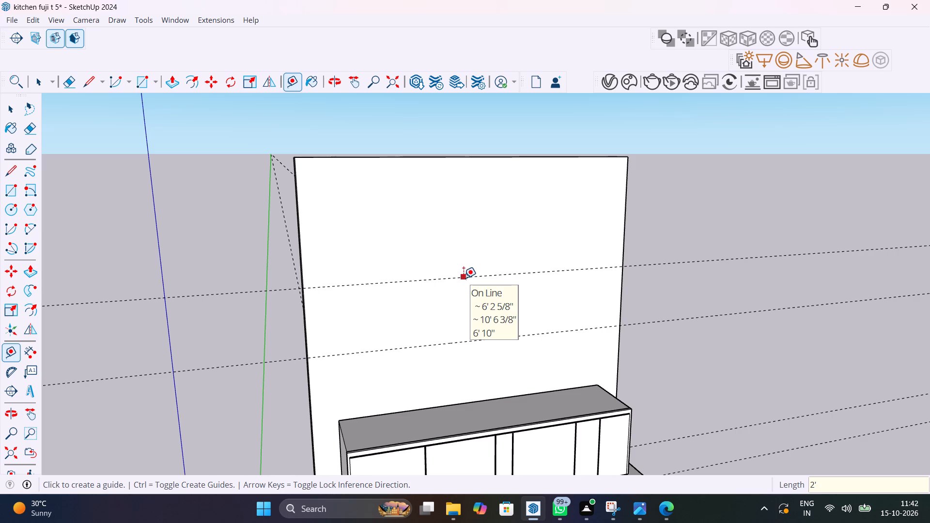
Place a third horizontal guide on the back wall 3' above the second one.
click(464, 278)
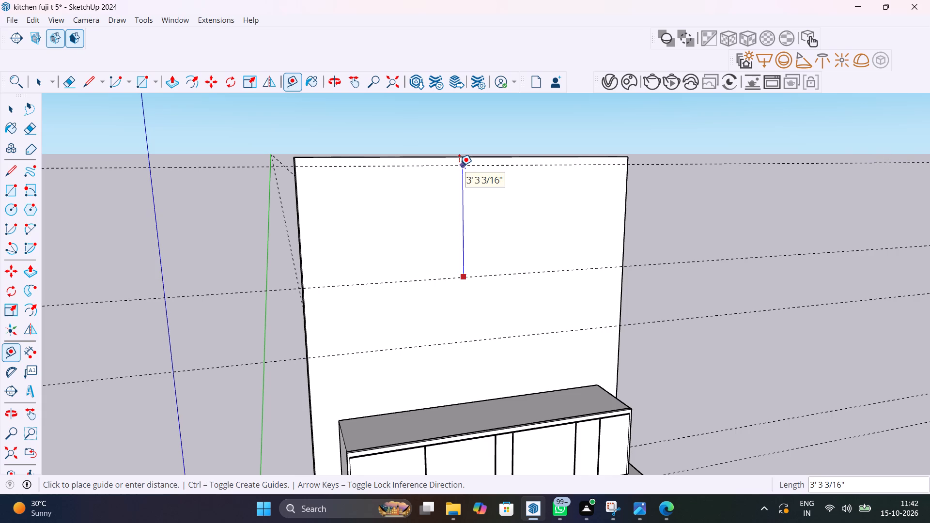
text(3')
key(Return)
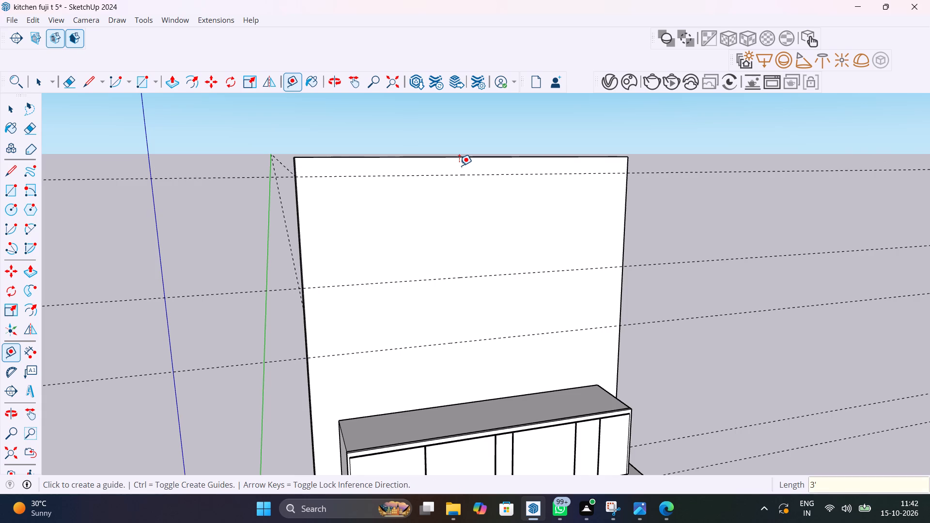
Place a vertical guide 9' 3" from the back wall's right edge, through the cabinet top's rear left corner.
scroll(458, 257, down, 6)
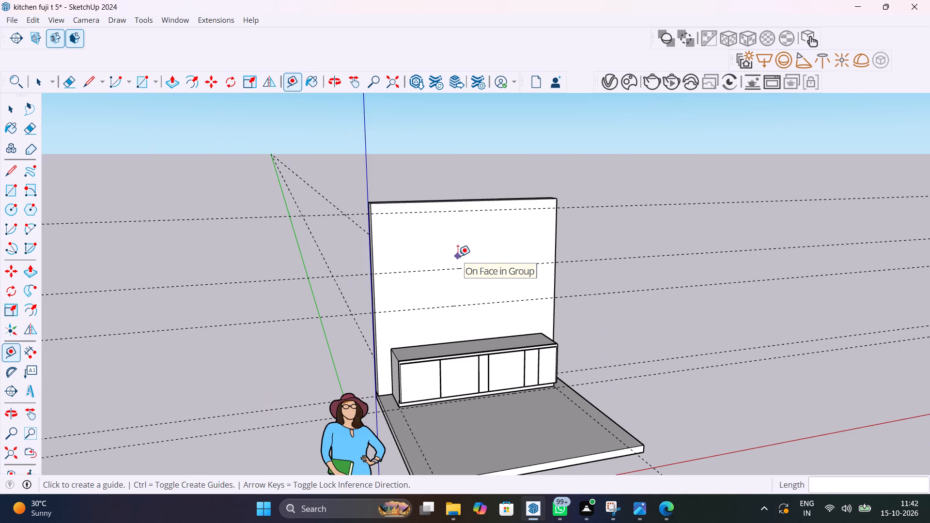
click(554, 282)
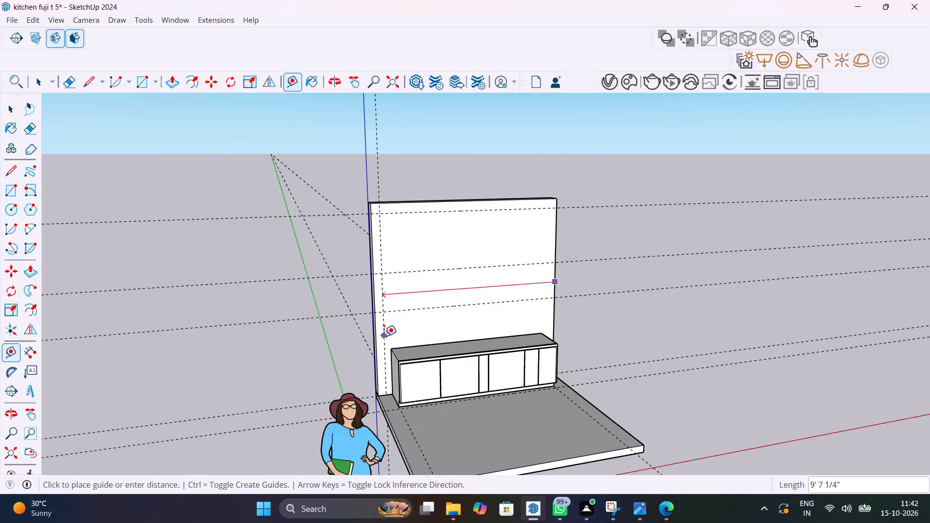
scroll(391, 346, up, 12)
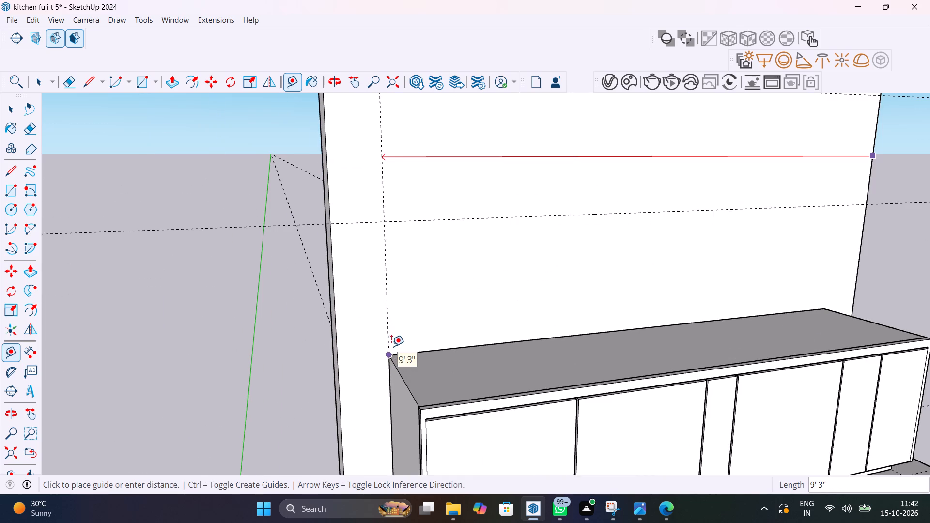
click(387, 356)
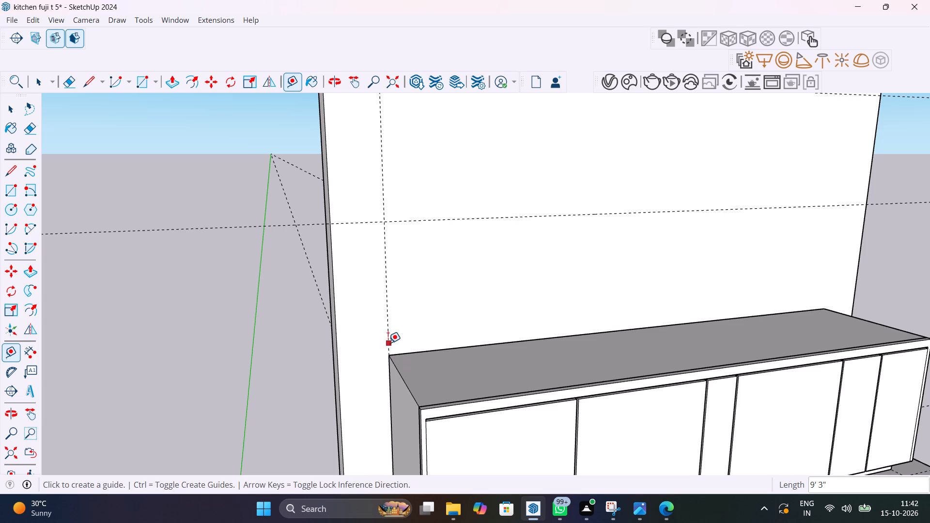
Place another vertical guide 8' 6" from the first, through the cabinet top's rear right corner.
click(388, 339)
scroll(537, 324, down, 5)
middle_drag(540, 323, 312, 352)
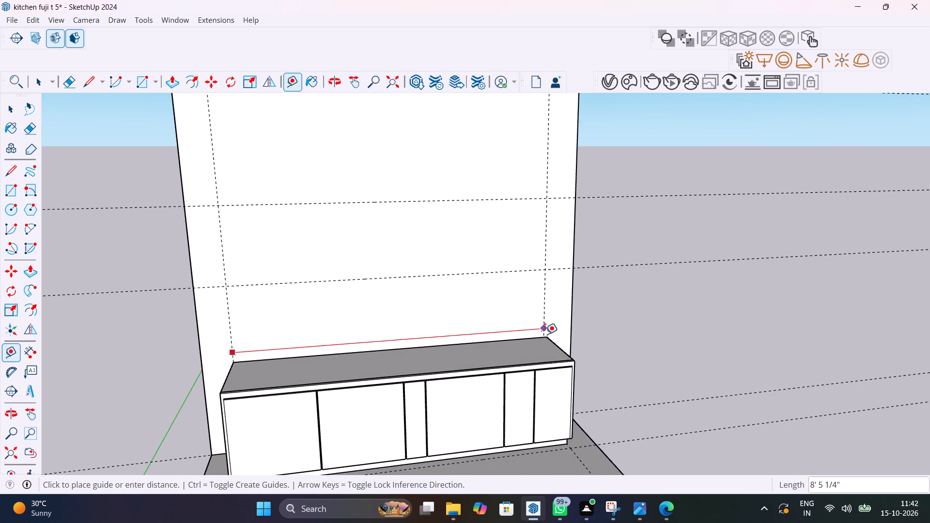
scroll(545, 334, up, 11)
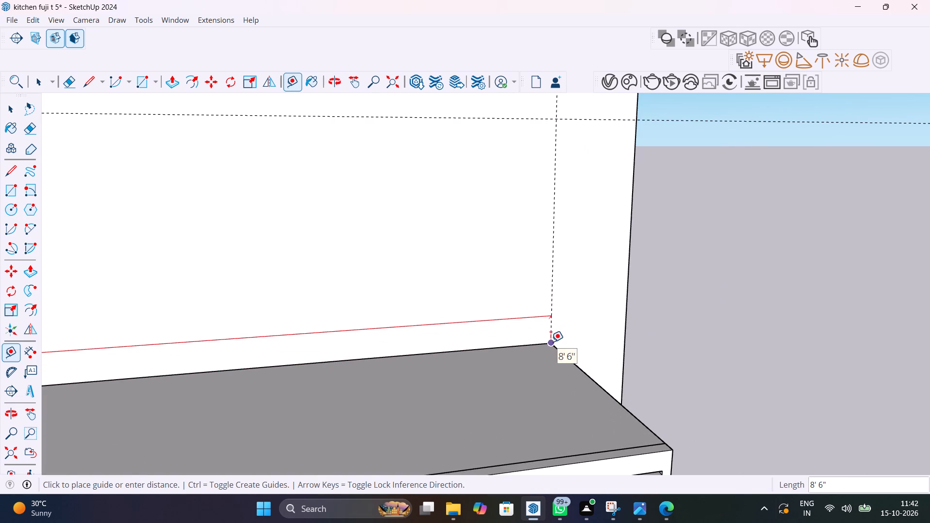
click(551, 342)
scroll(566, 339, down, 20)
scroll(566, 339, down, 4)
key(space)
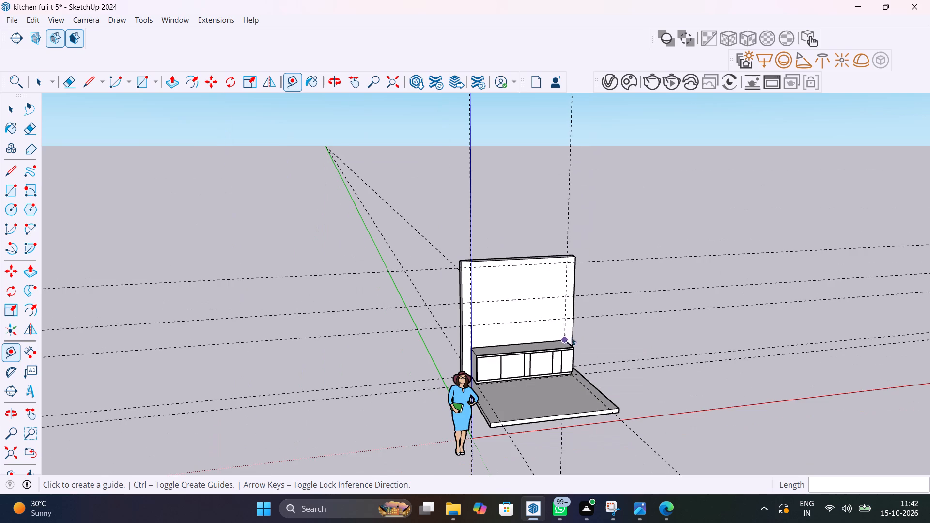
click(628, 320)
Draw an 8' 6" by 2' rectangle on the back wall between the two vertical guides and the lower two horizontal guides.
scroll(633, 331, up, 6)
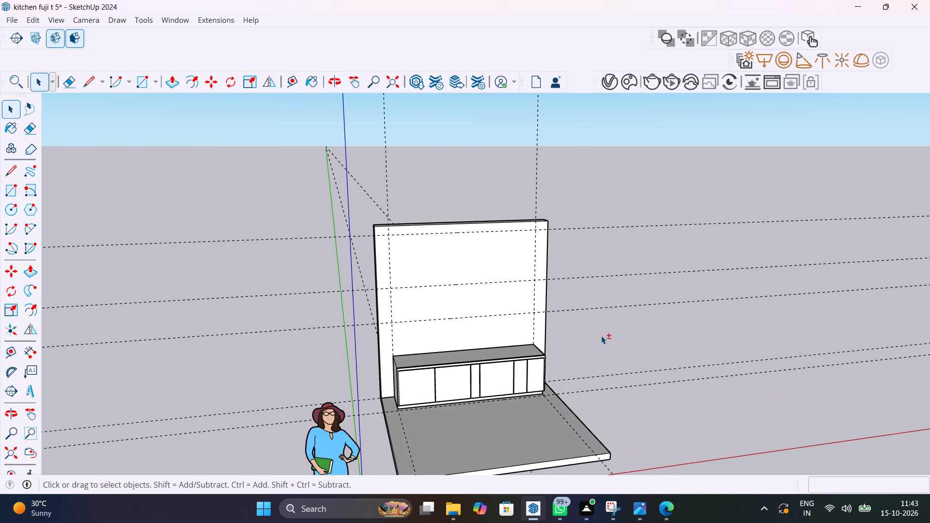
shift+middle_drag(577, 330, 533, 308)
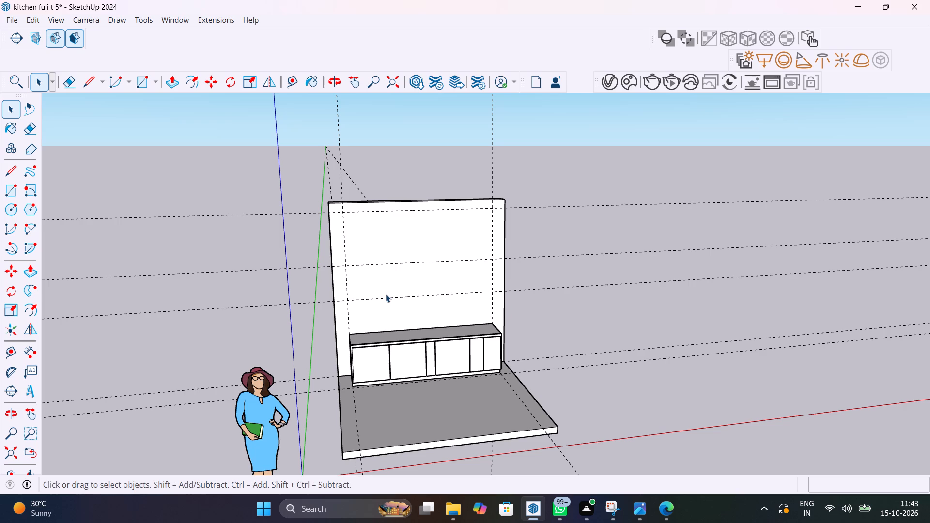
middle_drag(394, 294, 433, 305)
scroll(367, 272, up, 2)
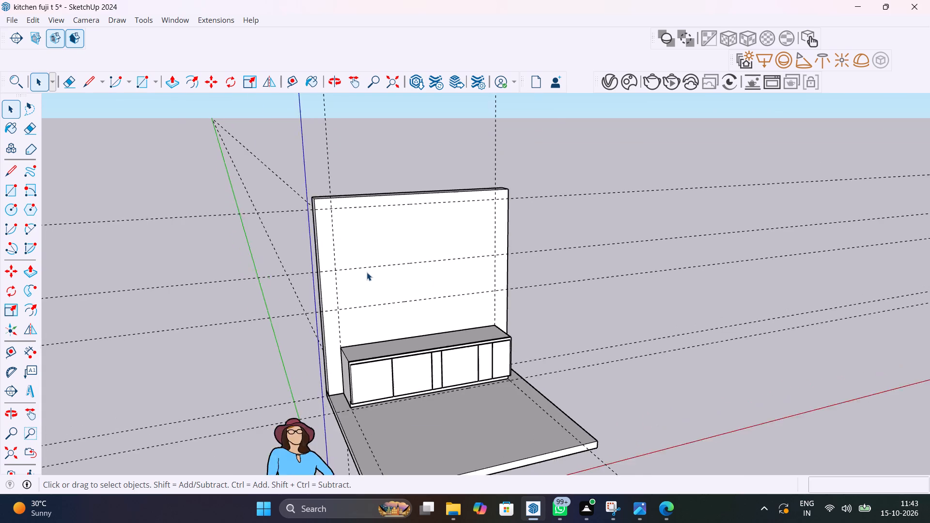
scroll(367, 272, up, 7)
key(r)
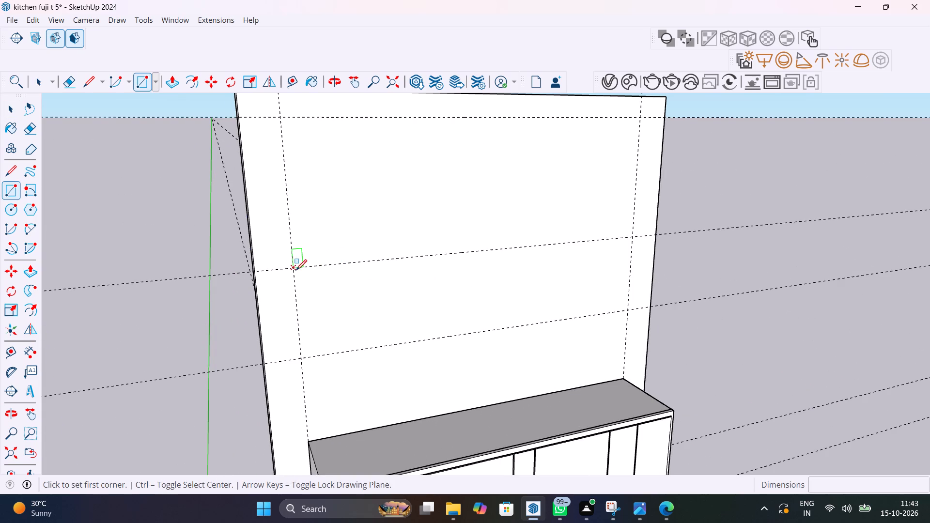
click(296, 270)
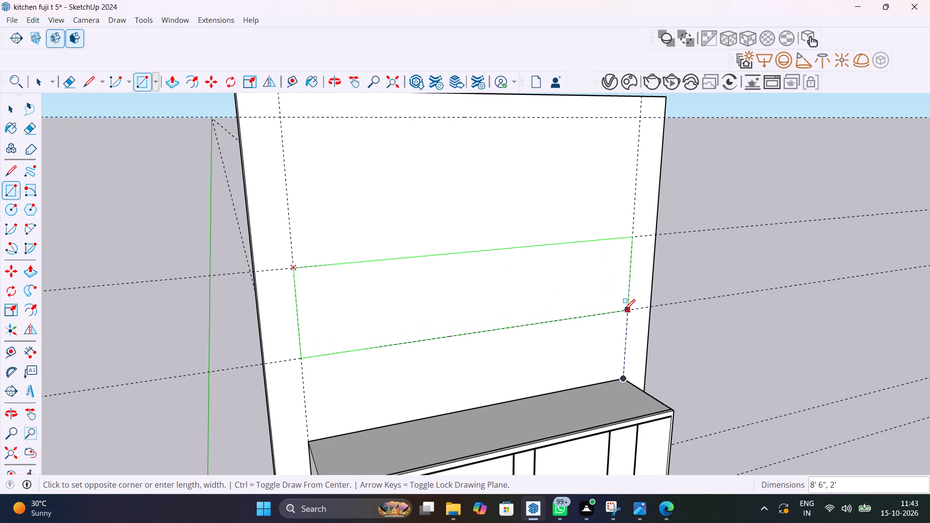
click(625, 310)
Push/Pull the new rectangular face on the back wall.
key(p)
click(553, 290)
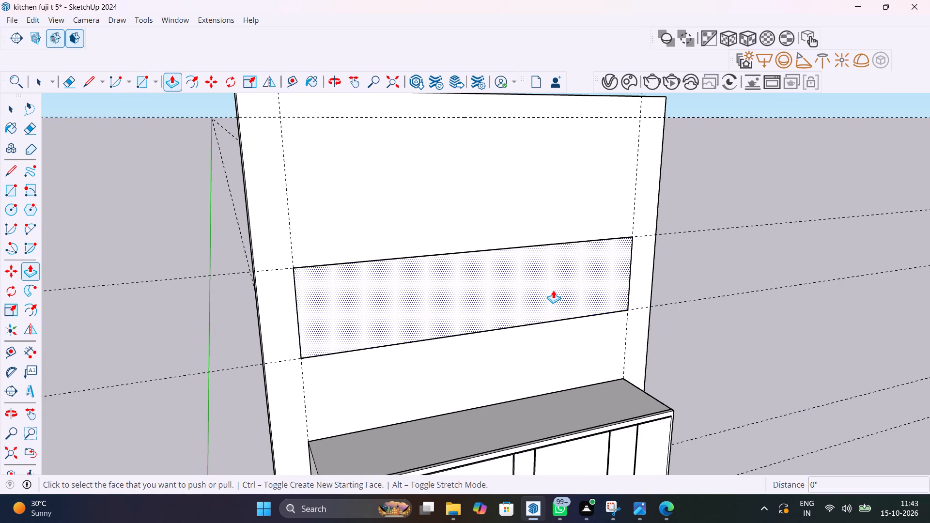
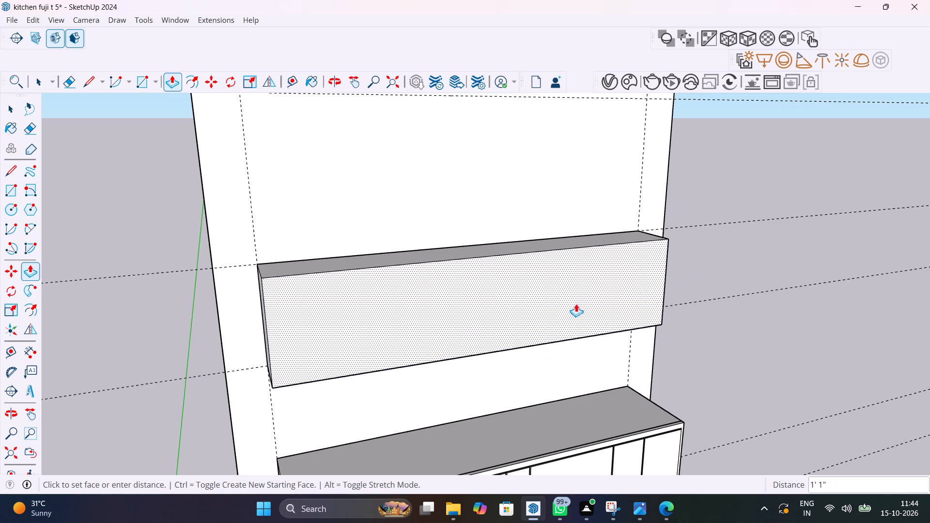
Set the extrusion depth of the rectangle on the back wall to 1' 6" to form the wall cabinet box.
shift+middle_drag(580, 304, 722, 215)
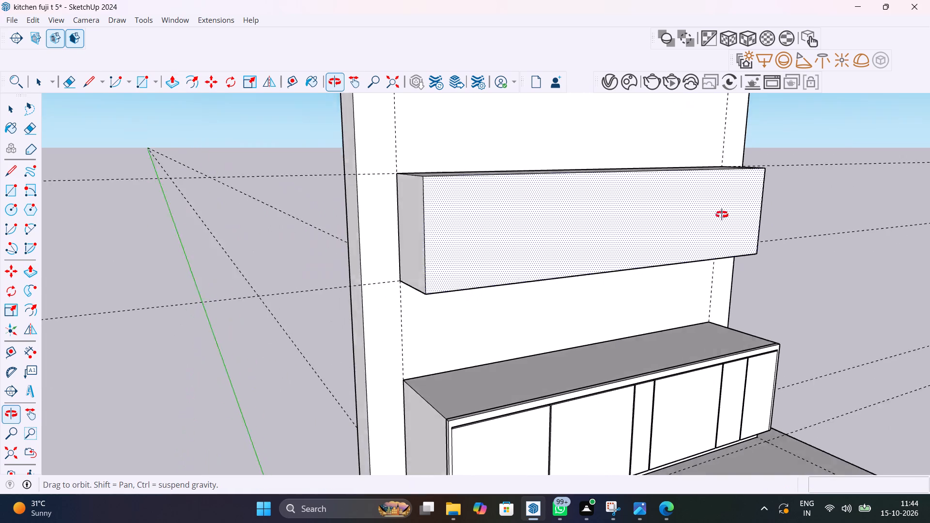
shift+middle_drag(722, 215, 826, 246)
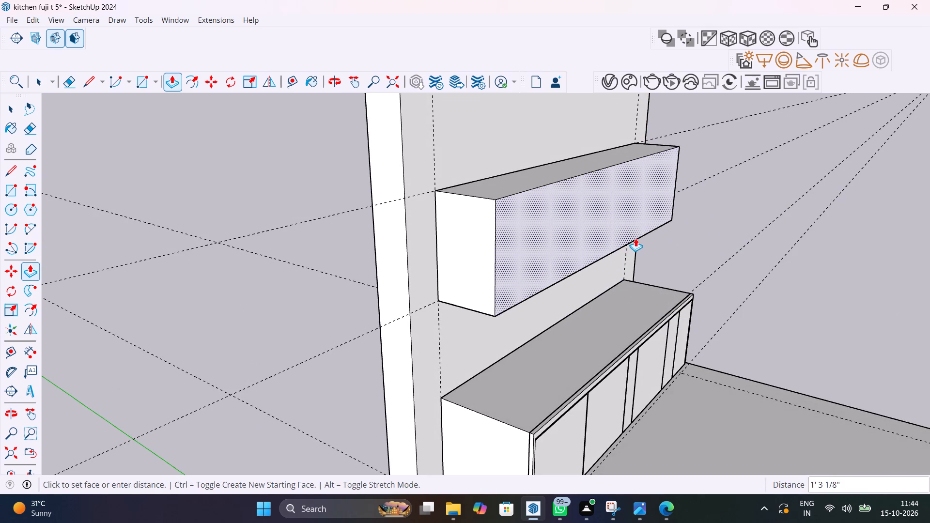
middle_drag(638, 238, 559, 229)
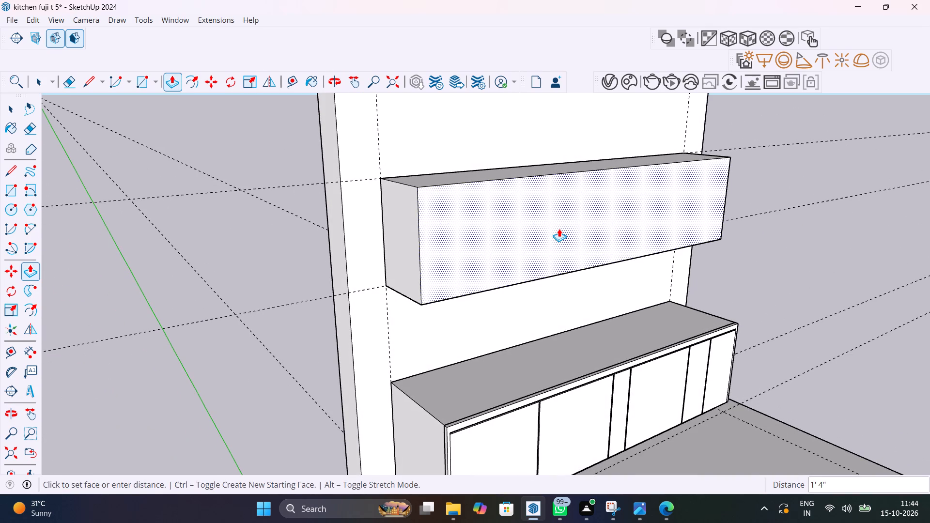
text(1'6")
key(Return)
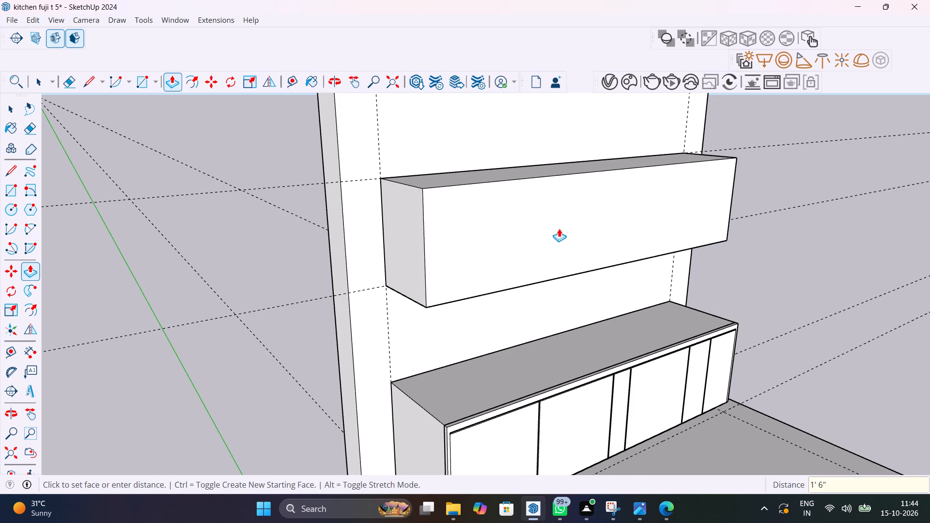
Select all connected geometry of the wall cabinet box and make it a group.
scroll(559, 231, down, 8)
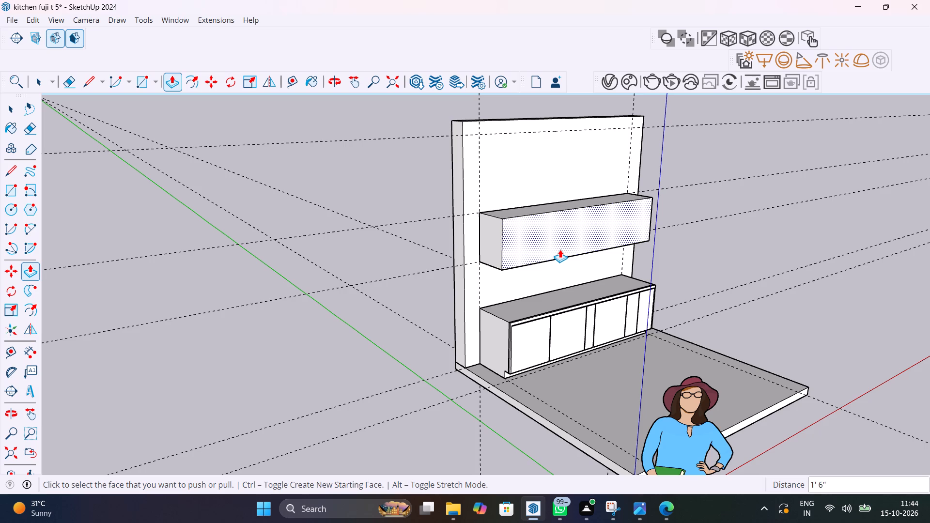
middle_drag(590, 290, 518, 263)
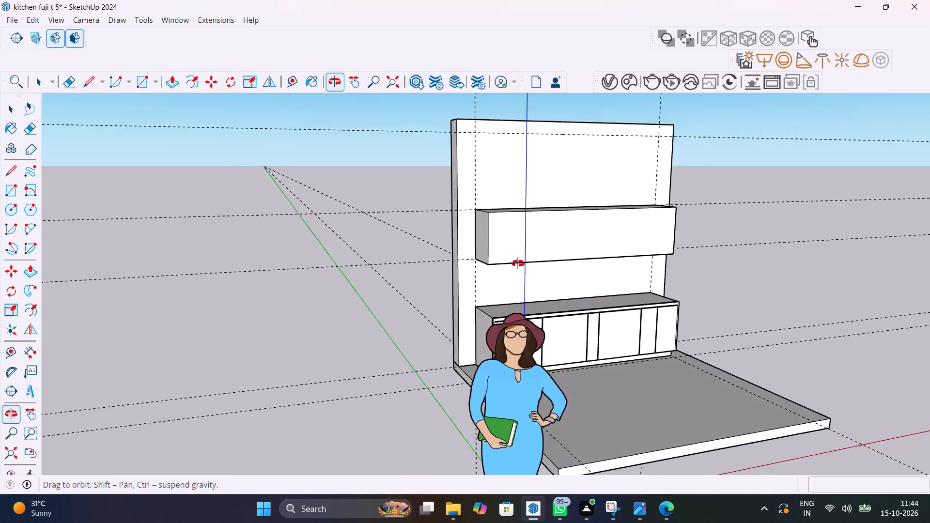
middle_drag(518, 263, 550, 284)
scroll(530, 241, up, 8)
middle_drag(534, 242, 619, 261)
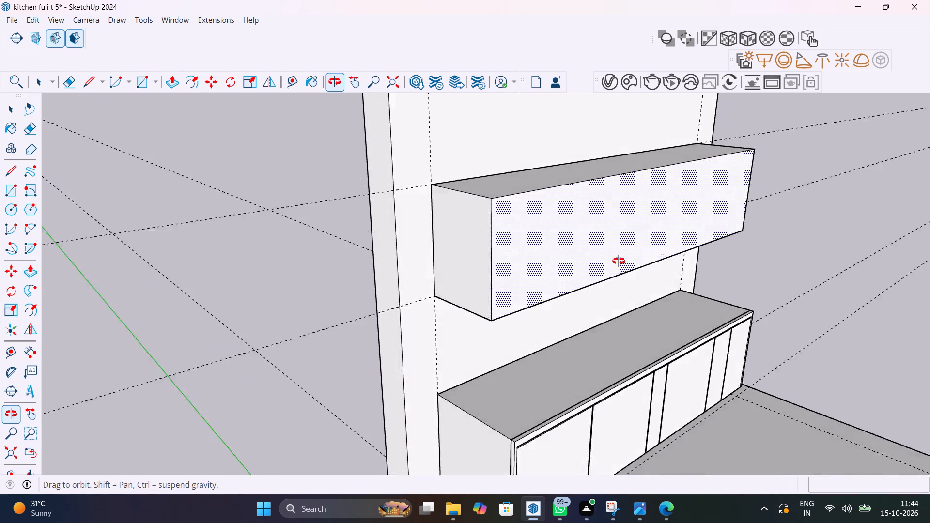
middle_drag(619, 261, 641, 263)
click(556, 246)
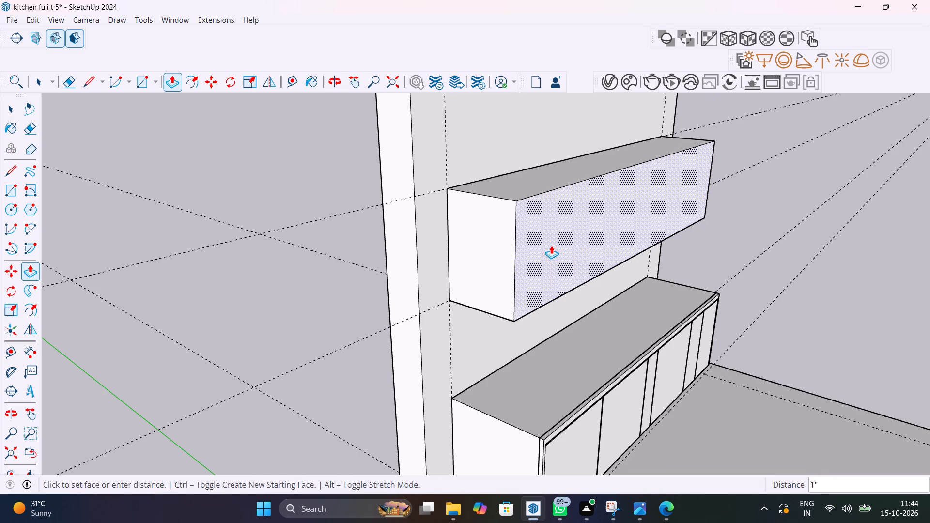
click(551, 246)
key(space)
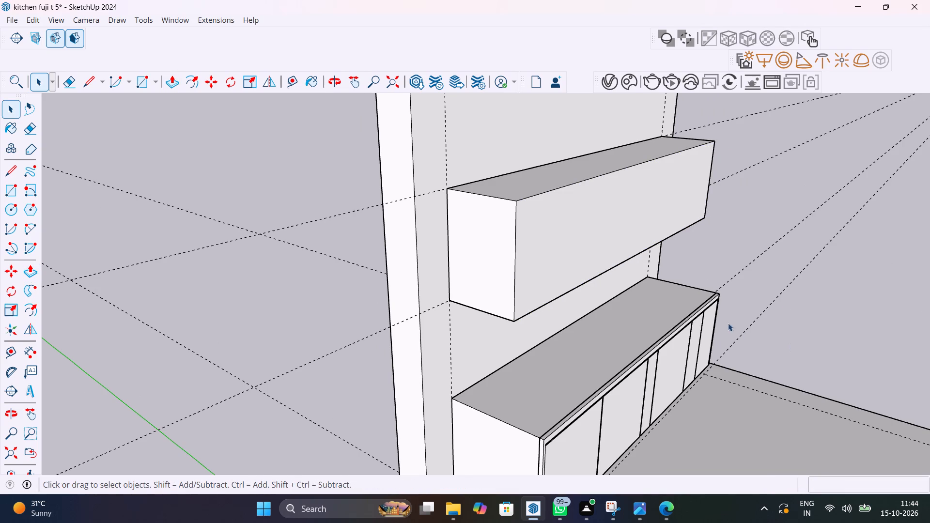
triple_click(585, 248)
click(585, 248)
right_click(585, 248)
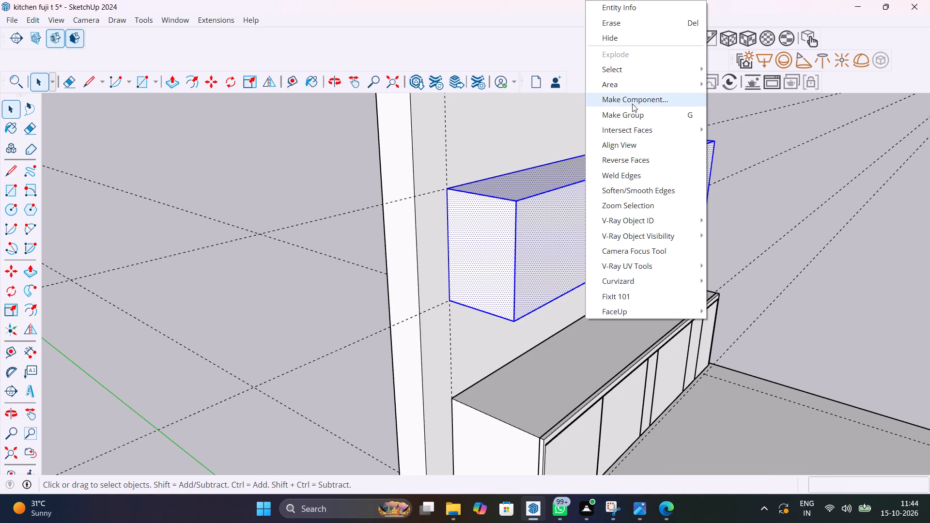
click(641, 121)
click(837, 283)
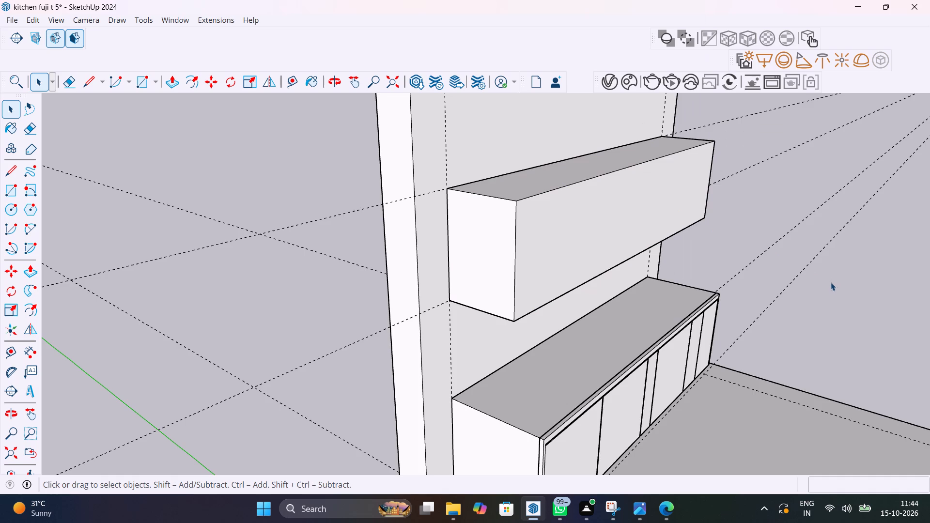
Examine the wall cabinet box above the base units from several angles.
shift+middle_drag(829, 283, 692, 270)
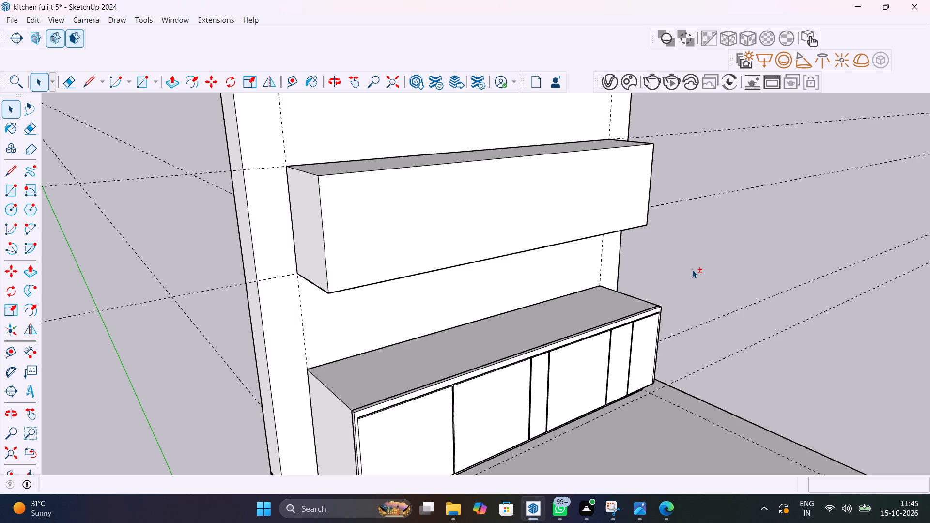
scroll(692, 270, down, 5)
middle_drag(649, 252, 550, 250)
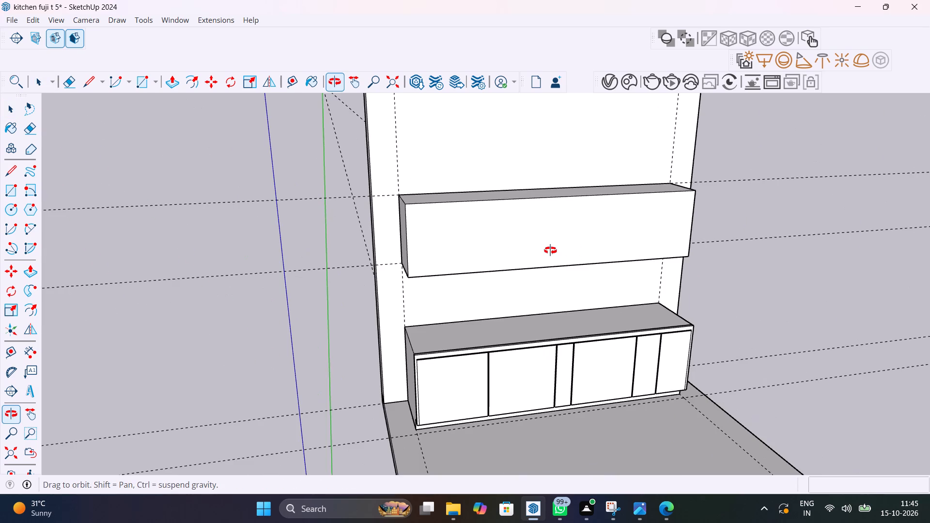
middle_drag(550, 250, 457, 230)
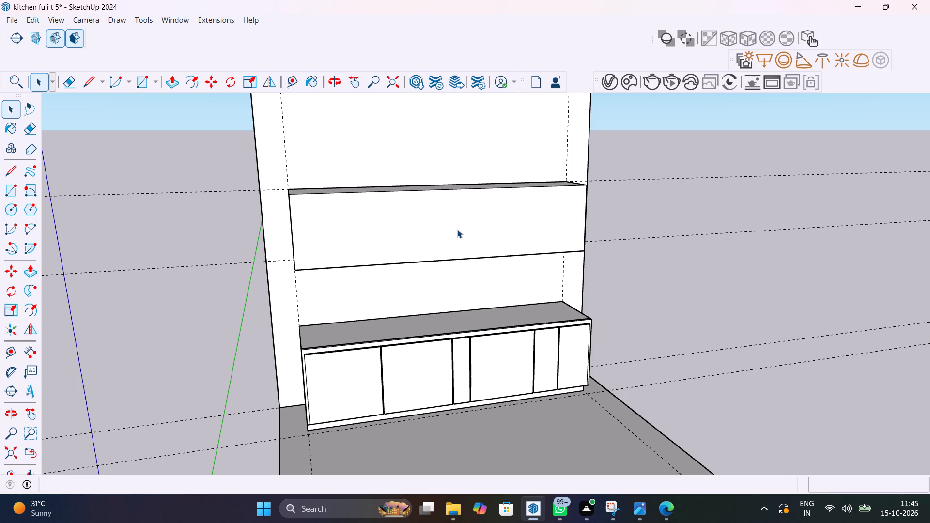
middle_drag(446, 232, 409, 219)
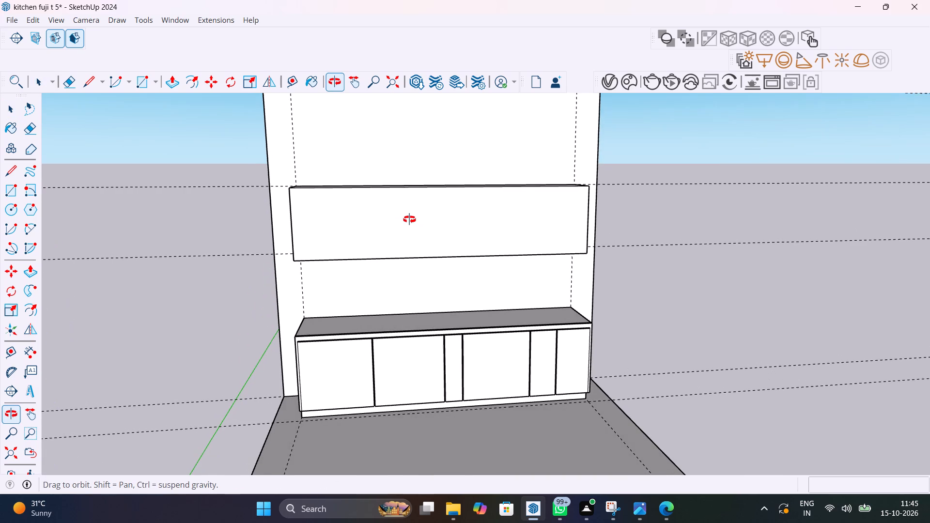
middle_drag(409, 219, 410, 219)
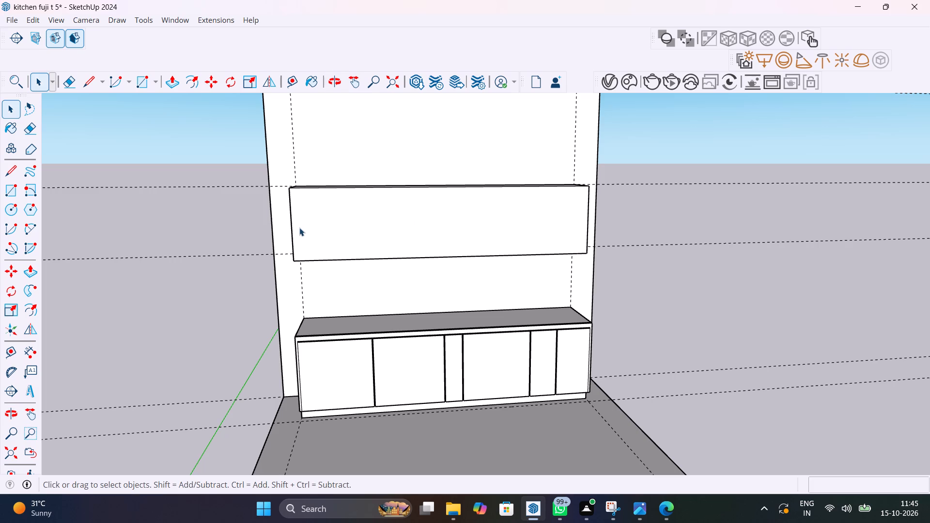
middle_drag(299, 228, 407, 236)
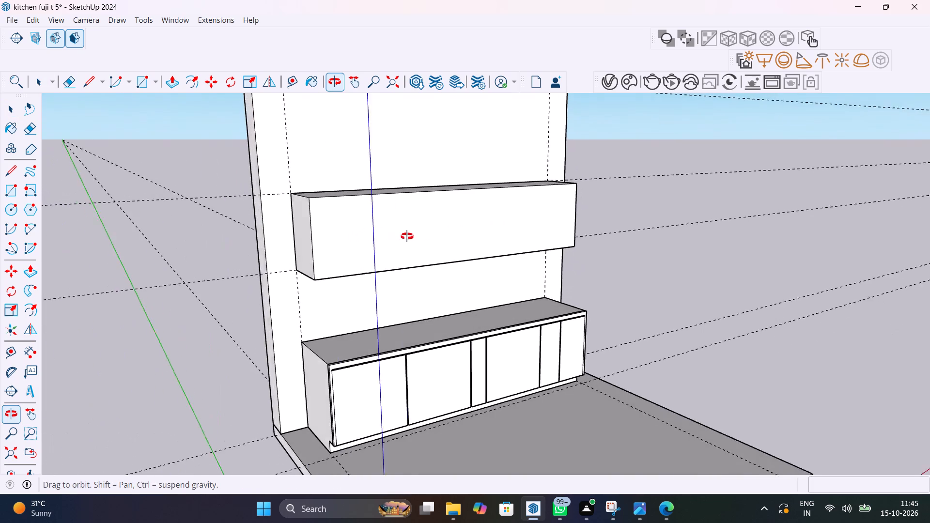
middle_drag(407, 236, 418, 258)
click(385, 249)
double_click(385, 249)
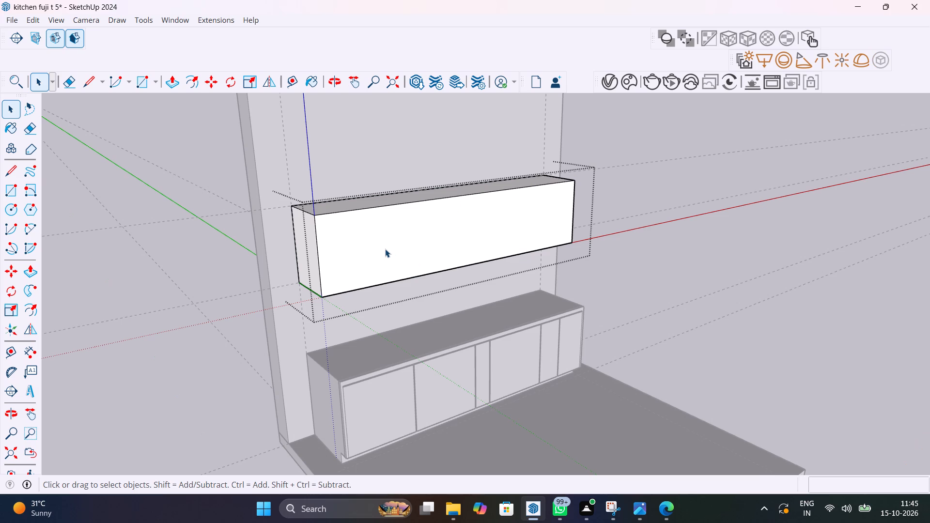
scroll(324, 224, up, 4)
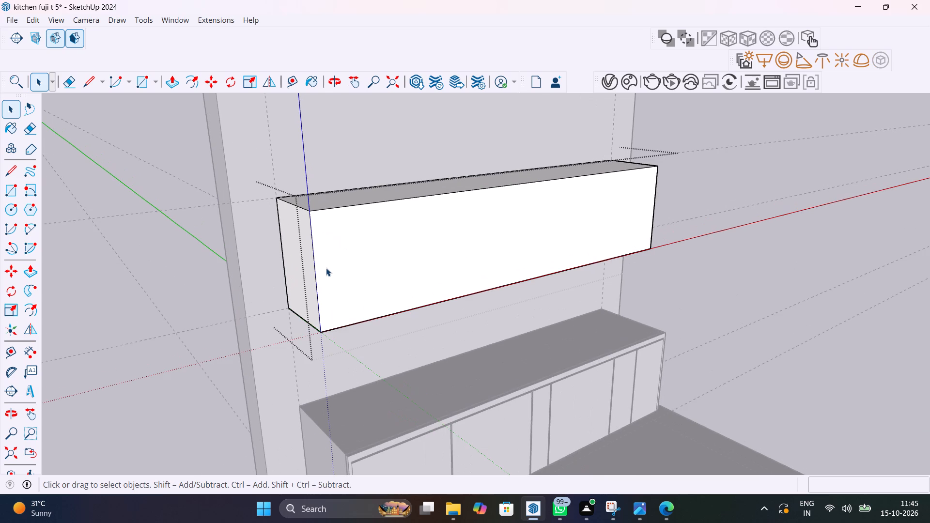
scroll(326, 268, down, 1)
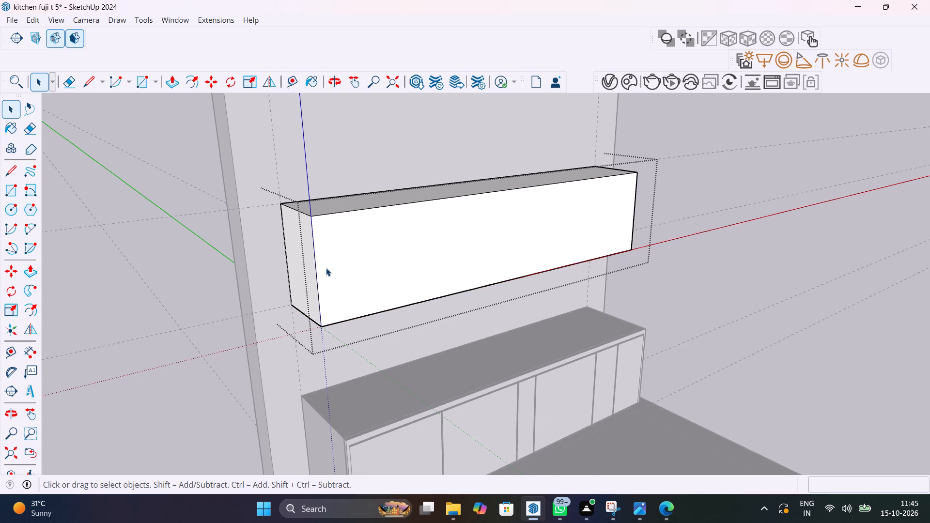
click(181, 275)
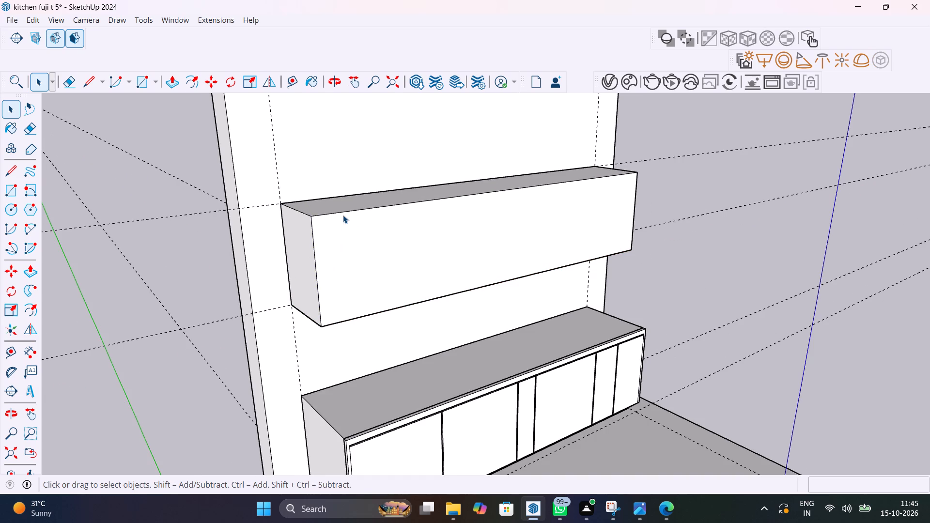
Build a front panel on the wall cabinet by drawing an 8' 6" by 2' rectangle over its front face and extruding it 1".
key(r)
click(310, 215)
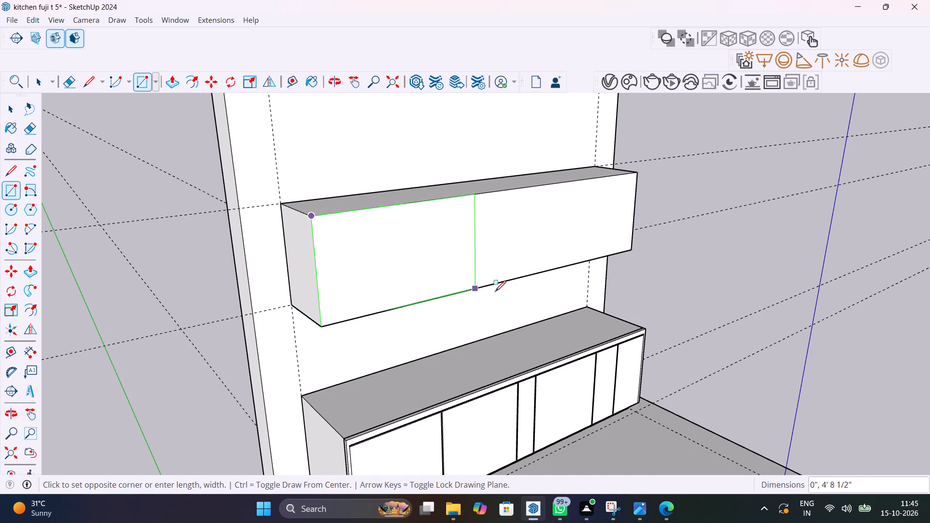
click(630, 251)
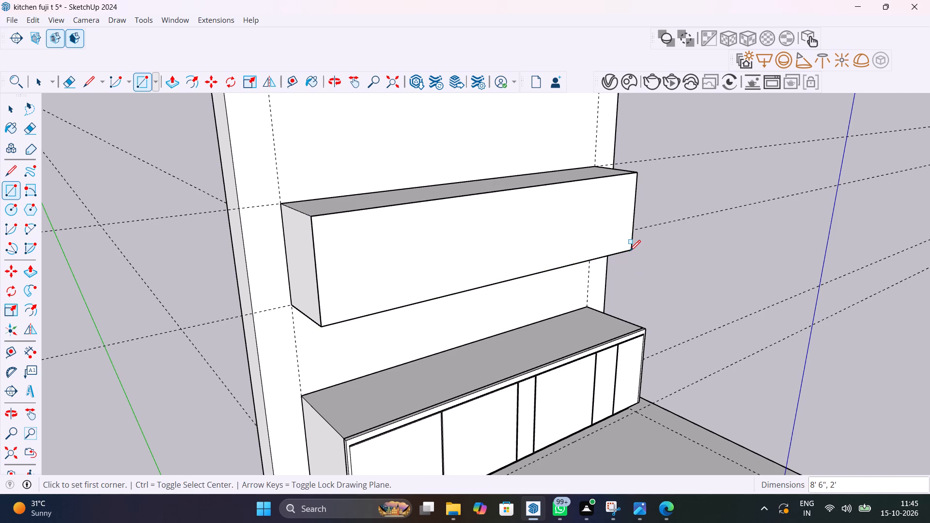
key(p)
click(398, 253)
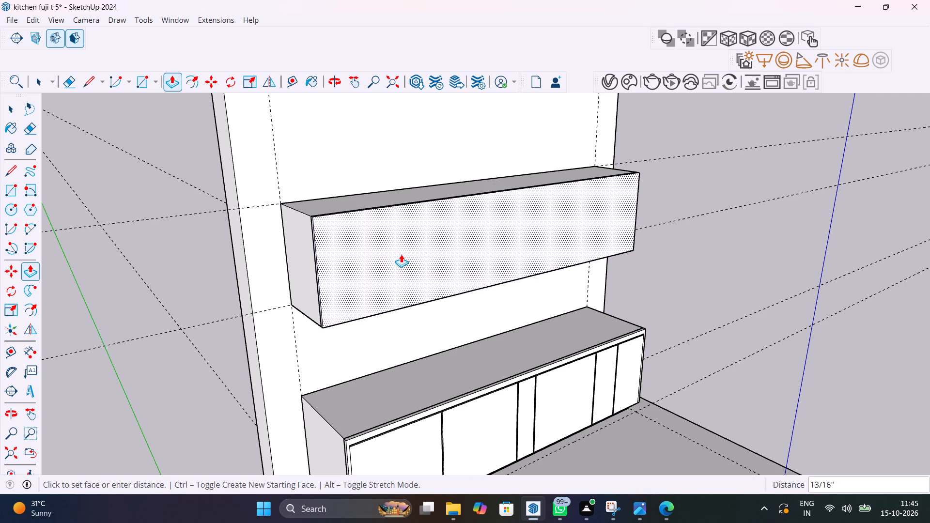
text(1")
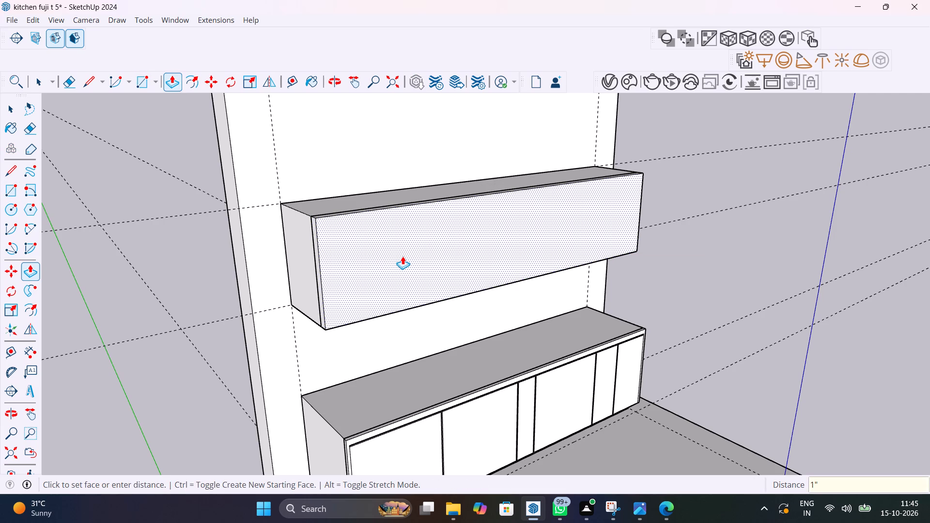
key(Return)
key(space)
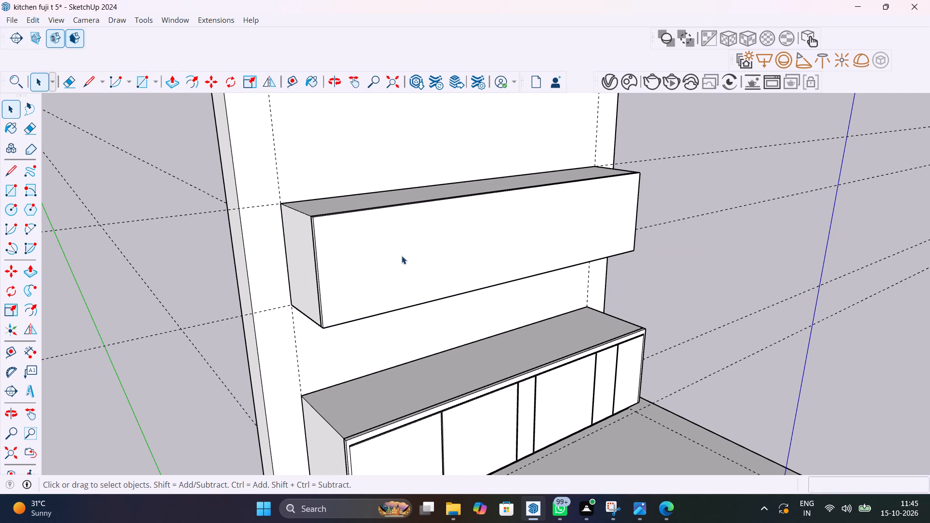
Select all of the wall cabinet's front panel and make it a group separate from the cabinet box.
scroll(354, 256, up, 6)
middle_drag(342, 258, 403, 293)
triple_click(397, 293)
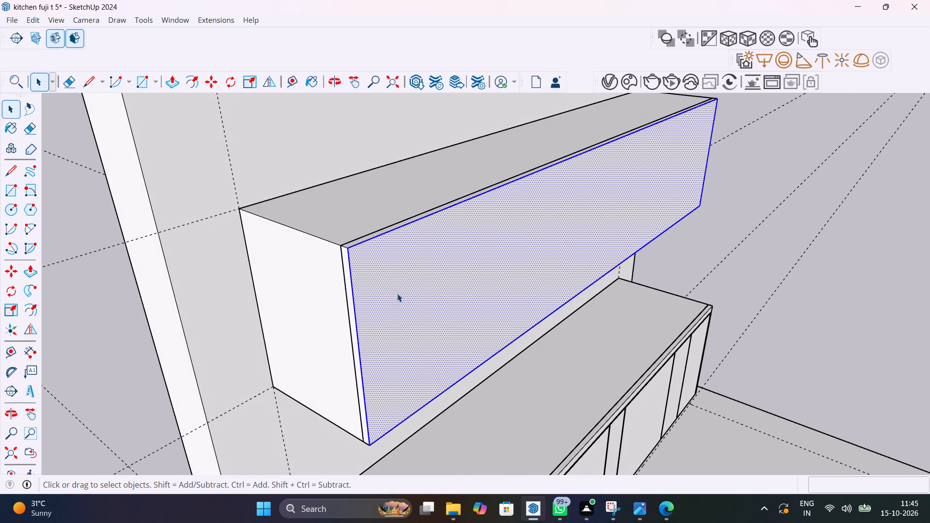
right_click(397, 293)
click(421, 118)
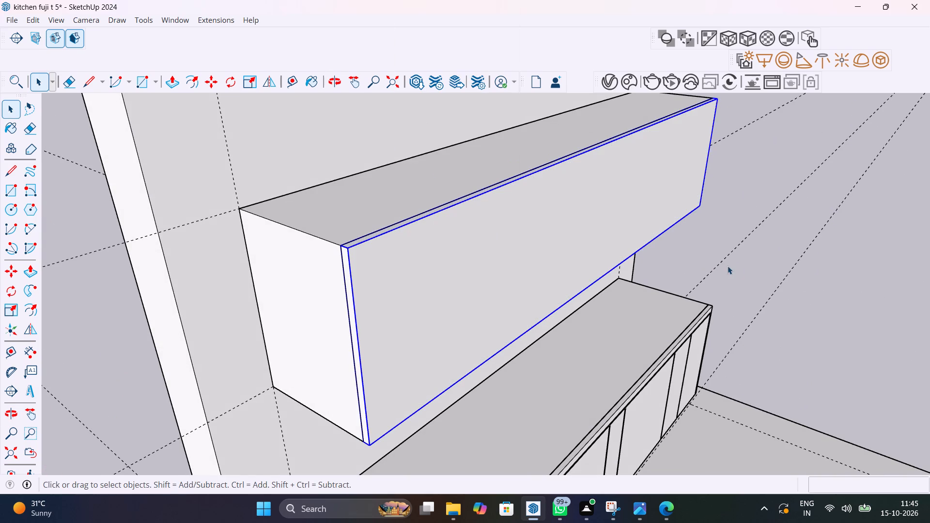
click(822, 290)
Open the wall cabinet's front panel group for editing.
middle_drag(676, 323, 567, 319)
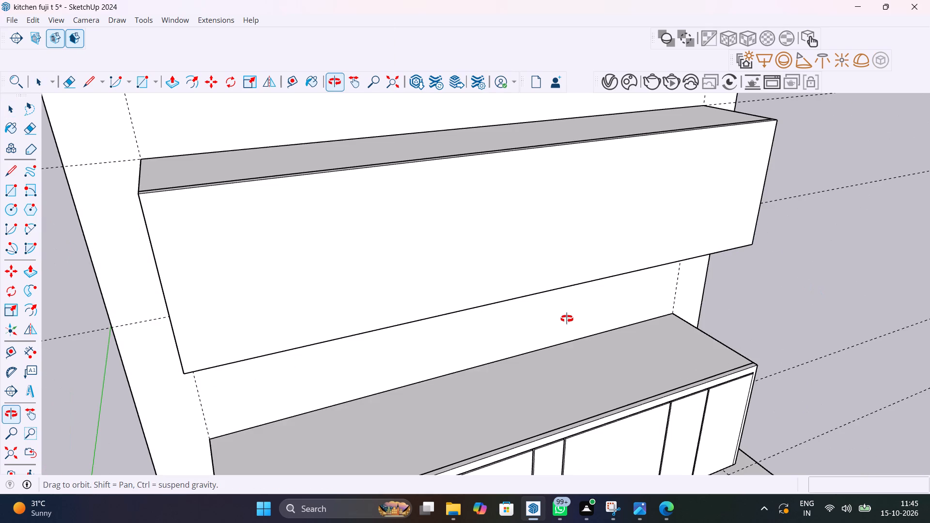
middle_drag(567, 319, 665, 321)
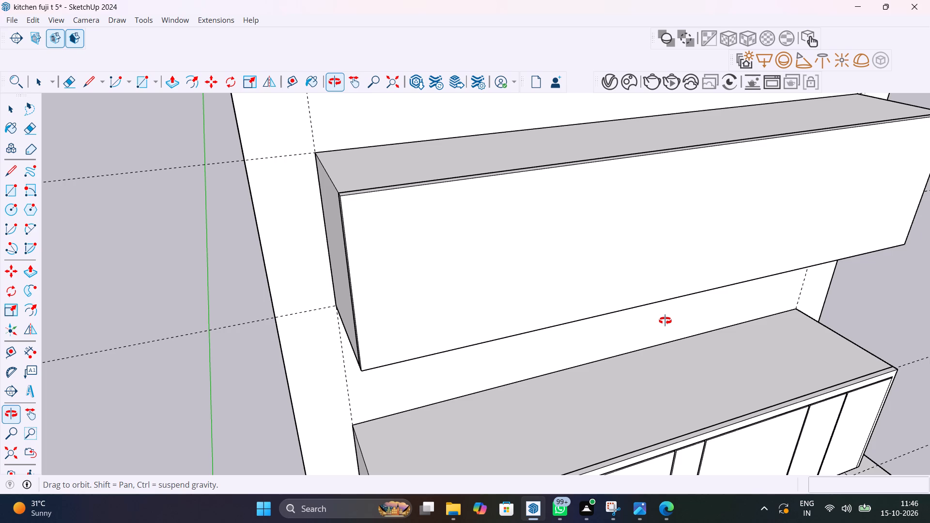
middle_drag(665, 321, 674, 321)
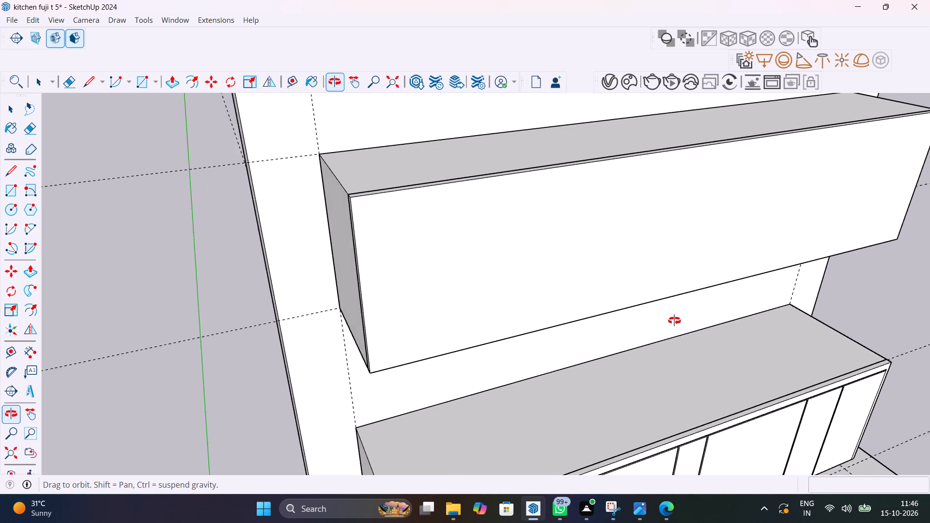
middle_drag(674, 321, 722, 319)
double_click(496, 283)
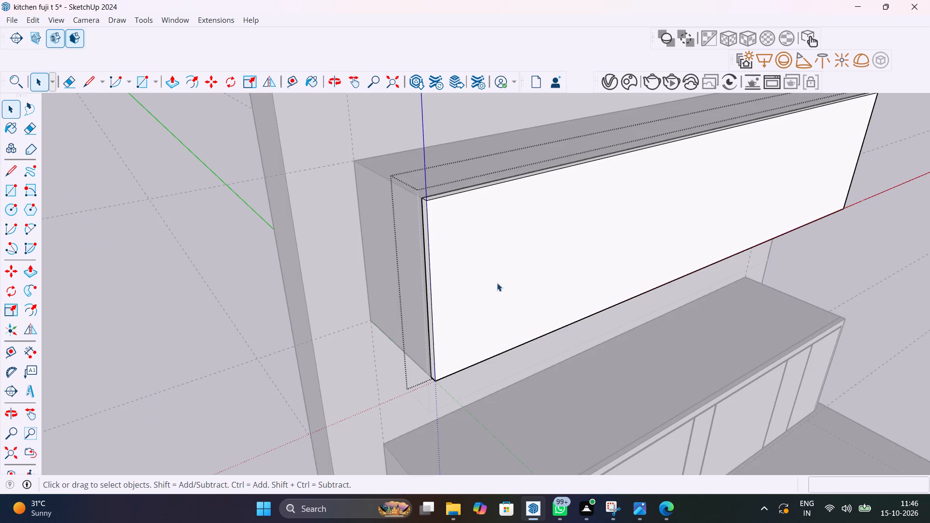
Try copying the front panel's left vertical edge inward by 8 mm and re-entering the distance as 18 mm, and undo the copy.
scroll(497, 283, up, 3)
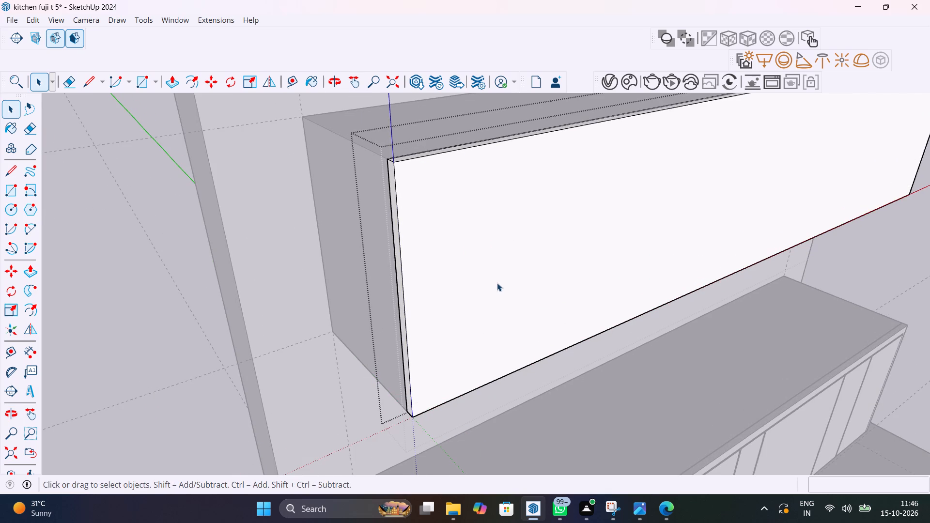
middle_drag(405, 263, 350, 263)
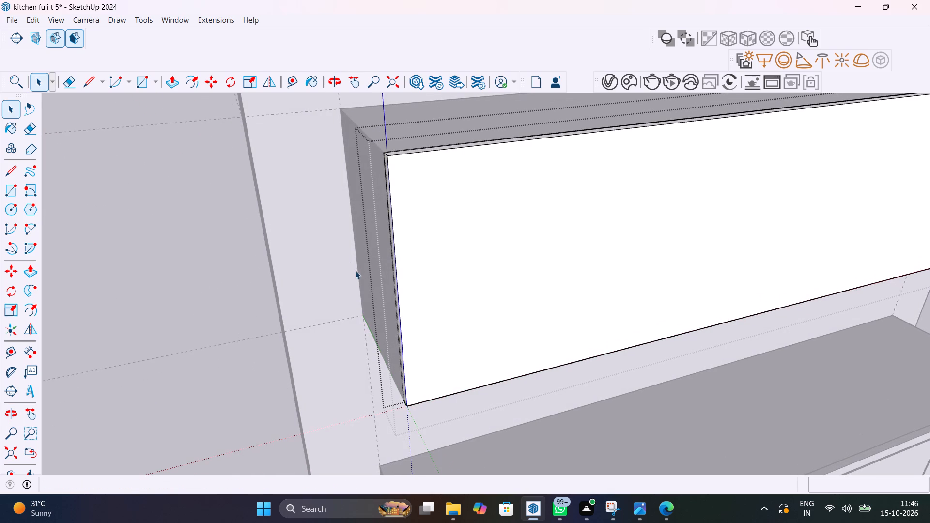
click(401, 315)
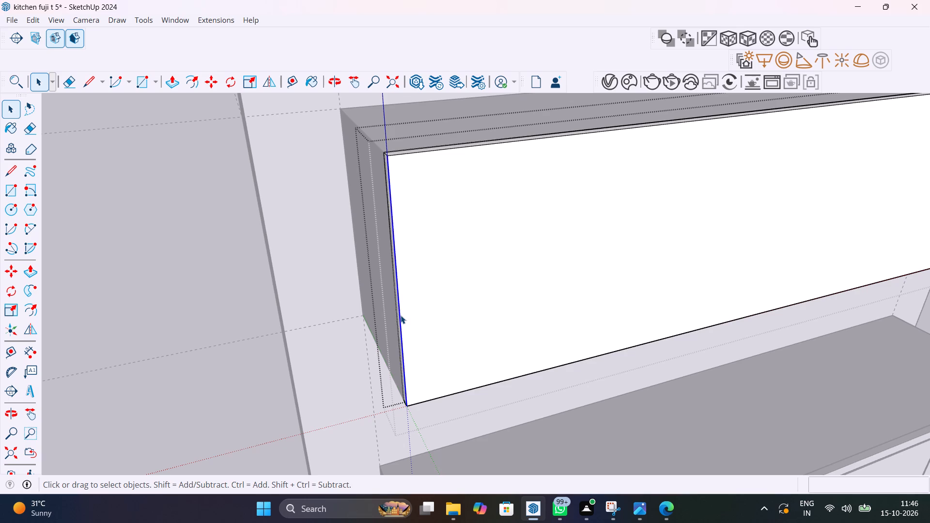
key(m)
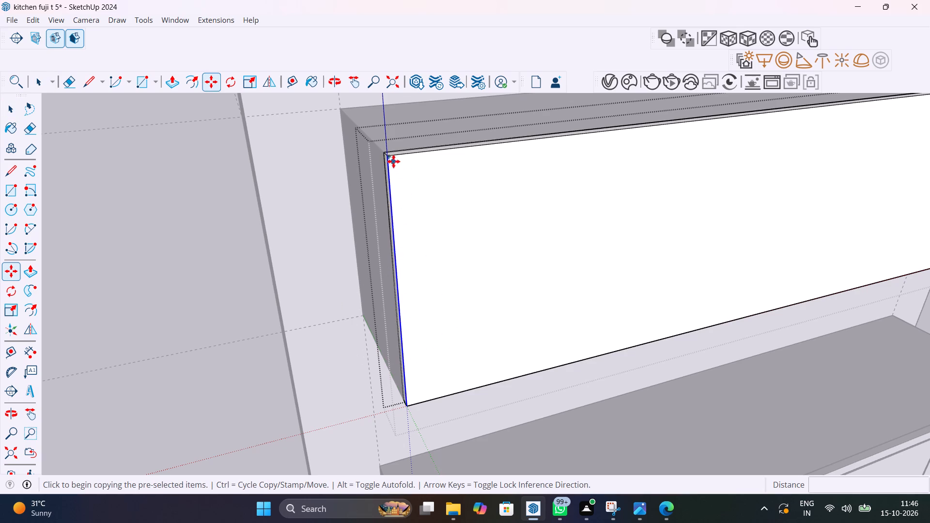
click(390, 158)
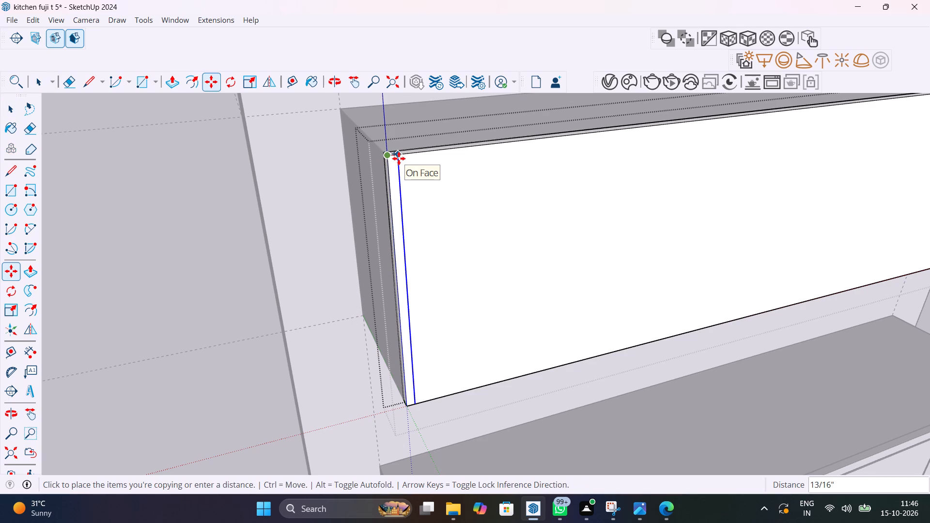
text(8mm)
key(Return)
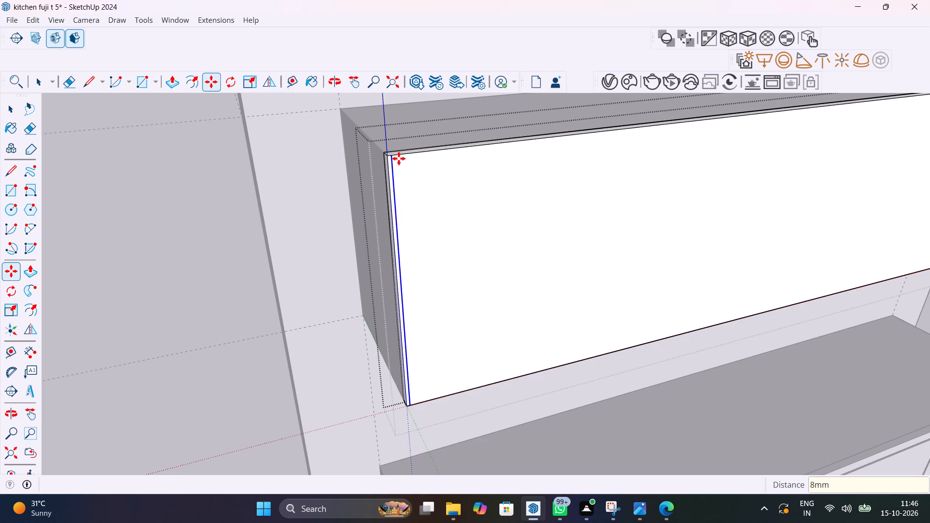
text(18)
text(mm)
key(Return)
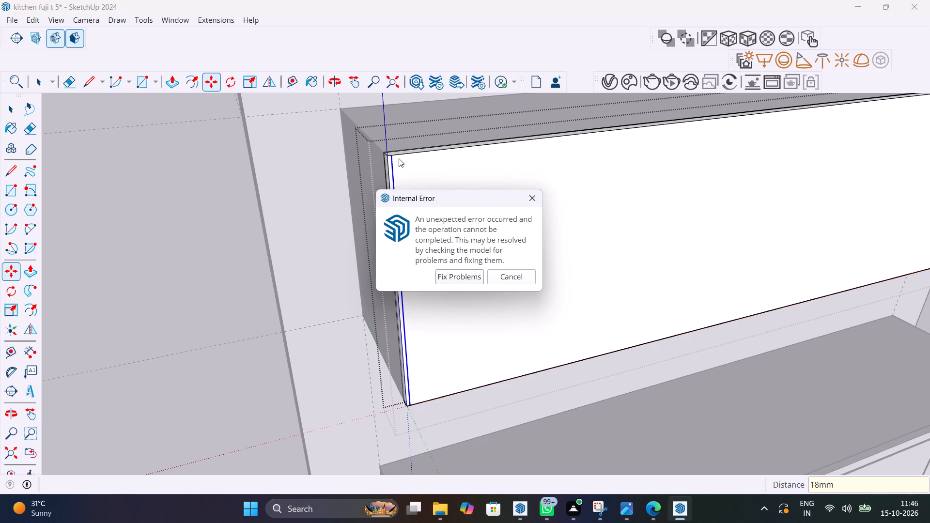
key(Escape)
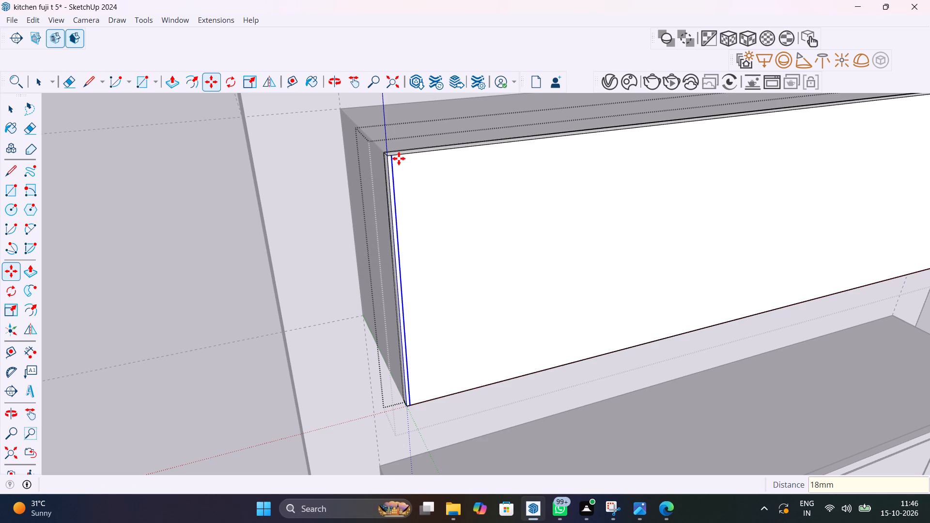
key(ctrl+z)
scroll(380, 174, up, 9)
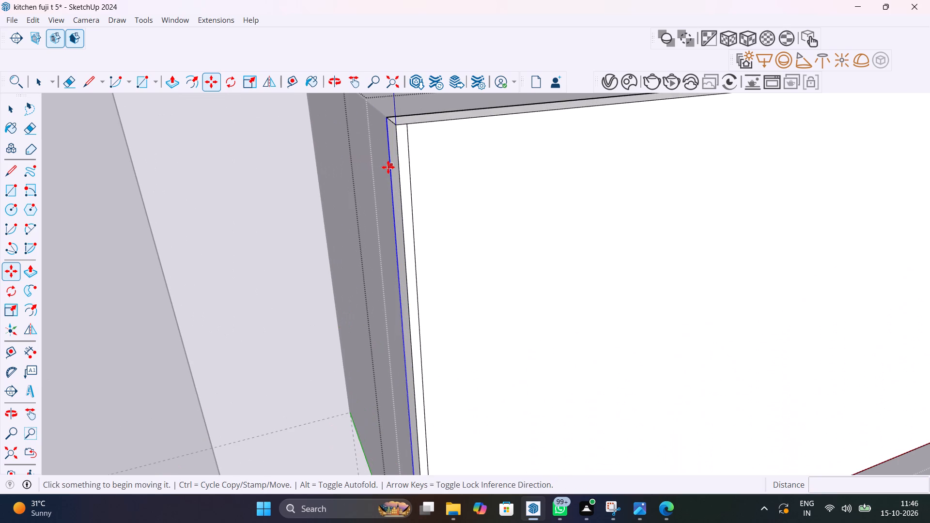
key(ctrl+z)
Copy the front panel's left vertical edge 18 mm inward across the front face.
click(400, 154)
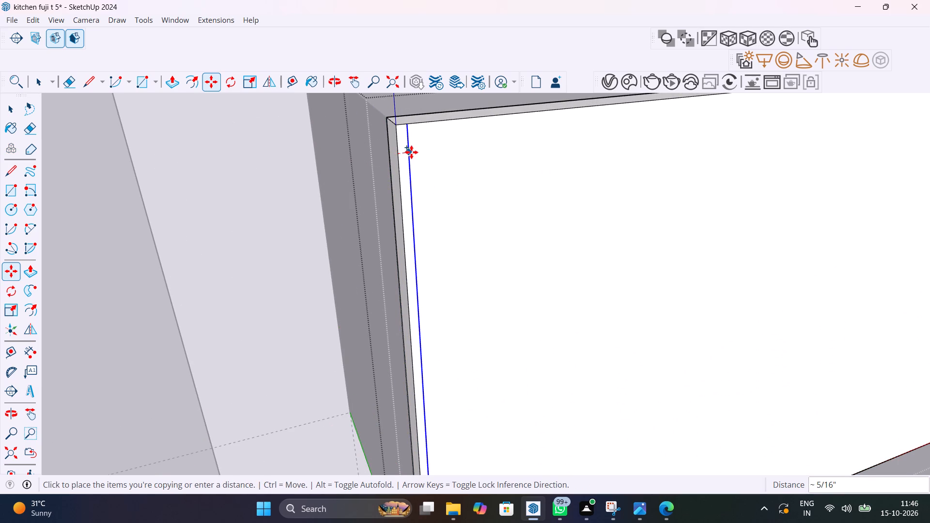
text(18mm)
key(Return)
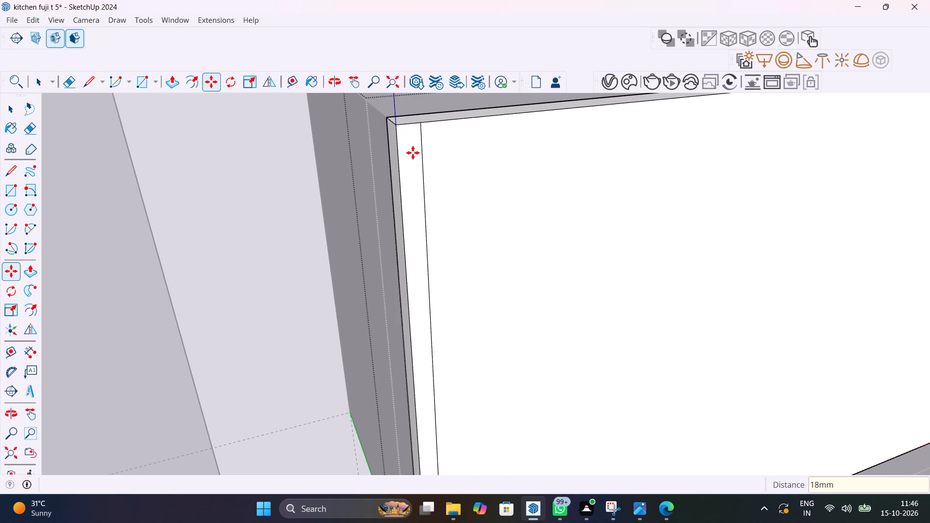
scroll(408, 295, down, 6)
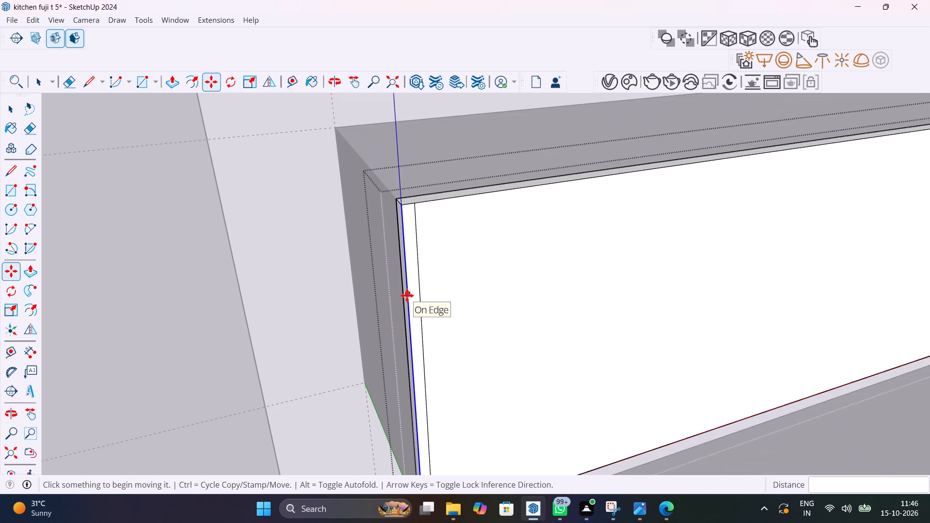
key(space)
Copy the 18 mm offset edge 2' further along the panel's front face to mark off a door section.
middle_drag(340, 298, 275, 311)
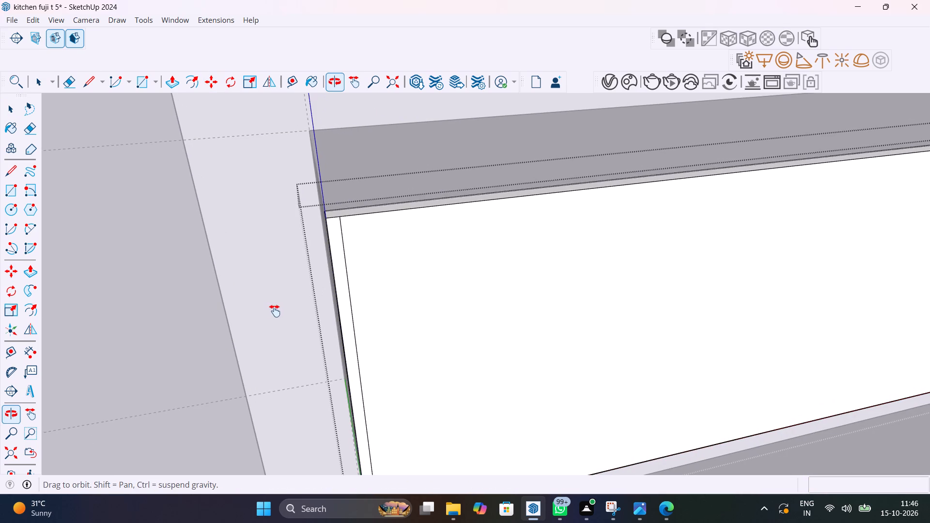
middle_drag(275, 311, 187, 299)
middle_drag(316, 299, 323, 247)
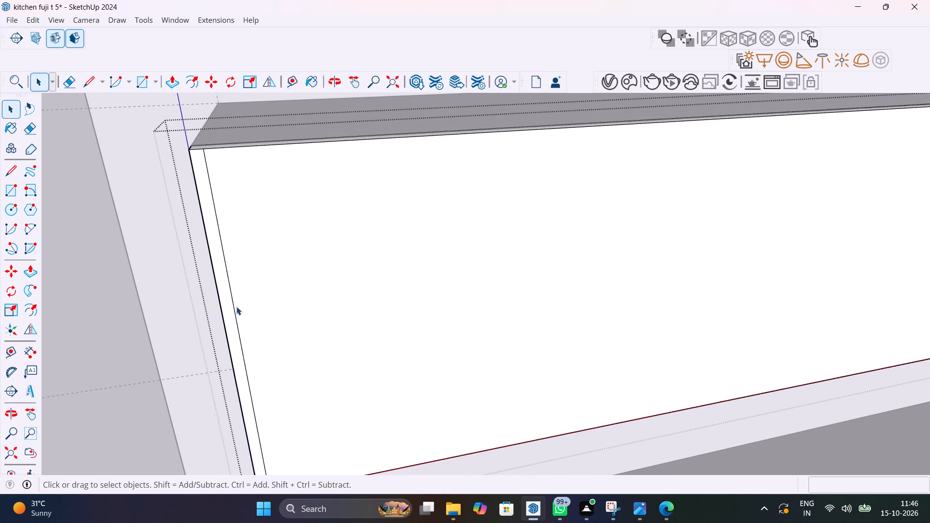
click(233, 310)
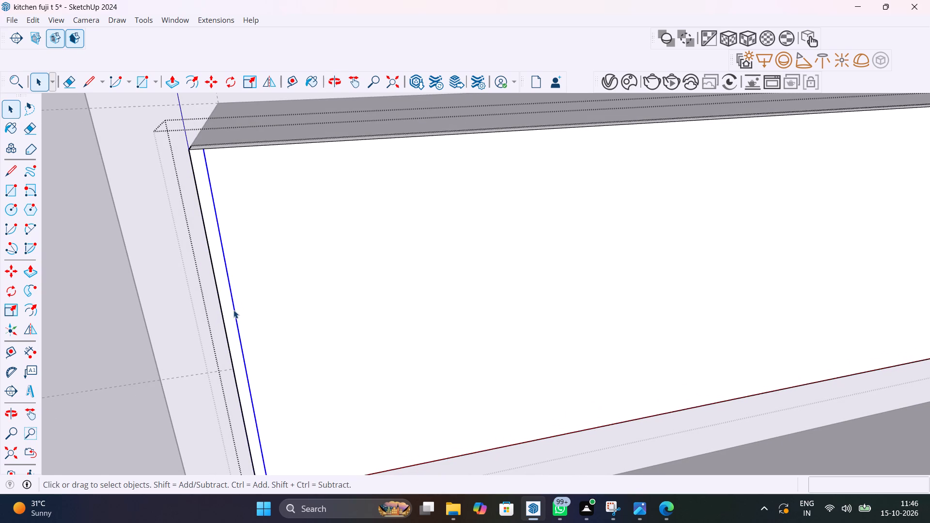
key(m)
click(203, 154)
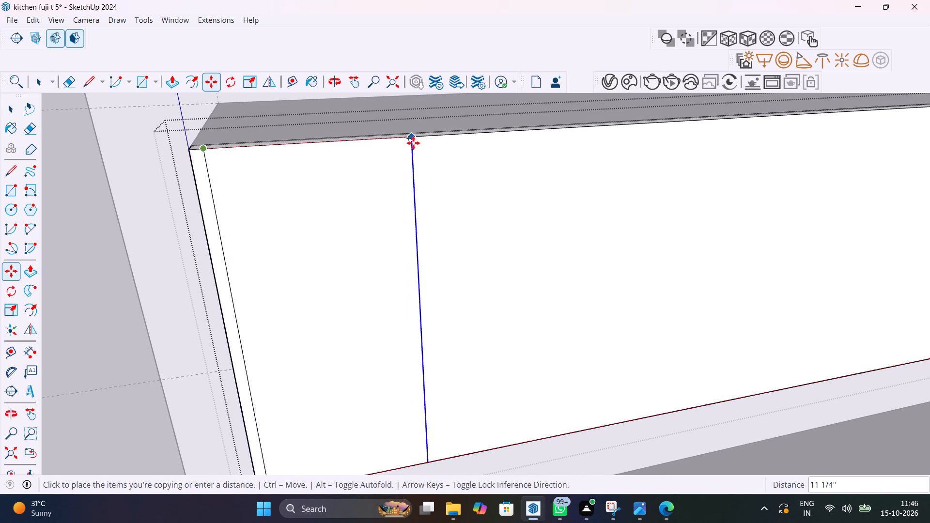
text(2')
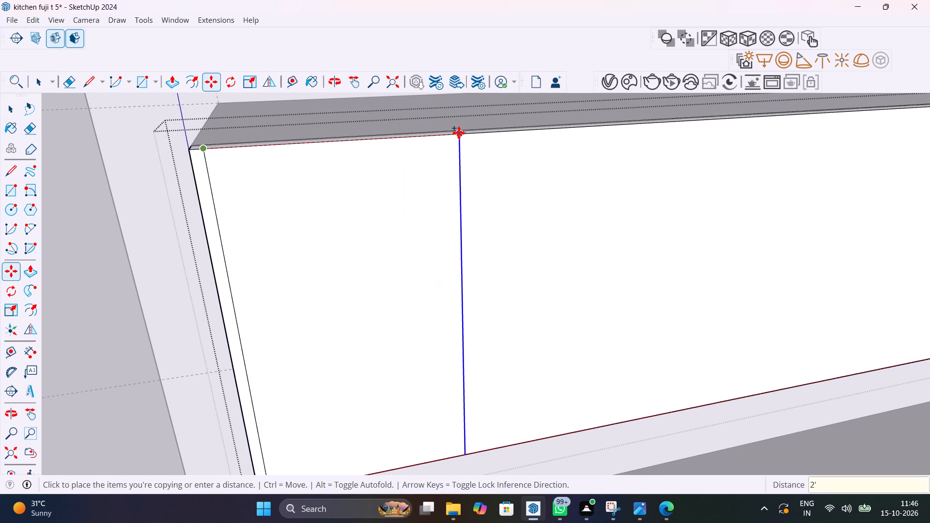
key(Return)
scroll(482, 149, down, 6)
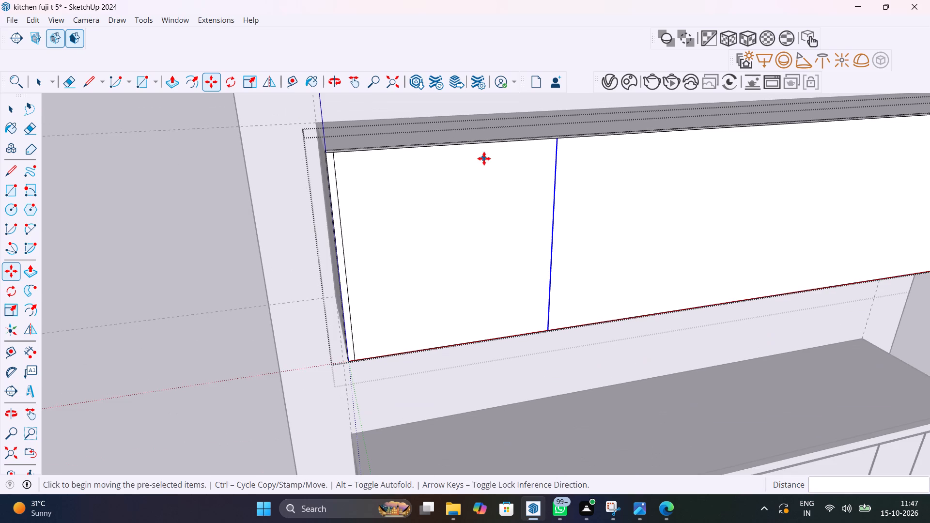
shift+middle_drag(387, 179, 303, 223)
scroll(312, 195, down, 1)
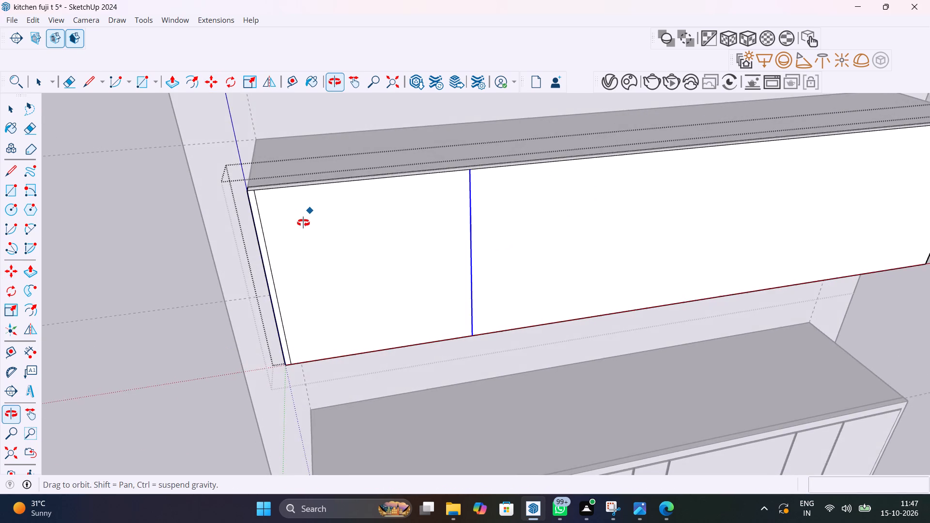
shift+middle_drag(303, 223, 305, 218)
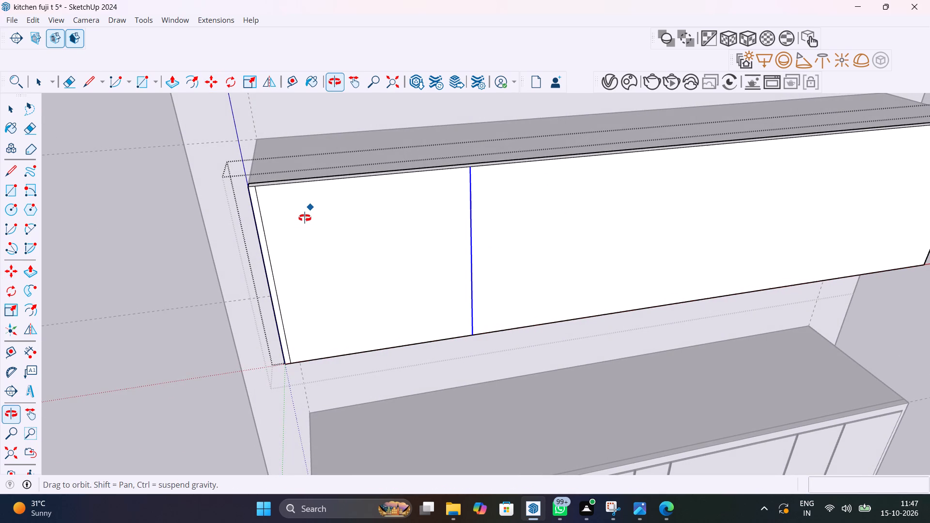
shift+middle_drag(305, 218, 309, 217)
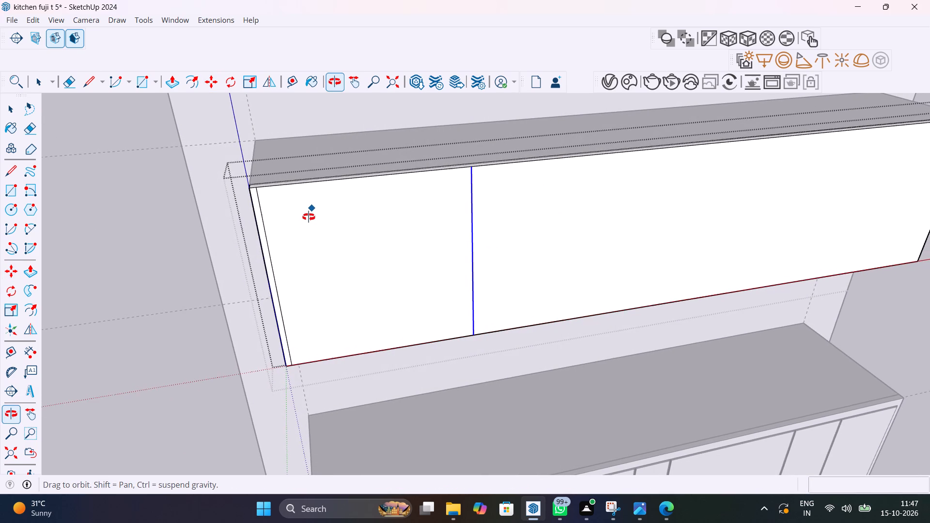
shift+middle_drag(309, 217, 309, 217)
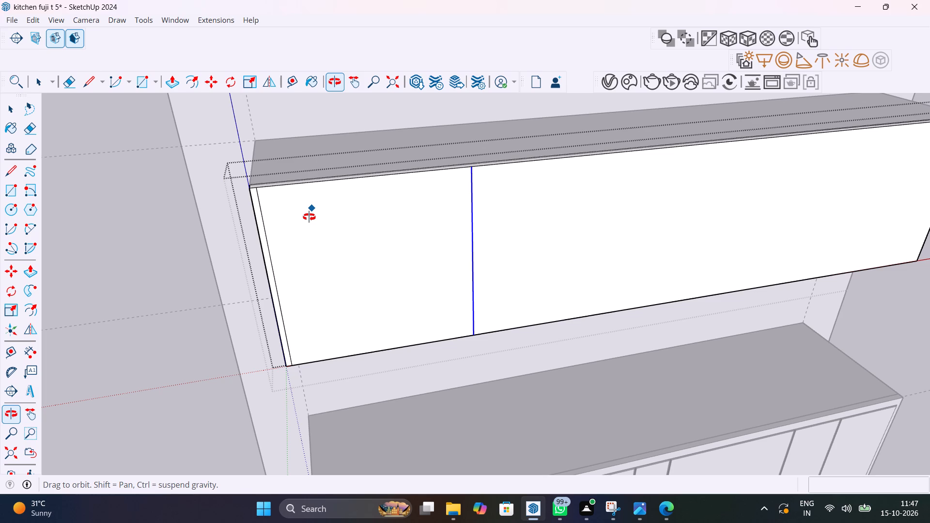
shift+middle_drag(309, 217, 377, 207)
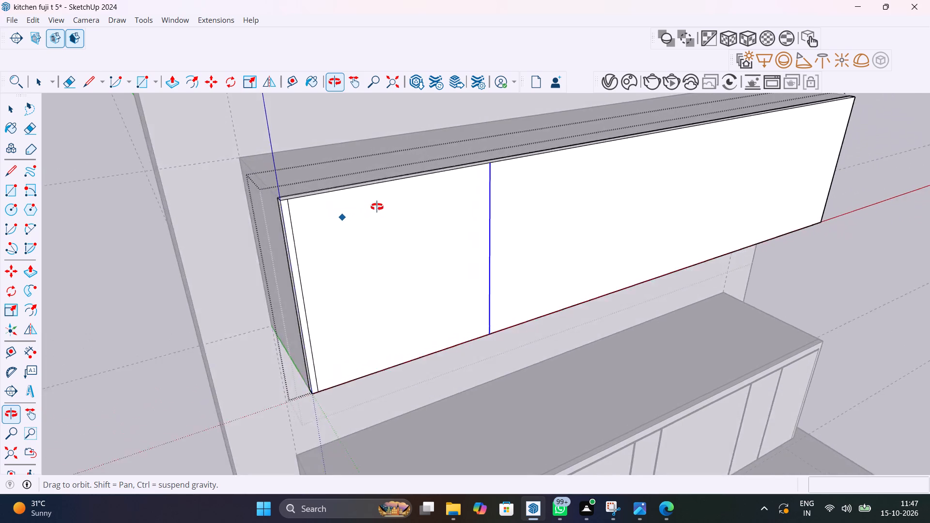
shift+middle_drag(377, 207, 400, 205)
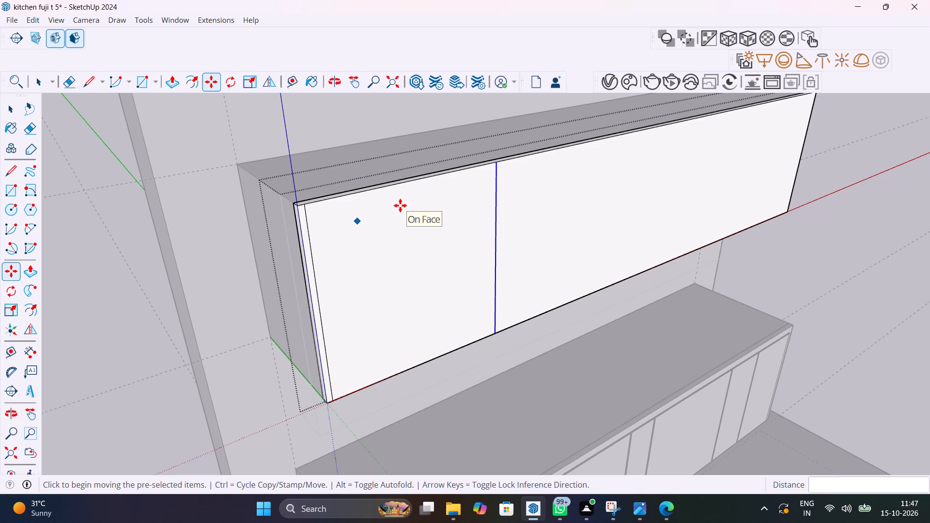
key(space)
Split the 2' door section in half with a vertical line between its top and bottom edge midpoints.
click(401, 212)
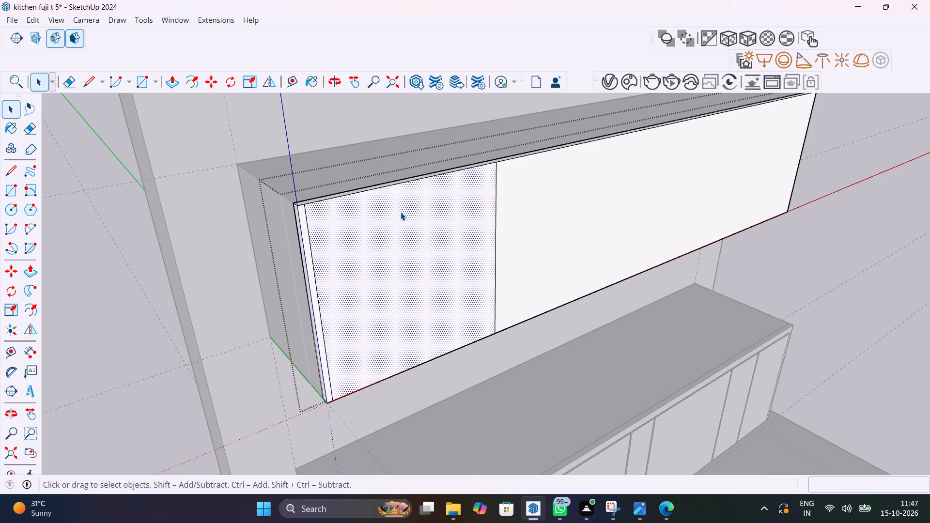
middle_drag(400, 212, 329, 211)
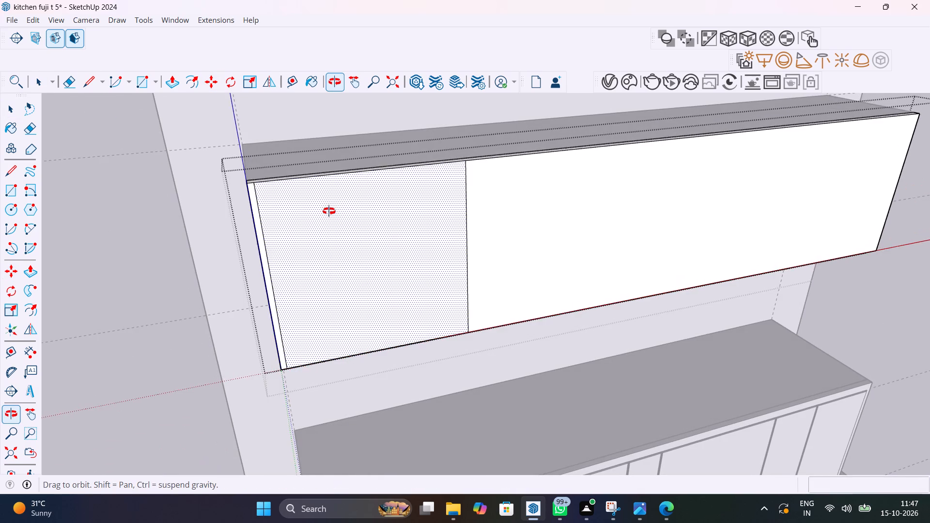
middle_drag(329, 211, 331, 212)
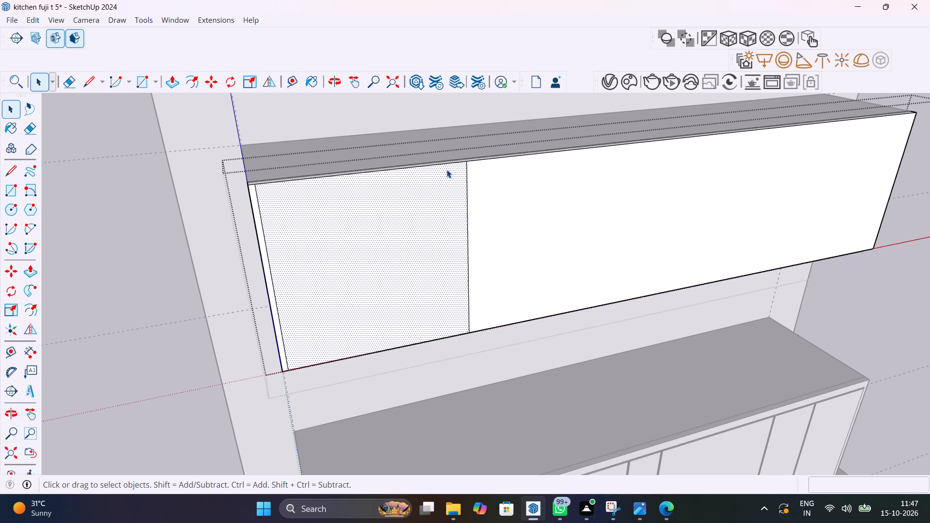
key(l)
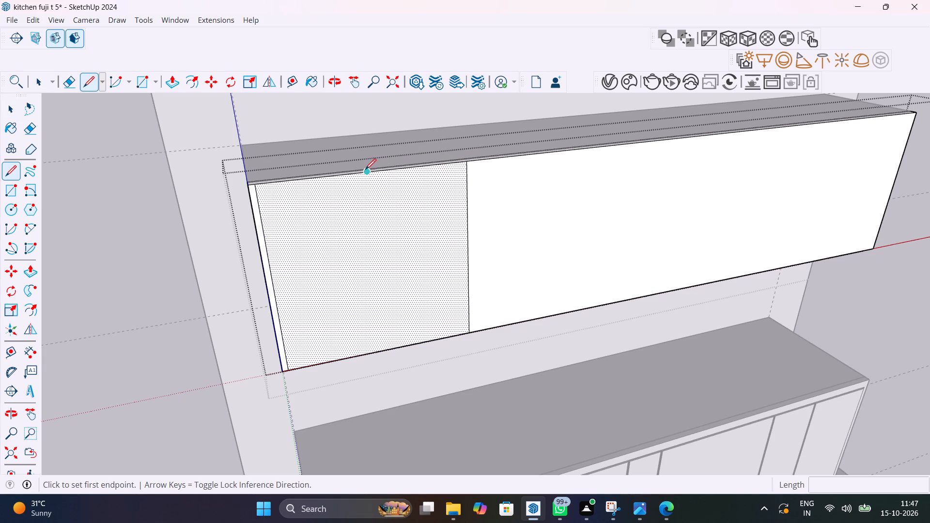
click(365, 169)
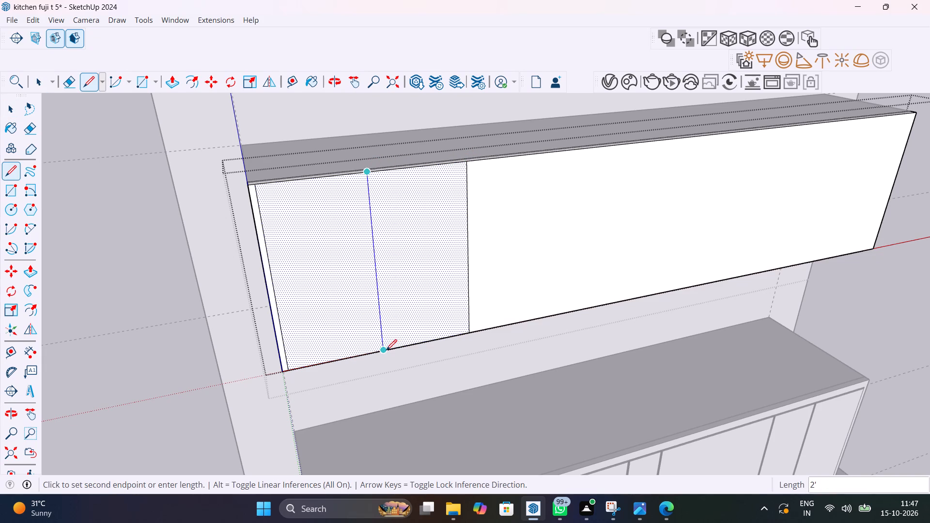
click(386, 350)
key(space)
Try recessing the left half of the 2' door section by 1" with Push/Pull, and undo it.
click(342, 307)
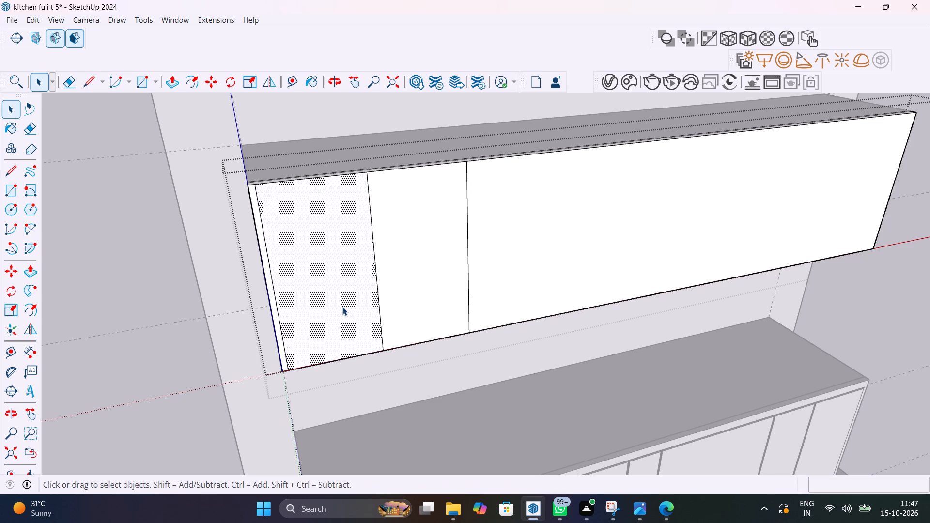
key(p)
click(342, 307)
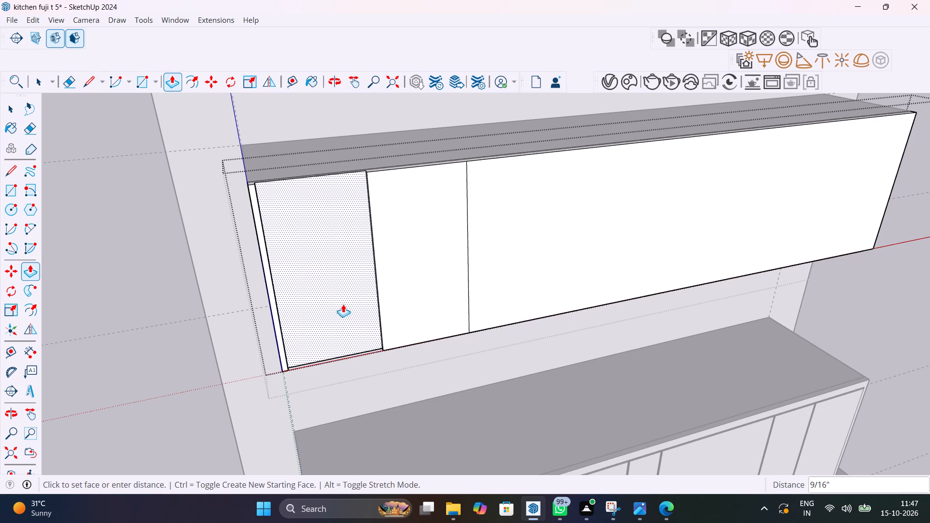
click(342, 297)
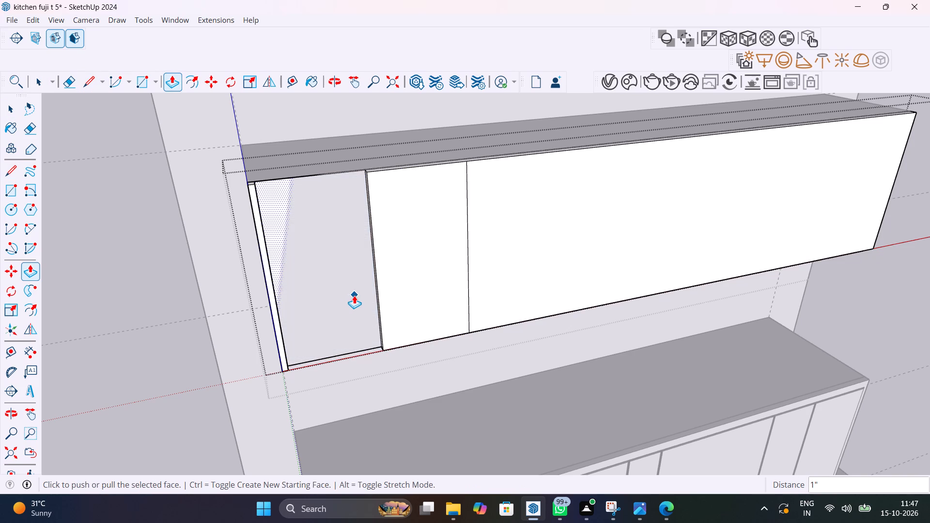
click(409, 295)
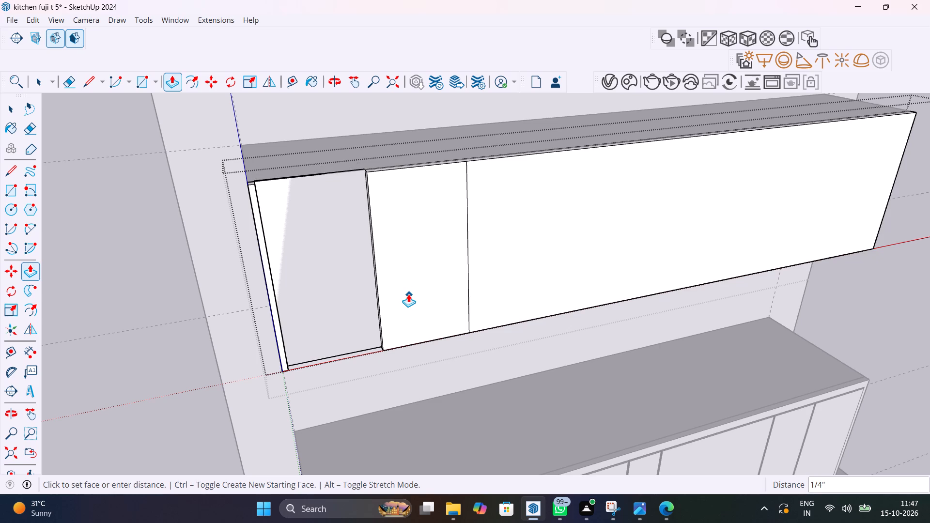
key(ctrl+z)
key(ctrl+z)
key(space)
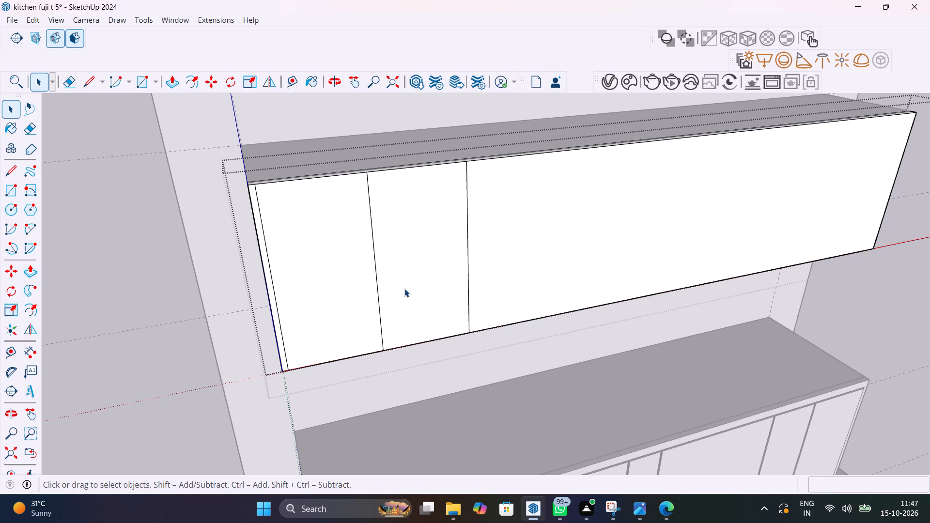
Copy the door section's vertical centre line 4 mm toward the right half across the front face.
middle_drag(386, 264, 361, 265)
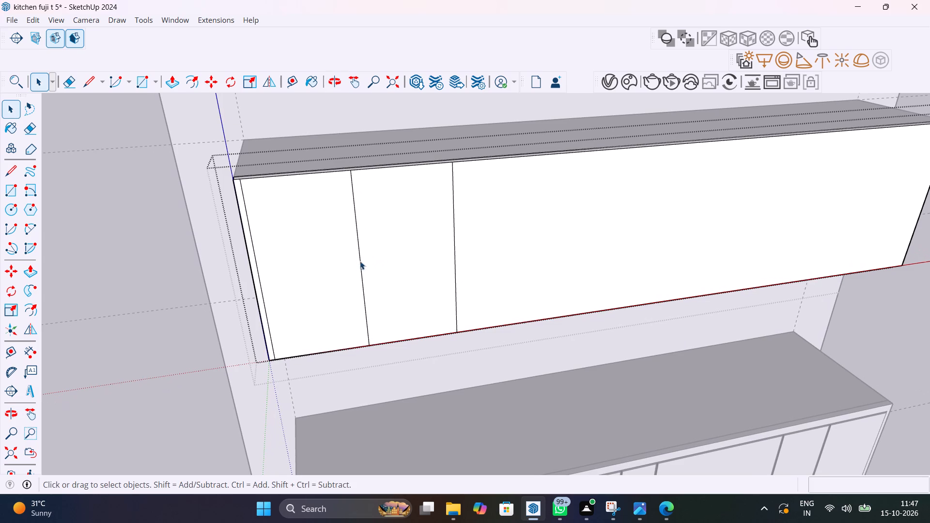
scroll(353, 180, up, 12)
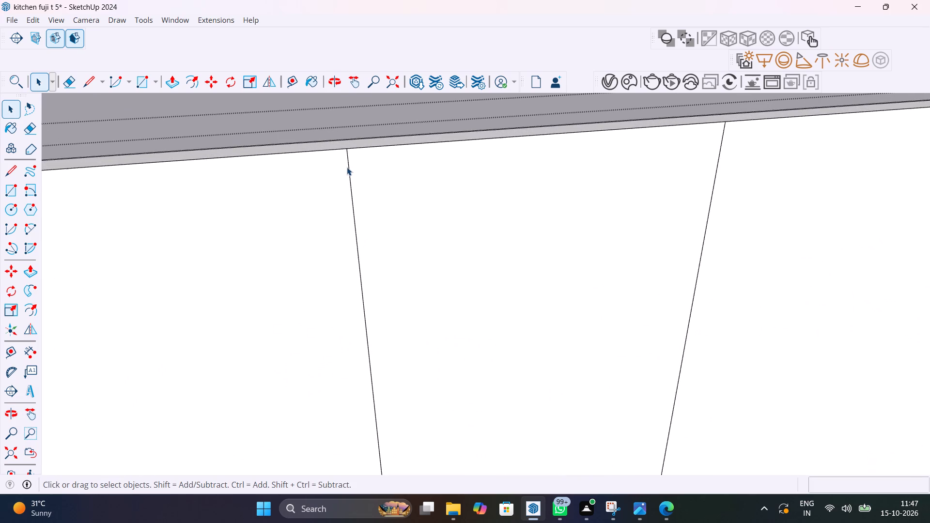
scroll(347, 167, up, 6)
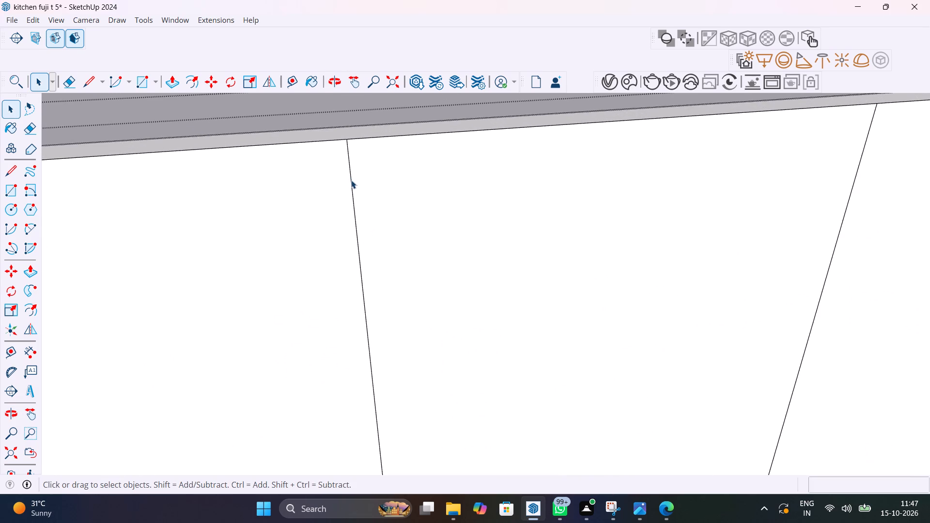
click(351, 181)
key(m)
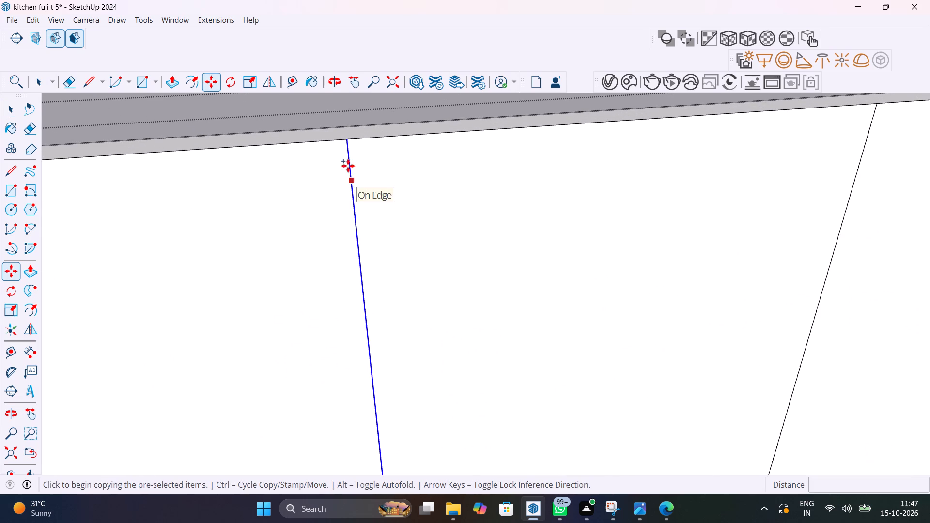
click(345, 141)
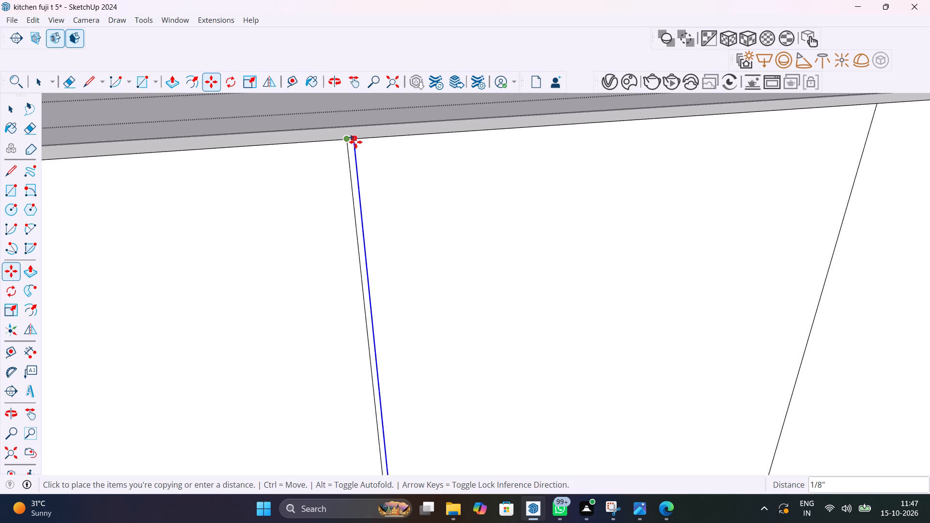
key(4)
text(mm)
key(Return)
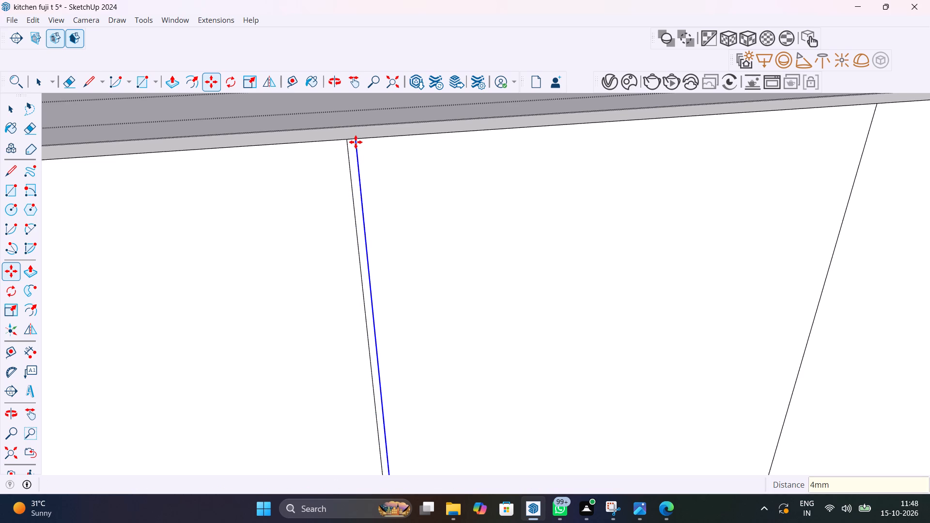
Copy the new offset line 8 mm back across the centre line to mark the groove's other side on the left half.
click(357, 139)
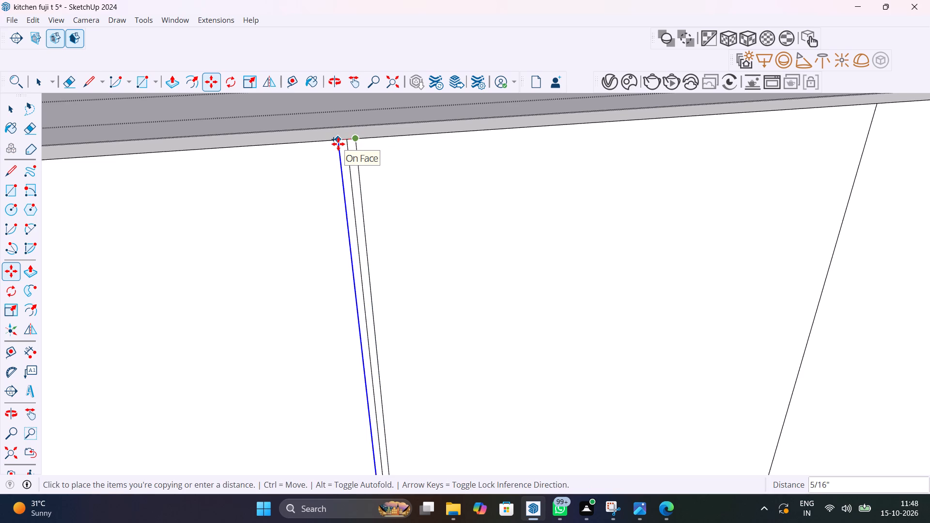
key(8)
text(mm)
key(Return)
key(space)
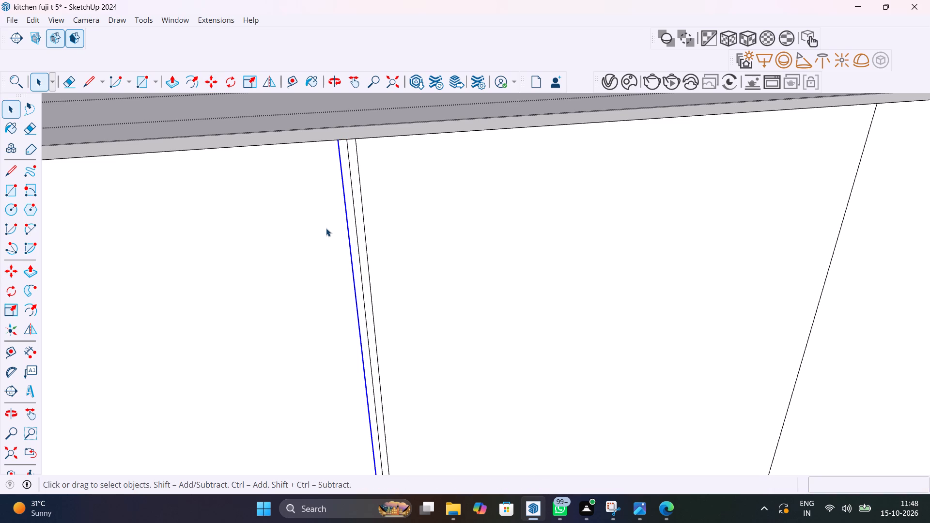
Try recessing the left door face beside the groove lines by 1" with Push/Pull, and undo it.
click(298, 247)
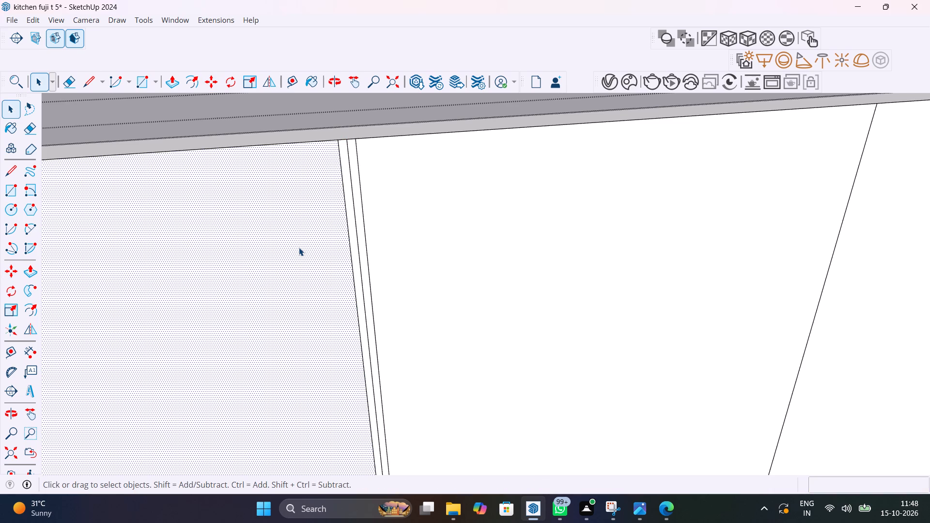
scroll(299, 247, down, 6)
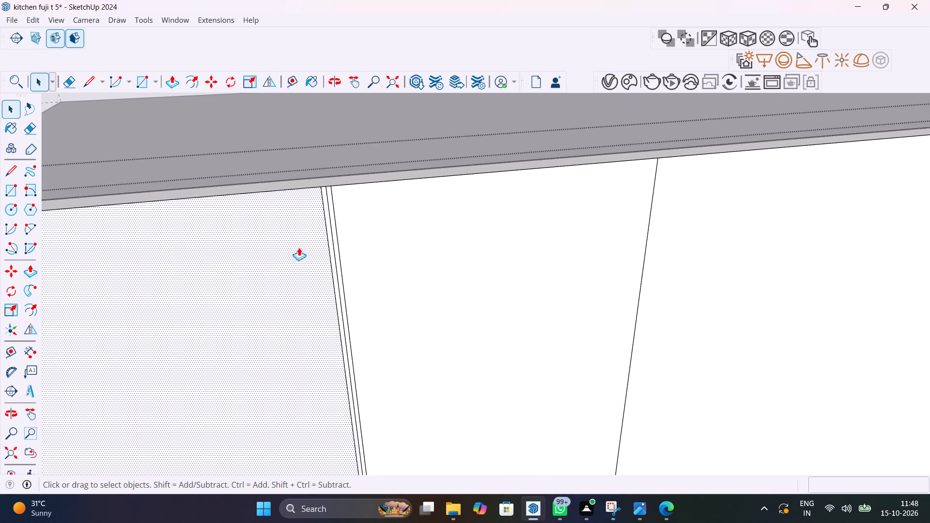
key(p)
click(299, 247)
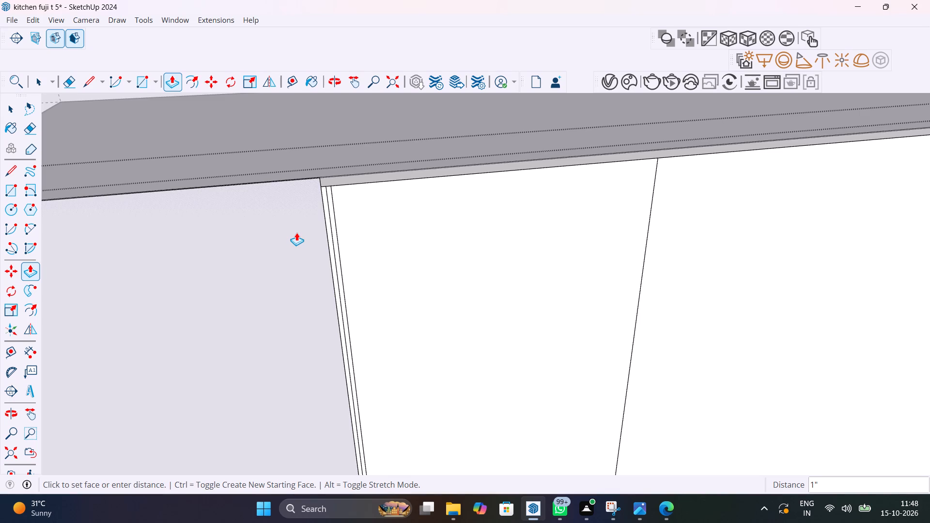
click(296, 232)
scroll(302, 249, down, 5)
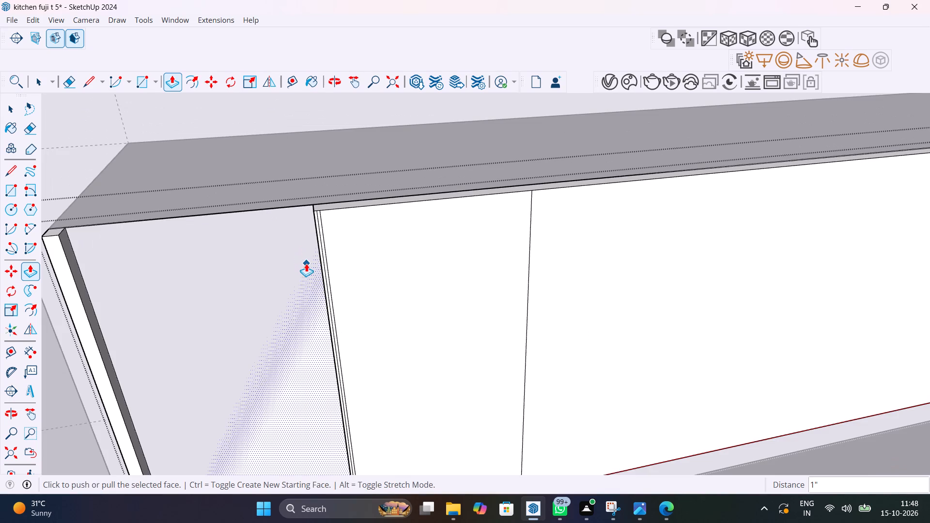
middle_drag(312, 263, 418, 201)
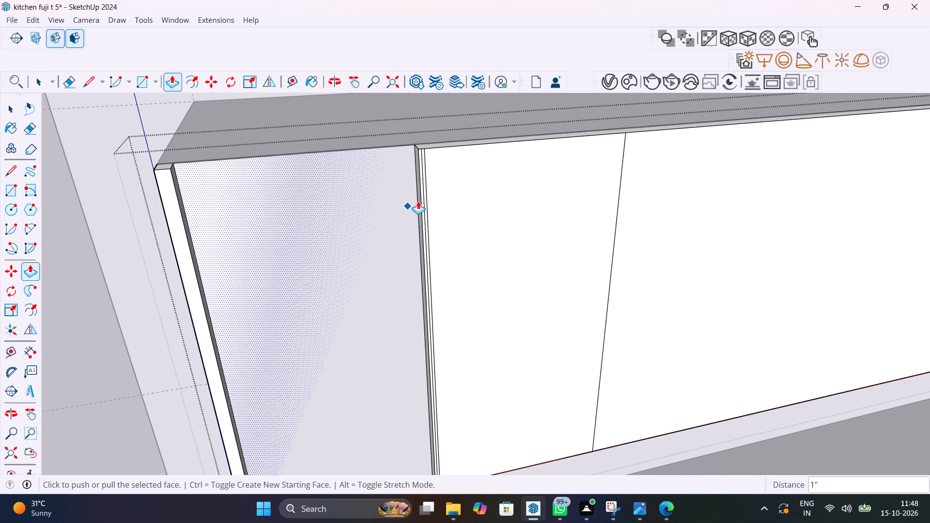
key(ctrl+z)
Copy all the top edge segments of the 2' door section 1" down the front face.
middle_drag(432, 247, 477, 233)
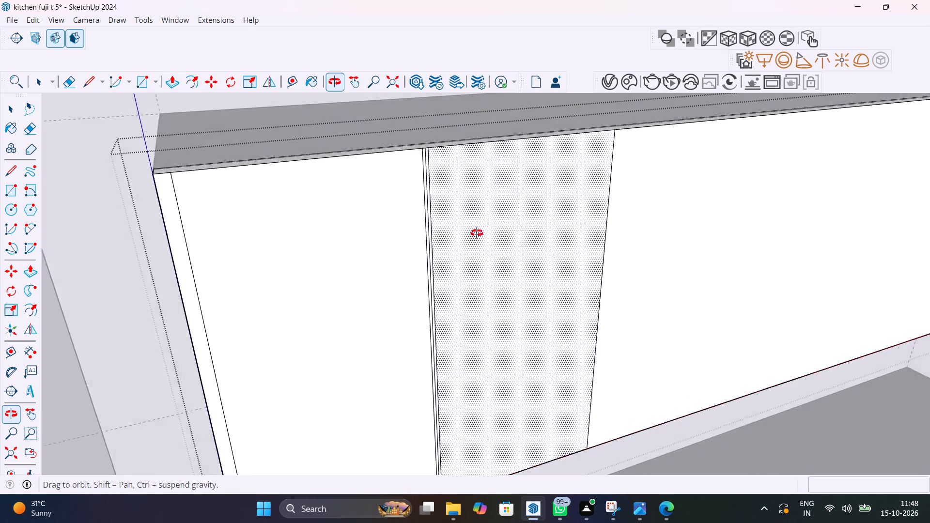
middle_drag(477, 233, 531, 173)
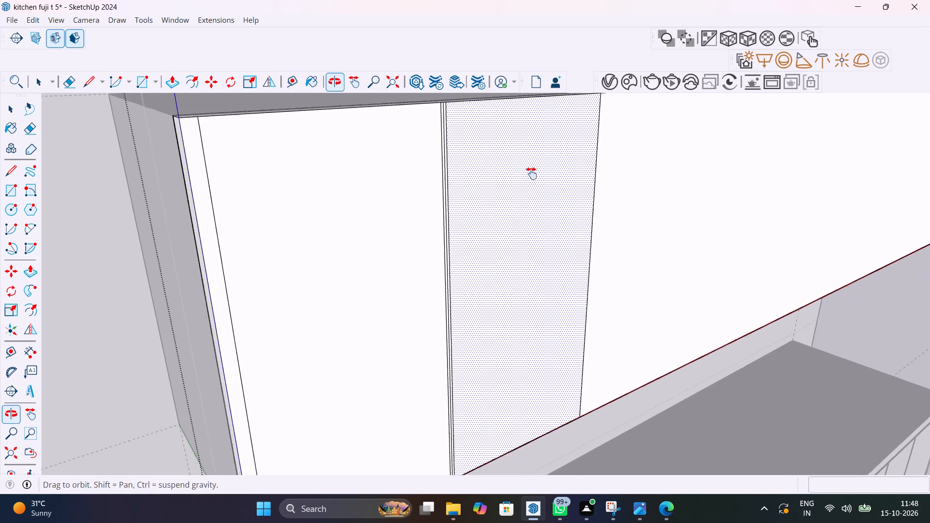
middle_drag(531, 173, 636, 46)
middle_drag(516, 316, 513, 318)
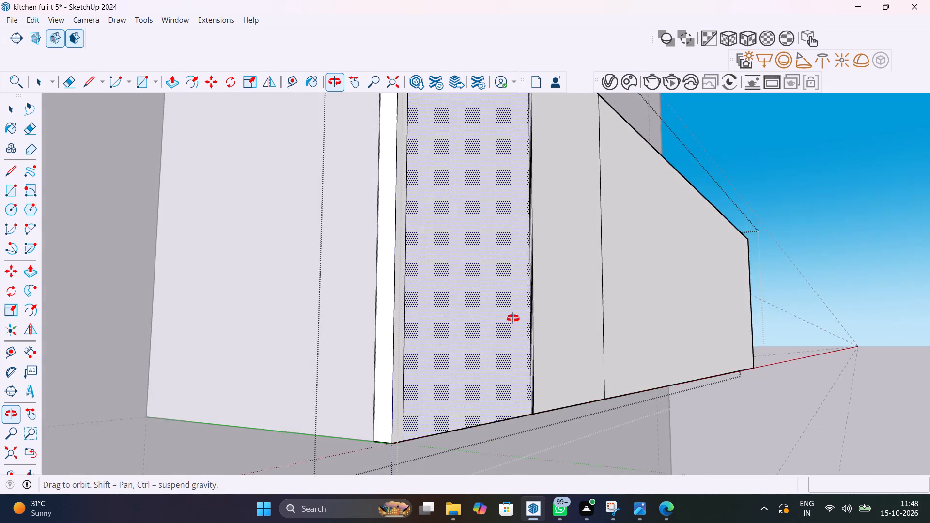
middle_drag(513, 318, 513, 321)
scroll(514, 323, down, 7)
middle_drag(513, 323, 429, 495)
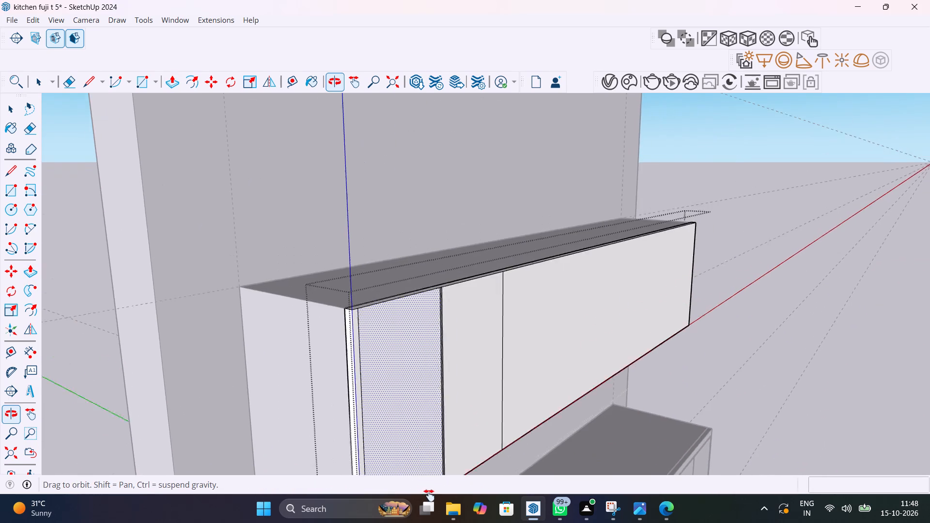
middle_drag(429, 495, 429, 497)
scroll(426, 495, down, 1)
scroll(385, 339, up, 6)
key(space)
scroll(395, 304, up, 6)
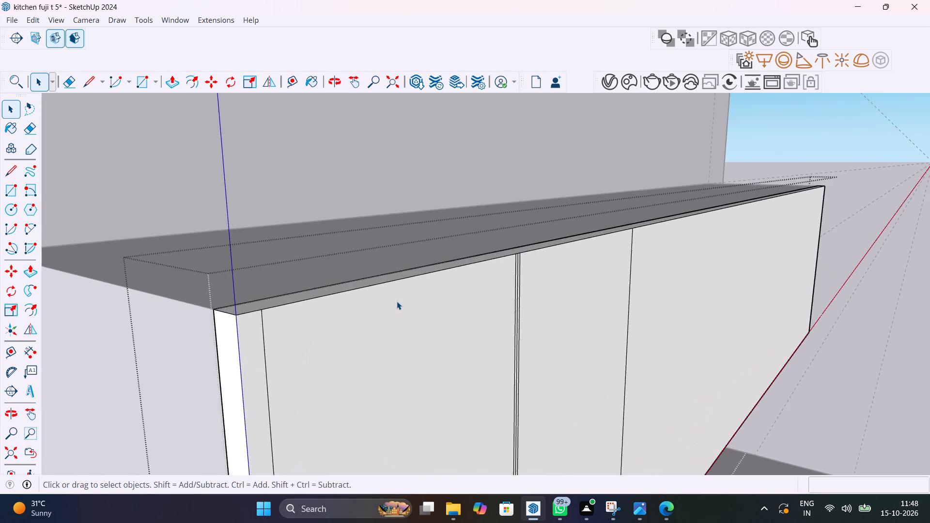
scroll(397, 301, up, 2)
click(390, 275)
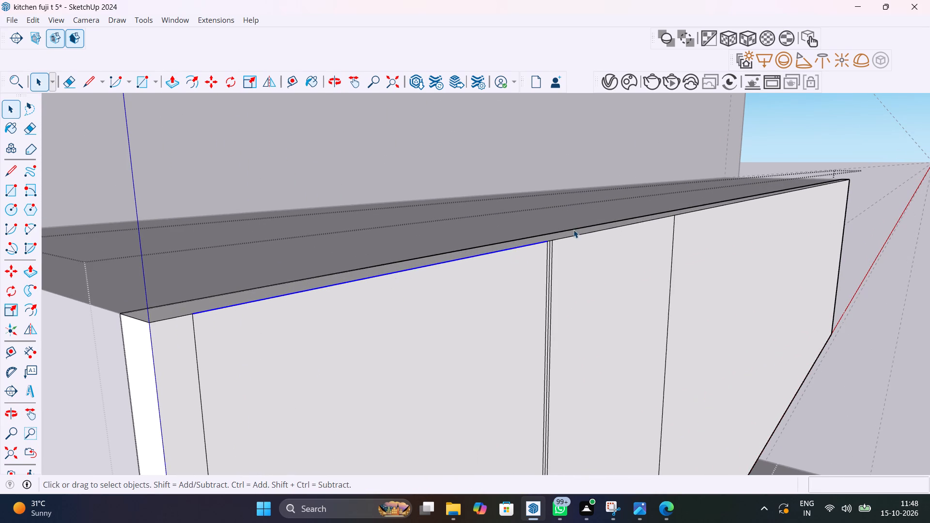
scroll(557, 245, up, 19)
shift+click(533, 201)
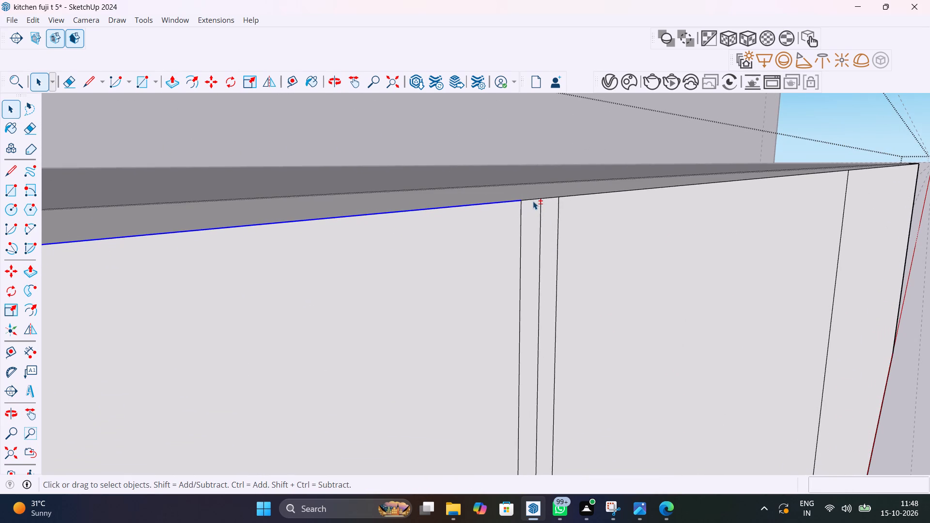
shift+click(550, 198)
shift+click(571, 197)
shift+scroll(572, 197, down, 3)
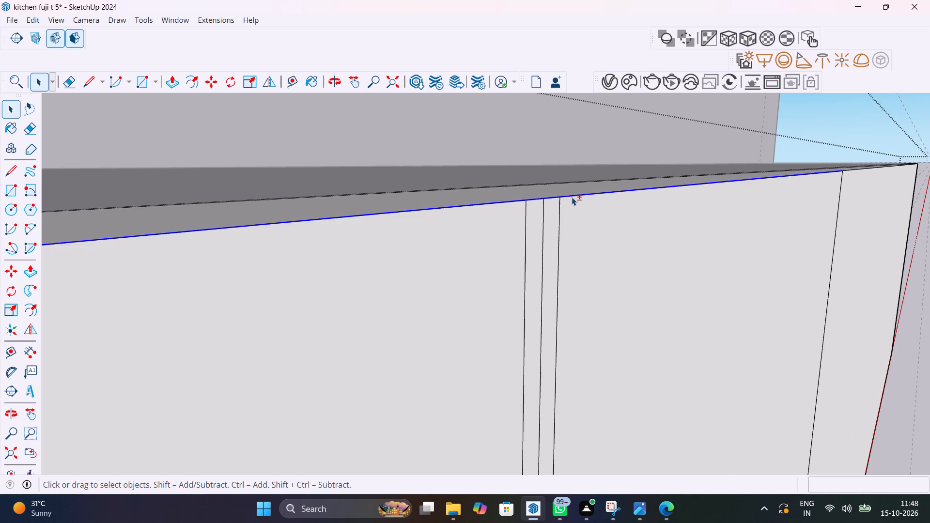
shift+scroll(572, 197, down, 20)
shift+scroll(572, 197, down, 4)
shift+scroll(442, 222, up, 3)
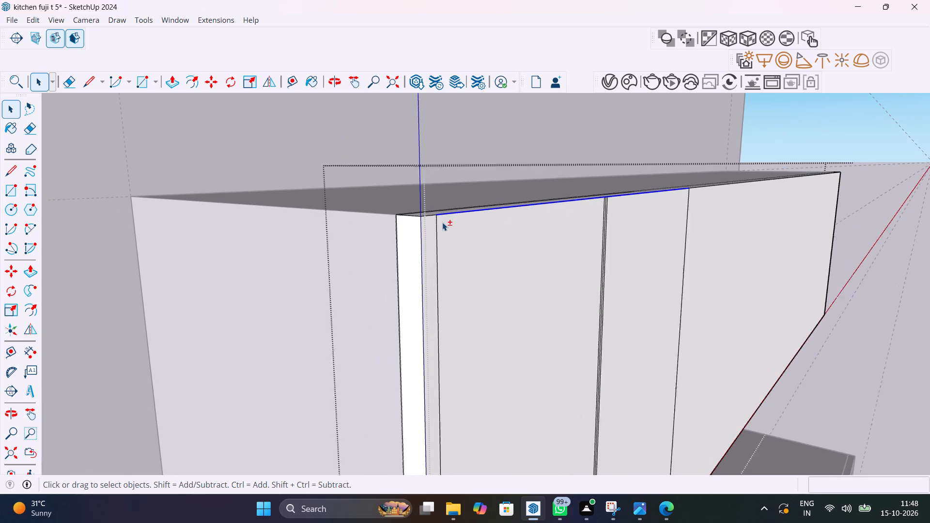
shift+scroll(442, 222, up, 2)
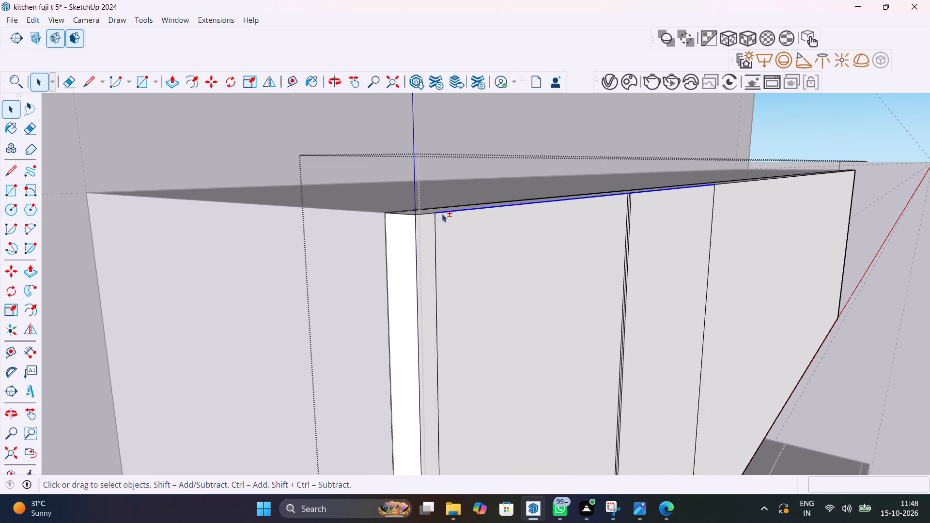
key(m)
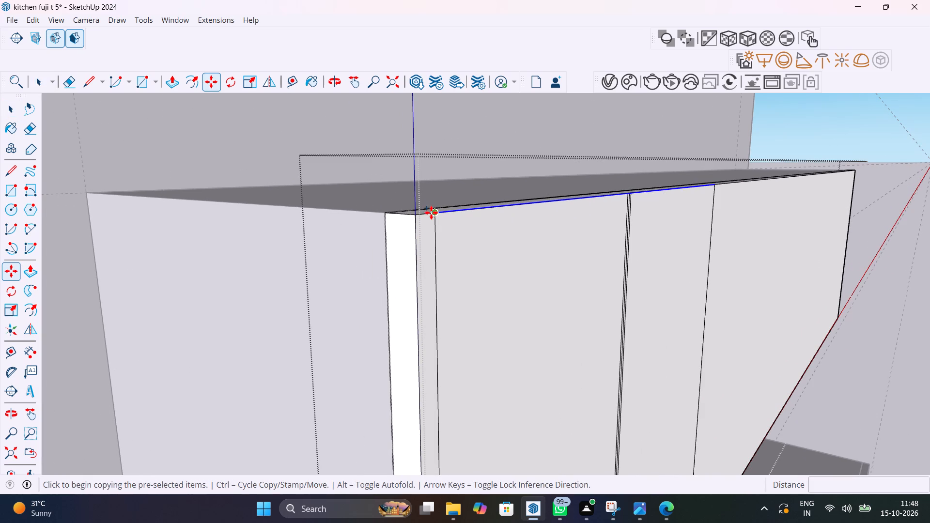
click(431, 213)
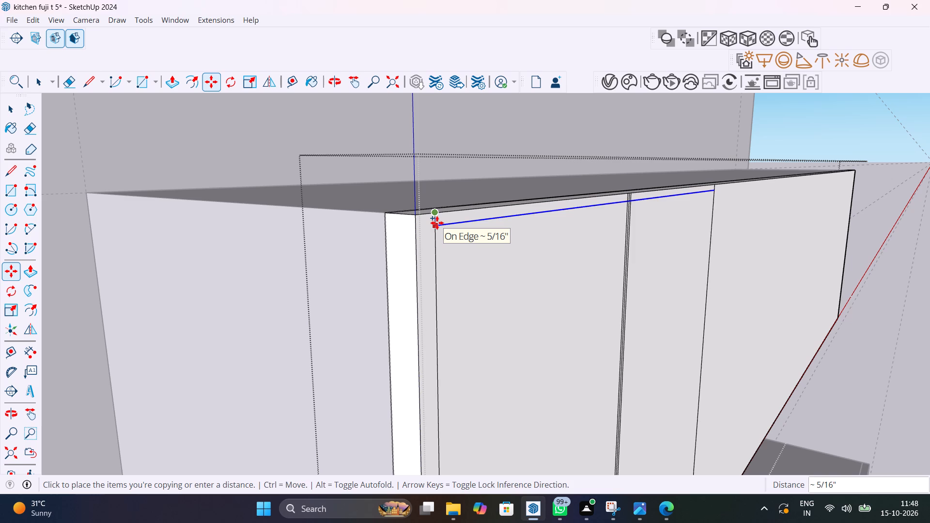
text(1")
key(Return)
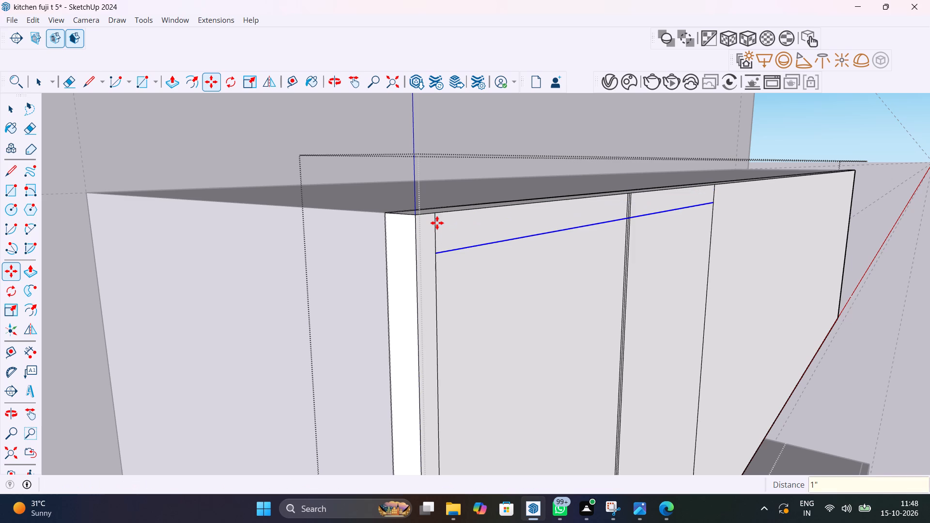
Set the offset of the copied top edge line on the 2' door section to 2 mm.
key(1)
key(BackSpace)
key(2)
text(mm)
key(Return)
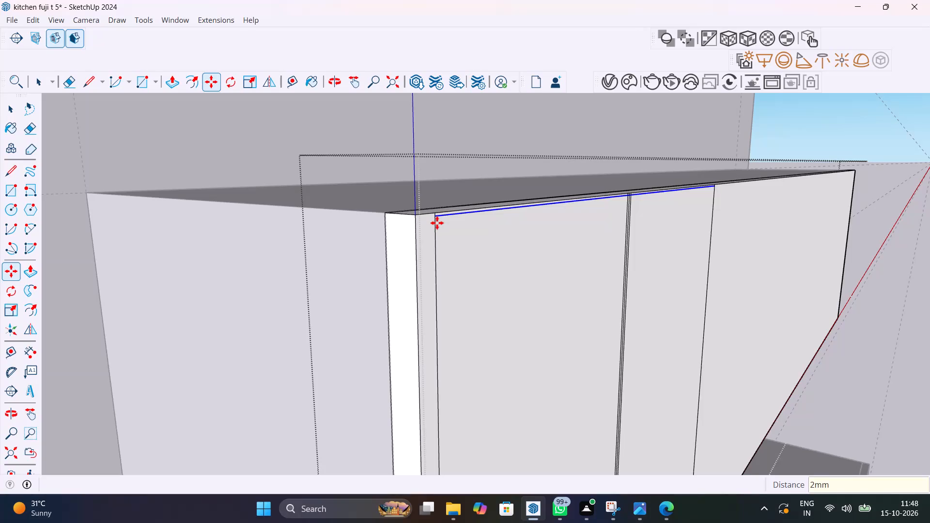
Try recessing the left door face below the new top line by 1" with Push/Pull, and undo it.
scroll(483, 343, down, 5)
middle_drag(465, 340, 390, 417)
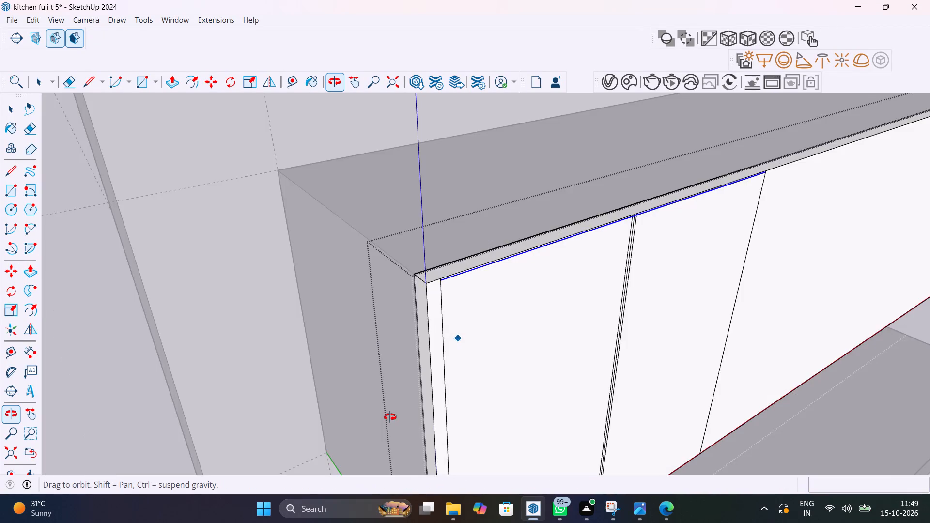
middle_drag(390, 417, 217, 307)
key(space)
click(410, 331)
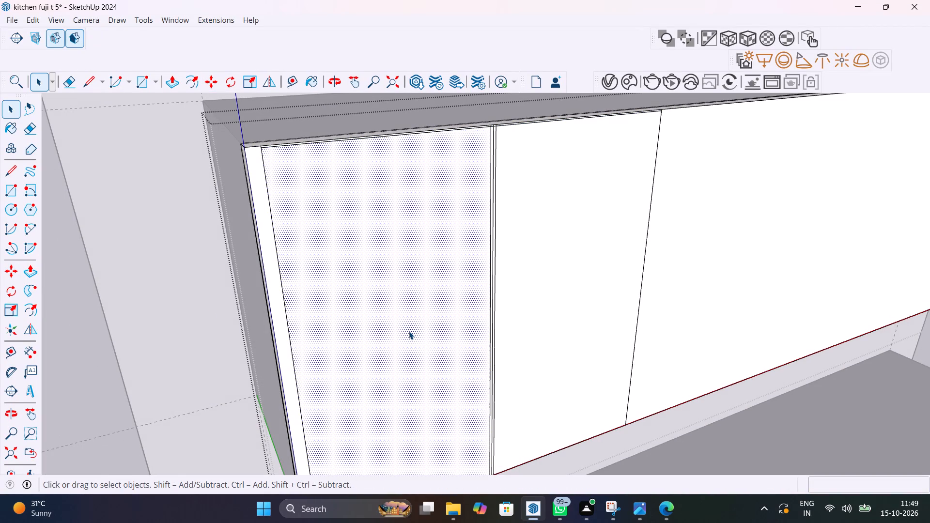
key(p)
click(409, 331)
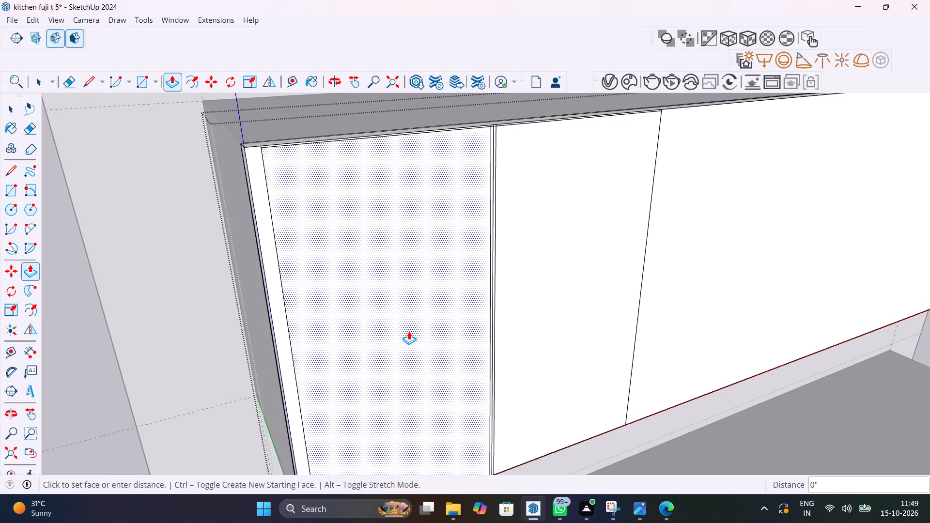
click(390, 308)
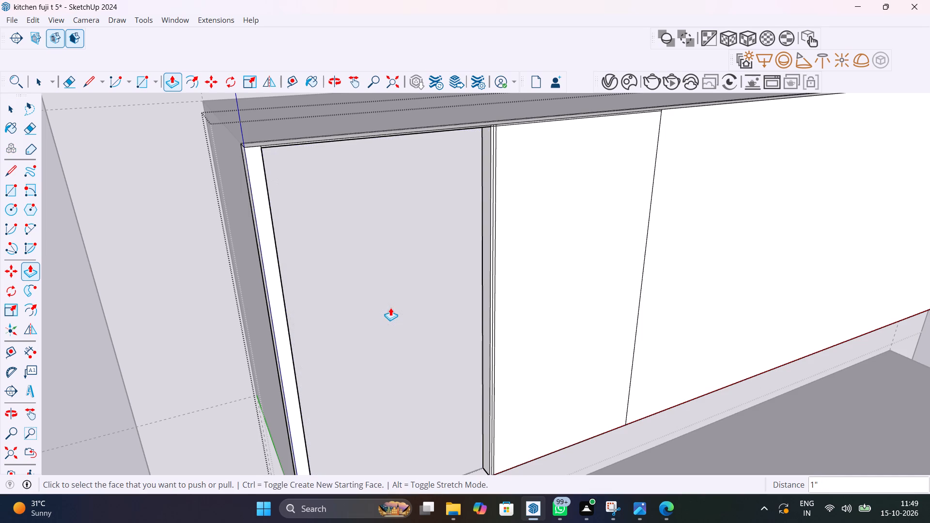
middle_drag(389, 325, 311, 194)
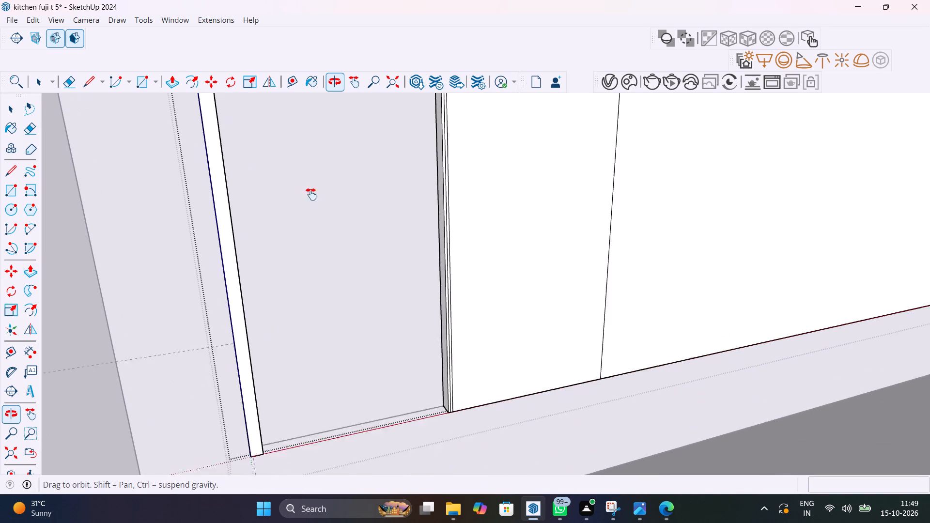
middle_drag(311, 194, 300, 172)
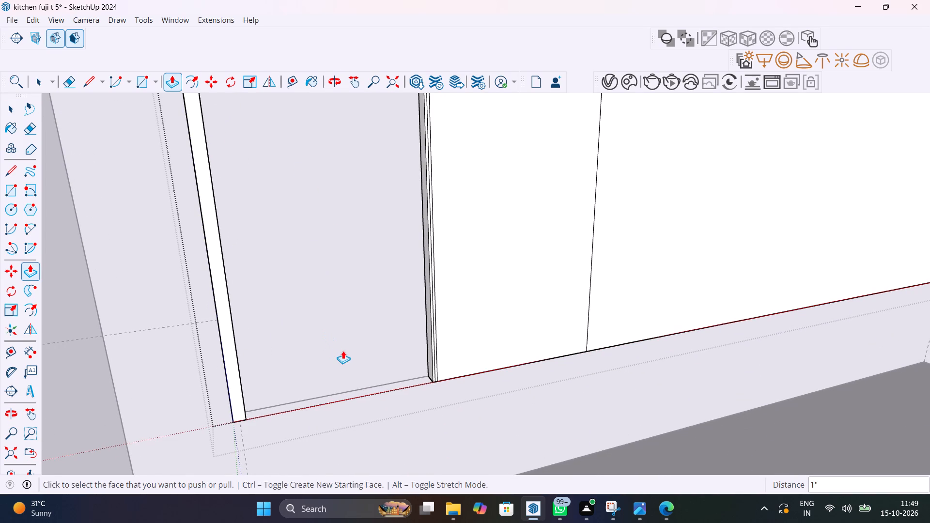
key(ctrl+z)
Copy all the bottom edge segments of the 2' door section 2 mm up the front face.
middle_drag(393, 408, 438, 390)
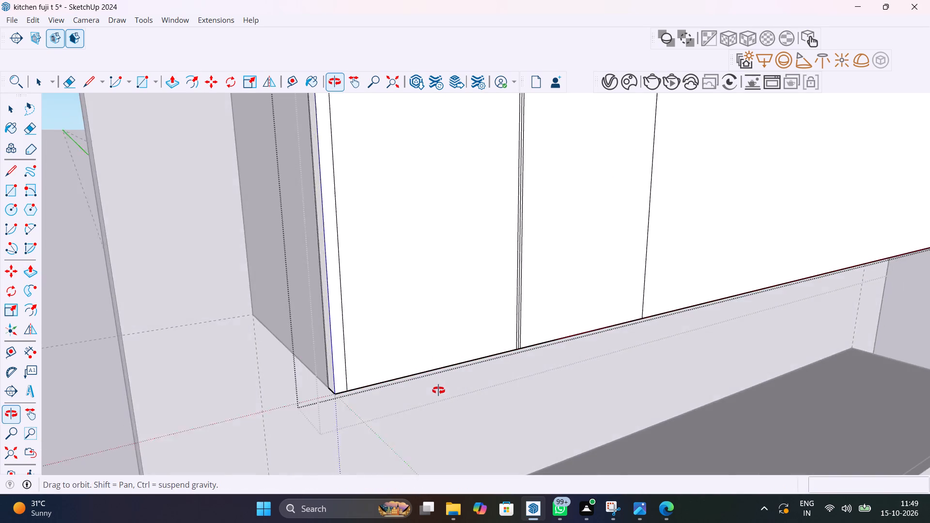
middle_drag(438, 390, 440, 390)
scroll(432, 373, up, 9)
key(space)
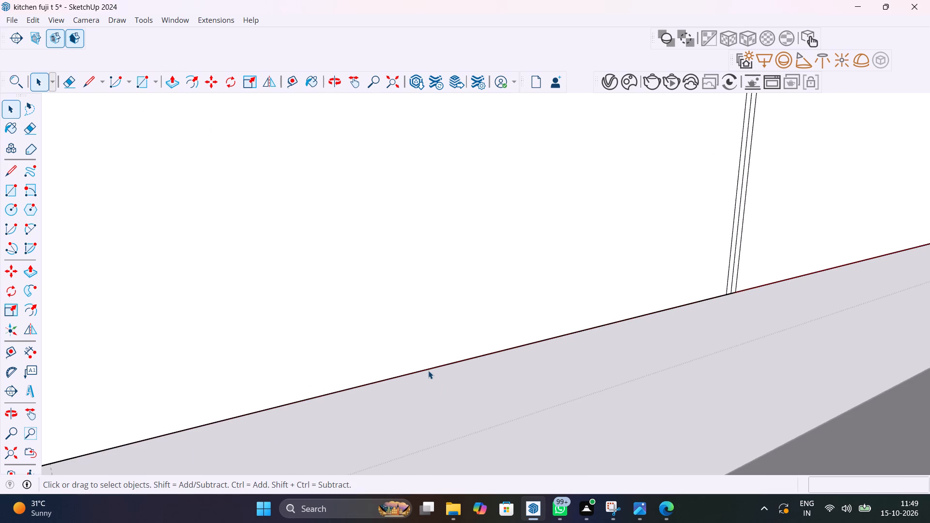
click(428, 370)
scroll(428, 370, down, 7)
scroll(613, 326, up, 4)
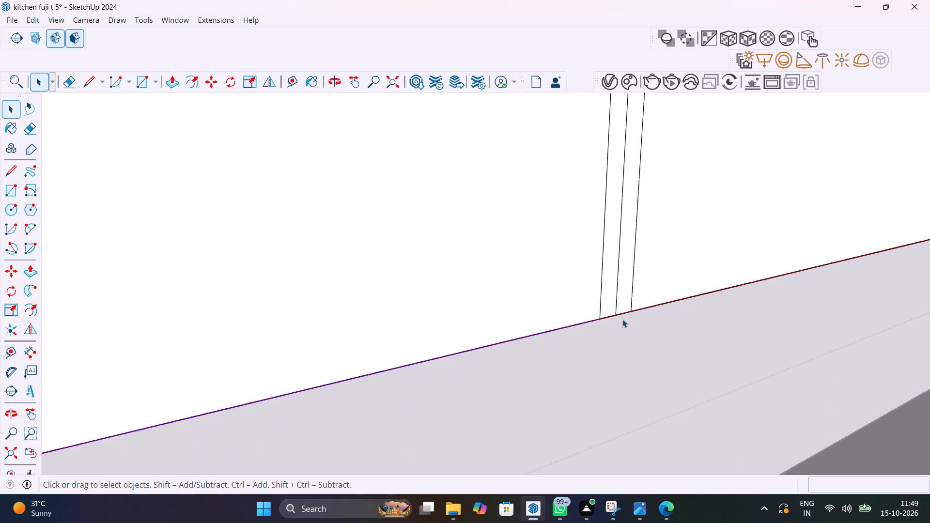
scroll(622, 319, up, 9)
scroll(628, 316, down, 15)
scroll(626, 316, up, 10)
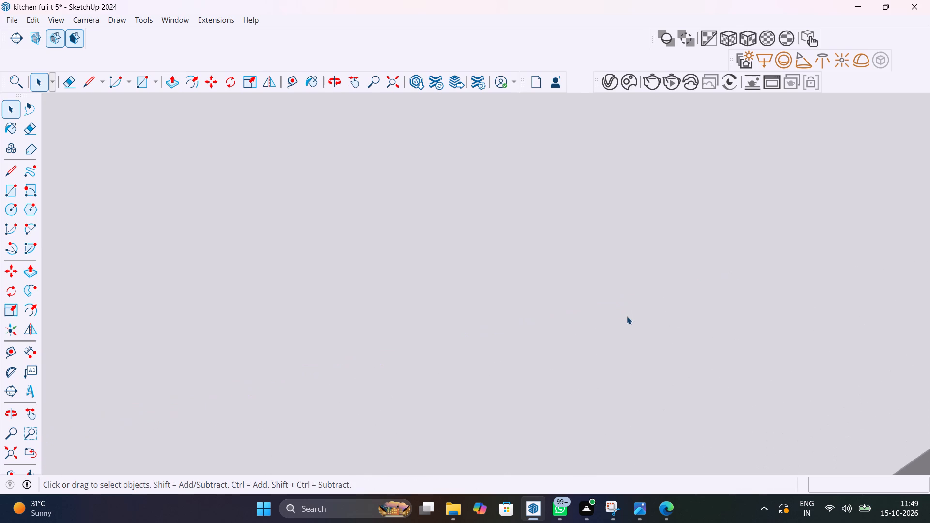
scroll(620, 310, down, 4)
shift+click(599, 293)
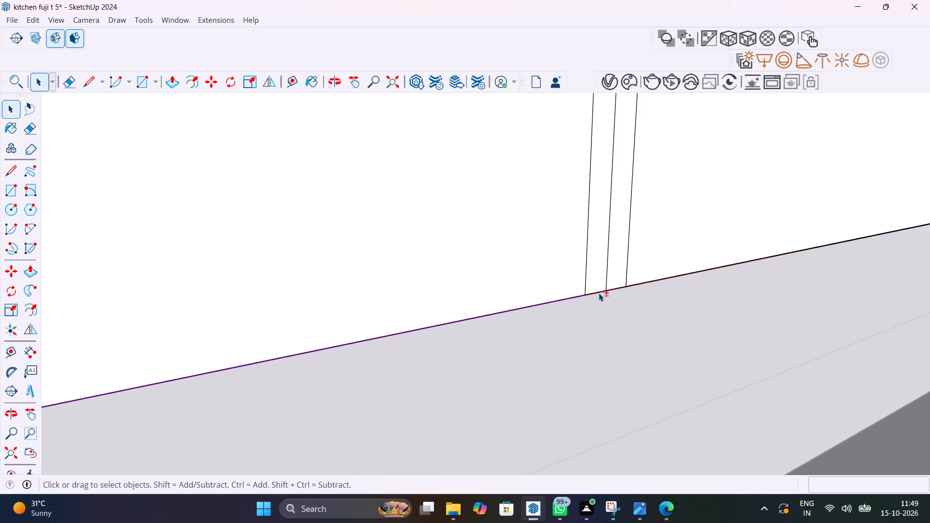
shift+click(615, 289)
shift+click(635, 284)
shift+scroll(638, 288, down, 6)
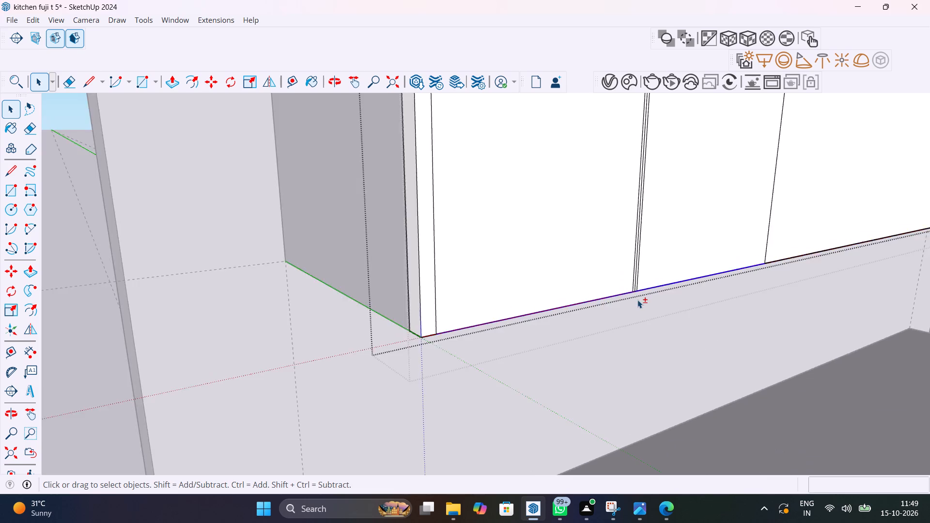
shift+scroll(637, 300, down, 7)
shift+scroll(570, 309, up, 14)
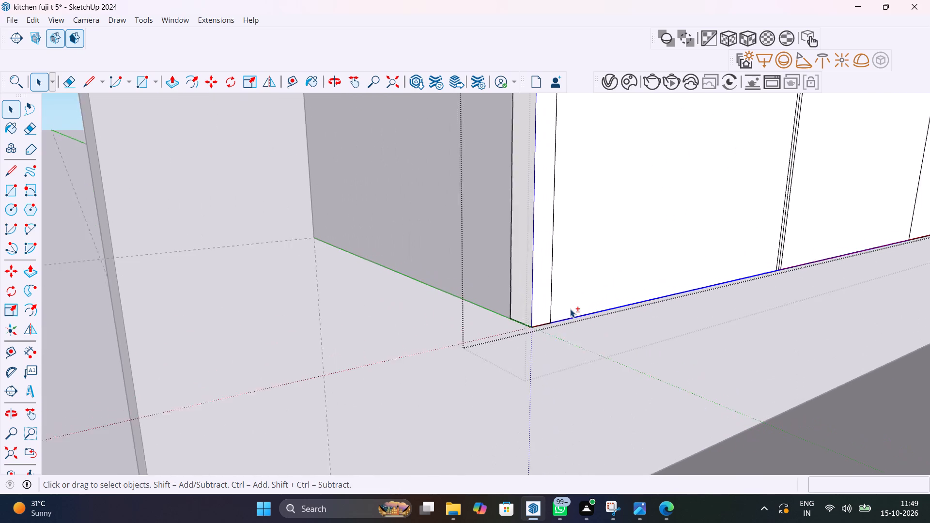
key(m)
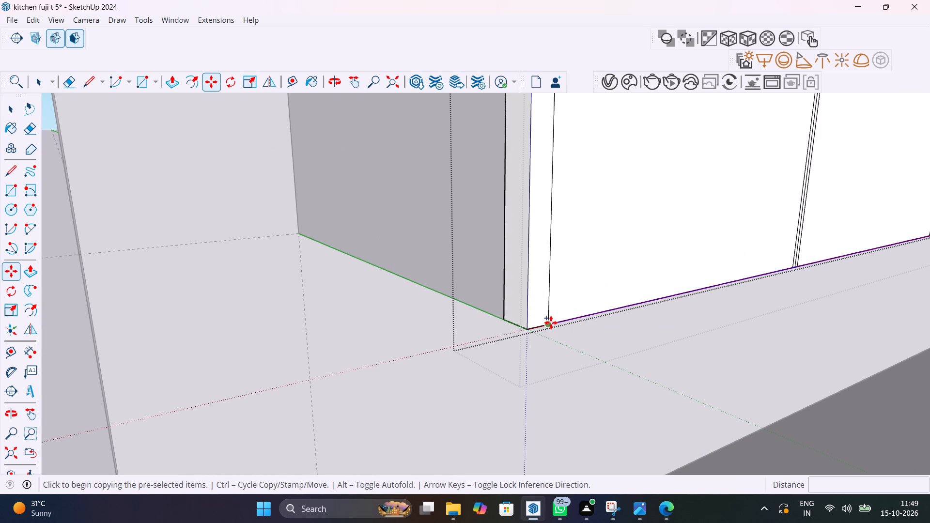
click(551, 323)
key(2)
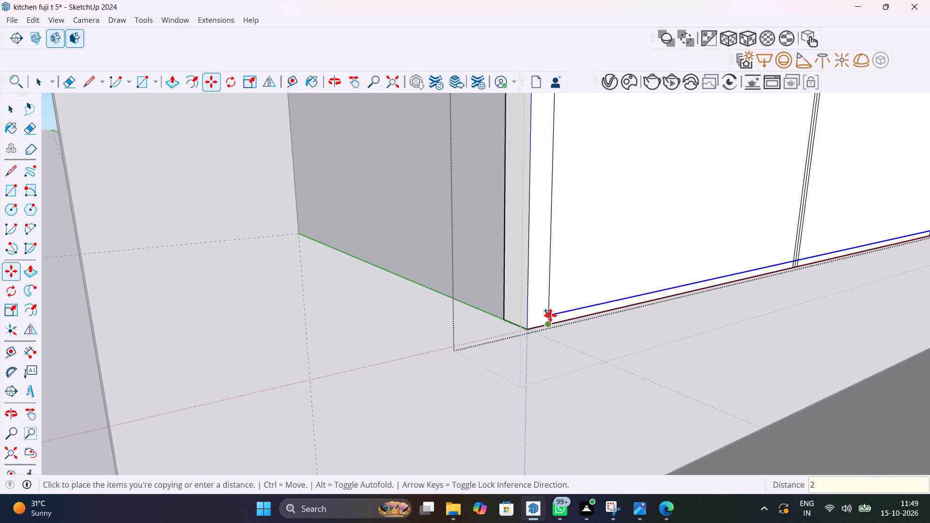
text(mm)
key(Return)
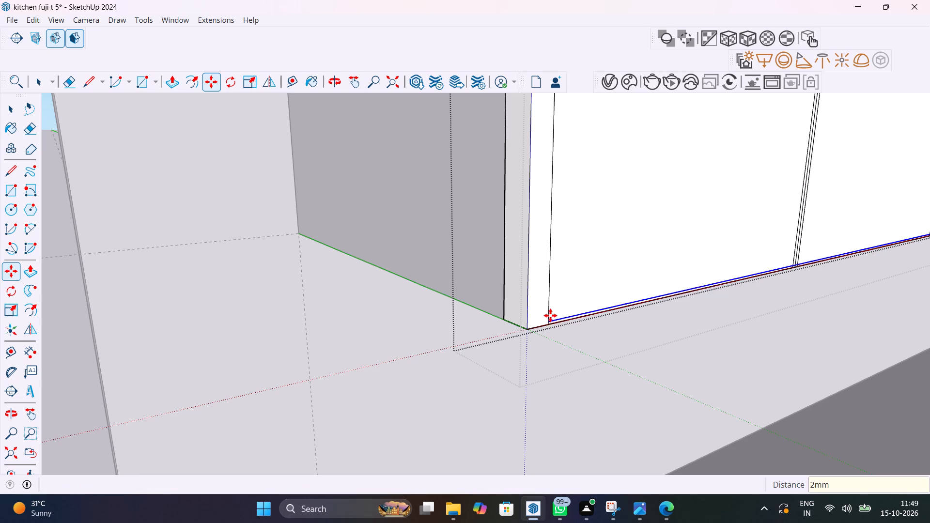
key(space)
Push the left door face between the edge and groove lines 1" inward.
scroll(559, 310, down, 7)
middle_drag(568, 339, 552, 348)
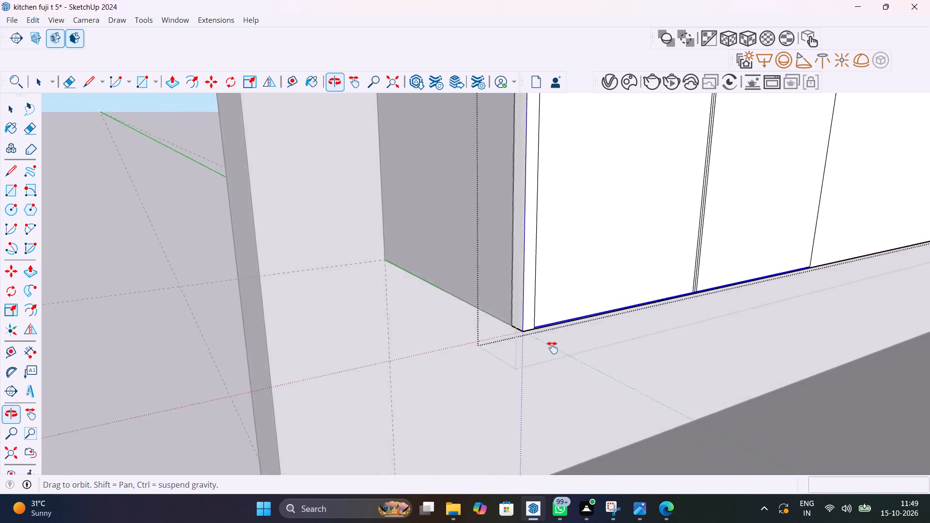
middle_drag(552, 348, 444, 406)
click(418, 373)
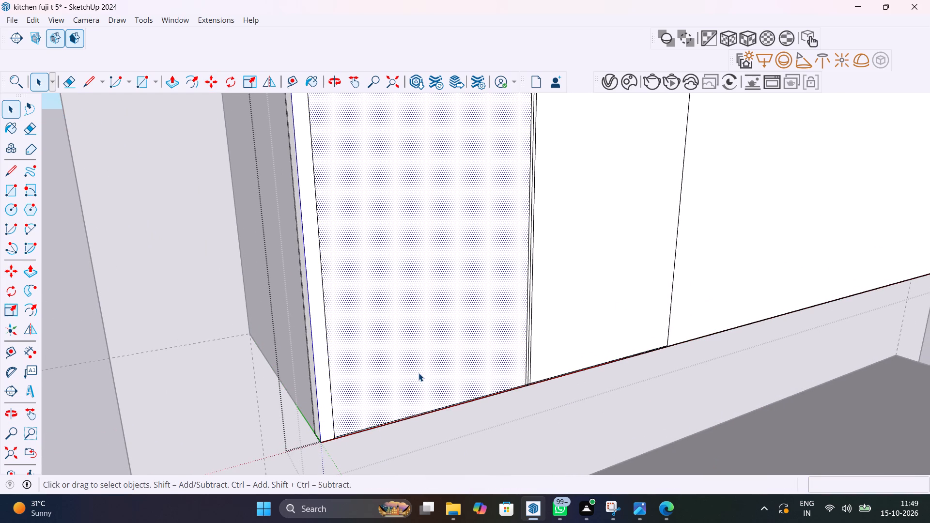
key(p)
click(418, 373)
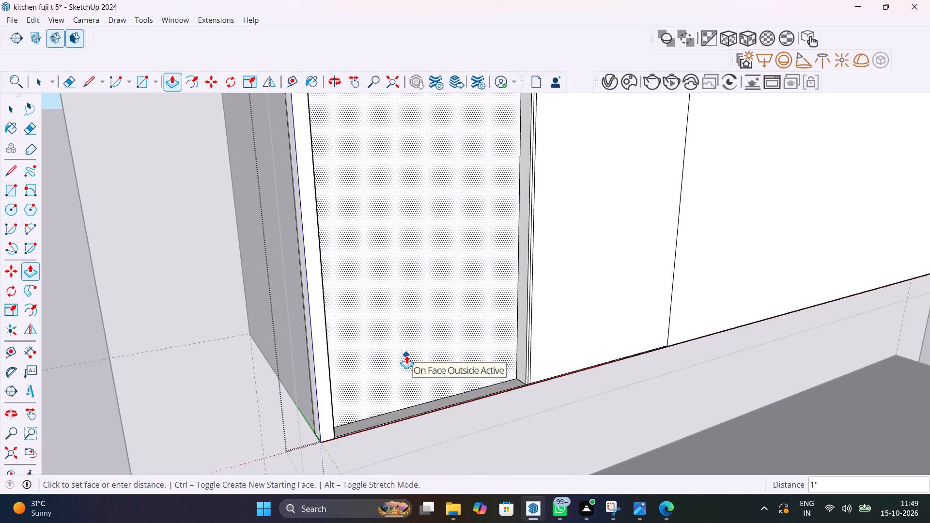
click(406, 355)
Leave the door front's group and open the cabinet carcass behind it for editing.
scroll(431, 398, down, 5)
middle_drag(460, 405, 427, 394)
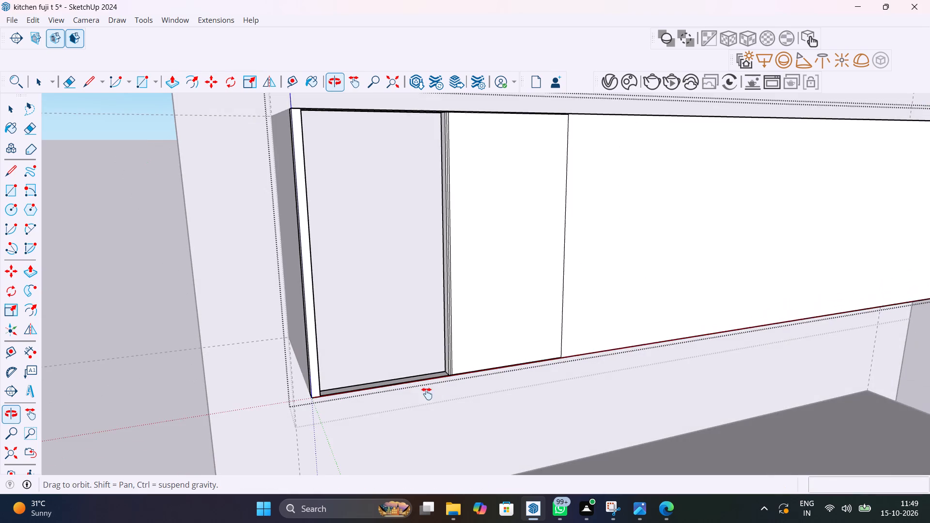
middle_drag(427, 394, 382, 459)
scroll(464, 360, up, 3)
key(space)
middle_drag(462, 354, 528, 364)
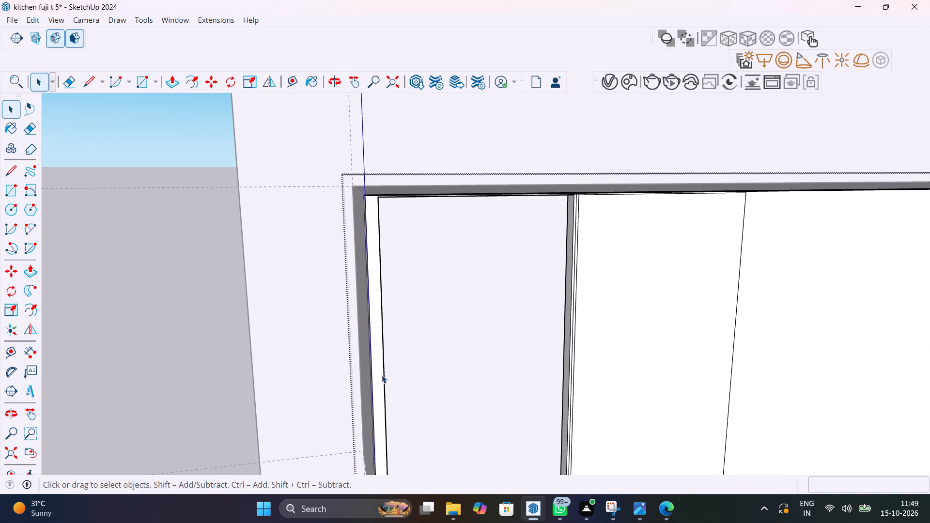
click(226, 384)
middle_drag(350, 393, 447, 405)
double_click(380, 368)
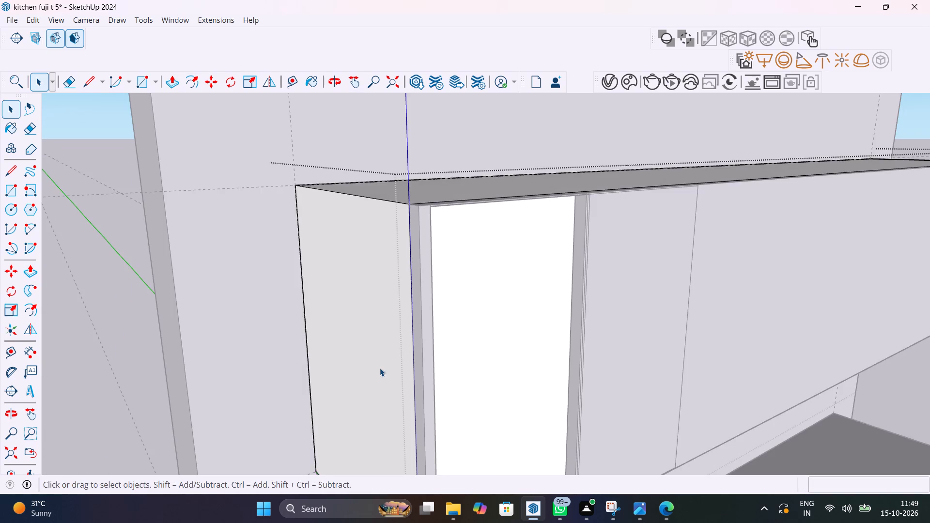
Draw an 11 3/4" by 1' 11 3/4" rectangle on the carcass front, corner to corner across the left door opening.
middle_drag(468, 371, 214, 326)
scroll(449, 221, up, 5)
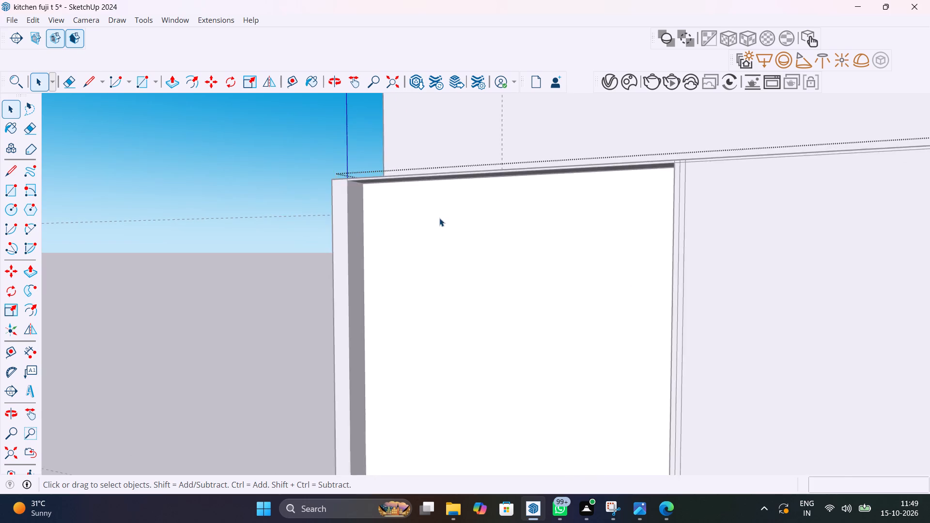
scroll(439, 218, up, 4)
key(r)
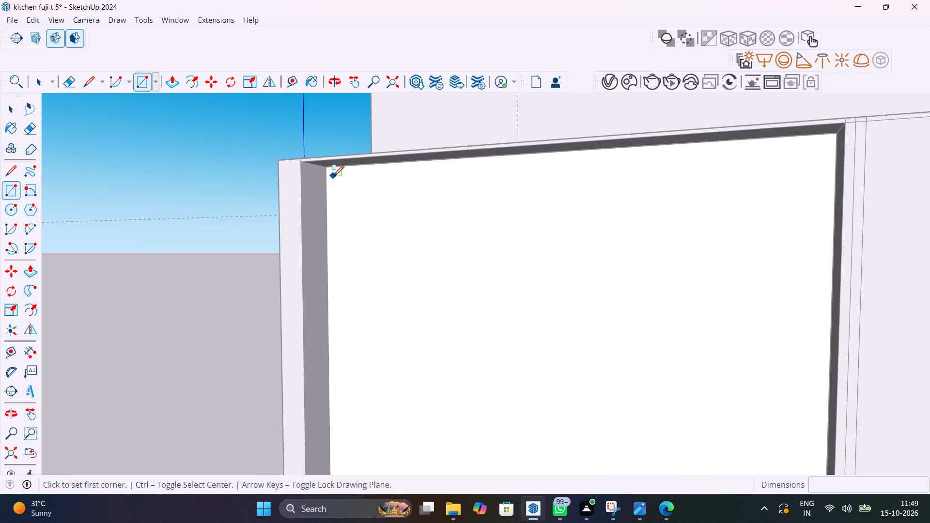
scroll(335, 172, up, 10)
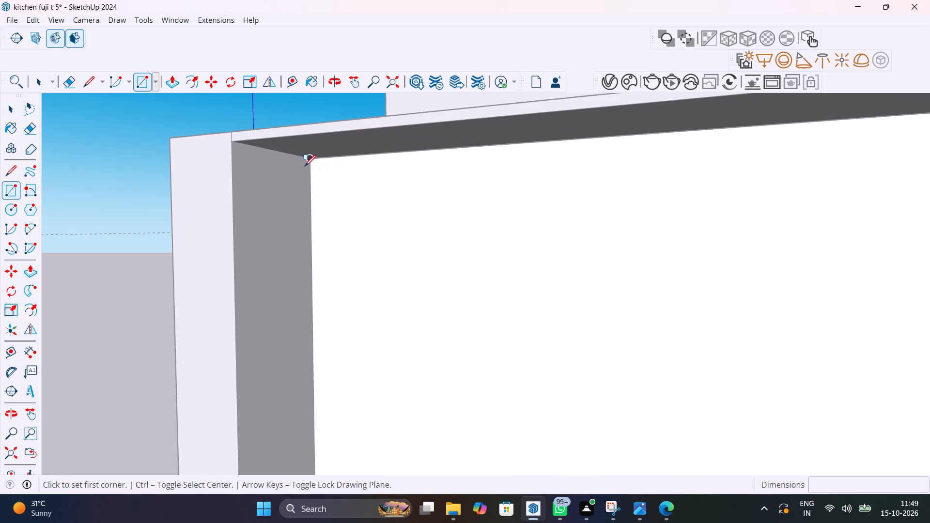
click(314, 164)
scroll(348, 206, down, 20)
scroll(348, 206, down, 4)
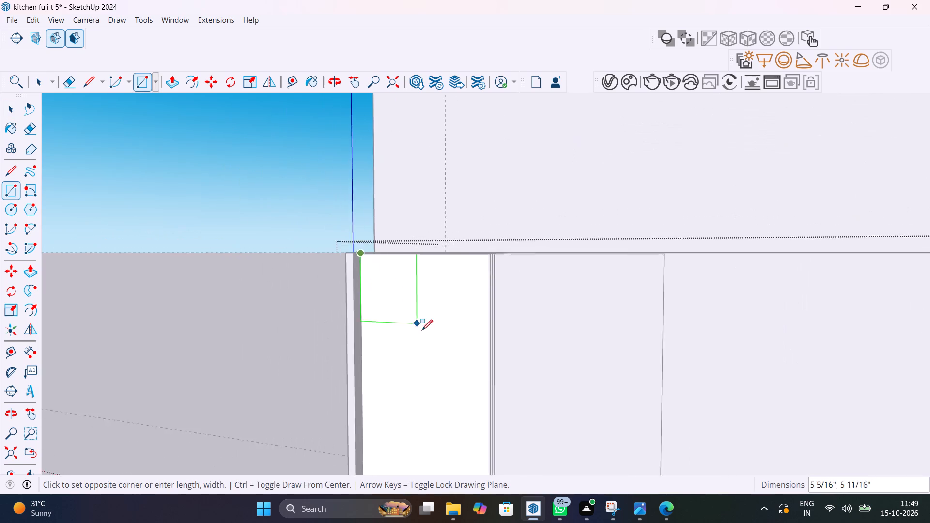
middle_drag(425, 333, 728, 300)
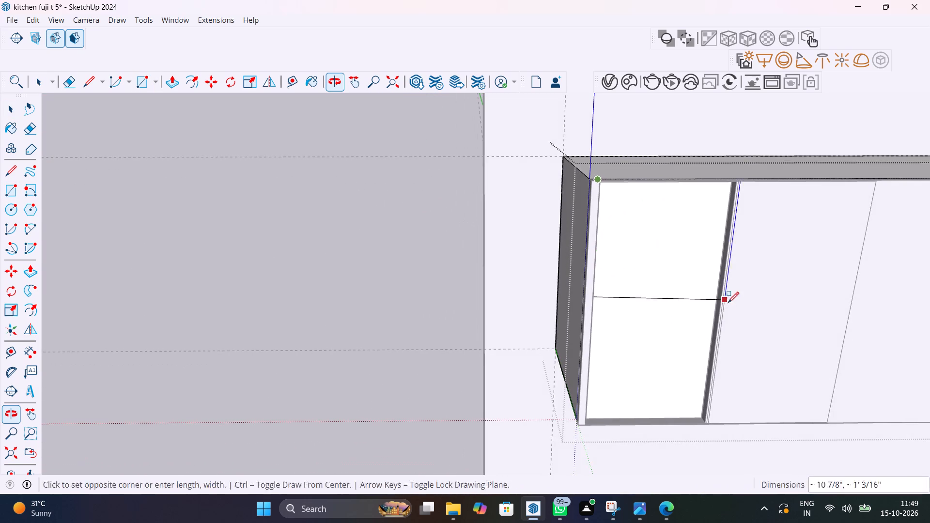
scroll(712, 386, up, 15)
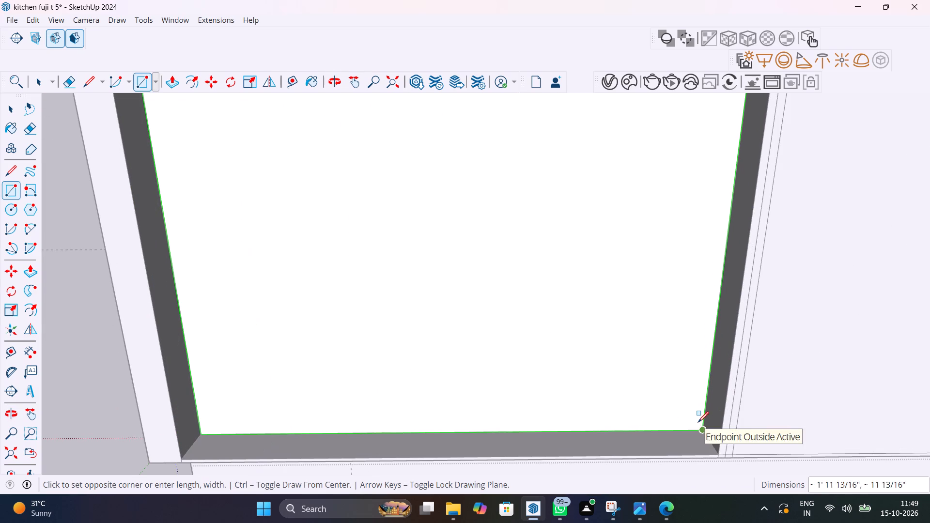
click(700, 427)
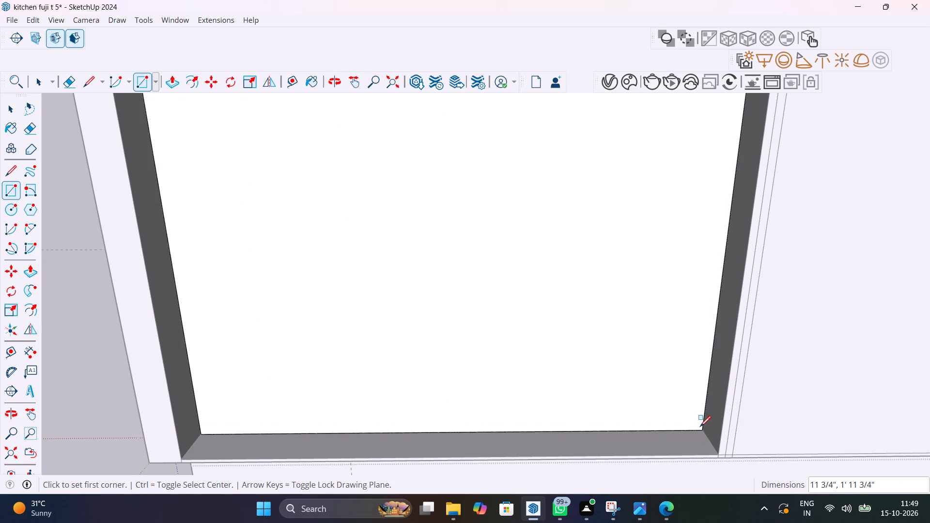
Push the new rectangle on the carcass front 11" inward to hollow the left compartment, and leave the carcass group.
key(p)
click(633, 399)
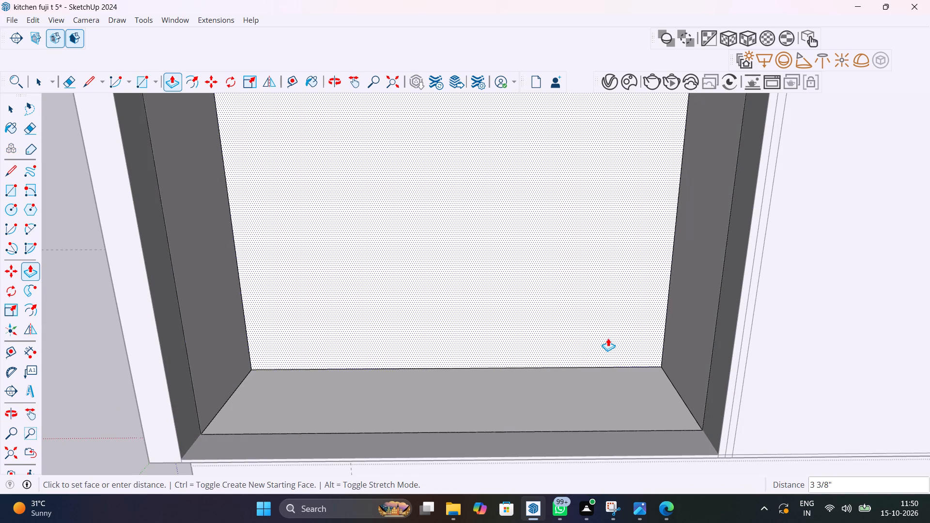
scroll(608, 338, down, 3)
middle_drag(610, 385, 776, 338)
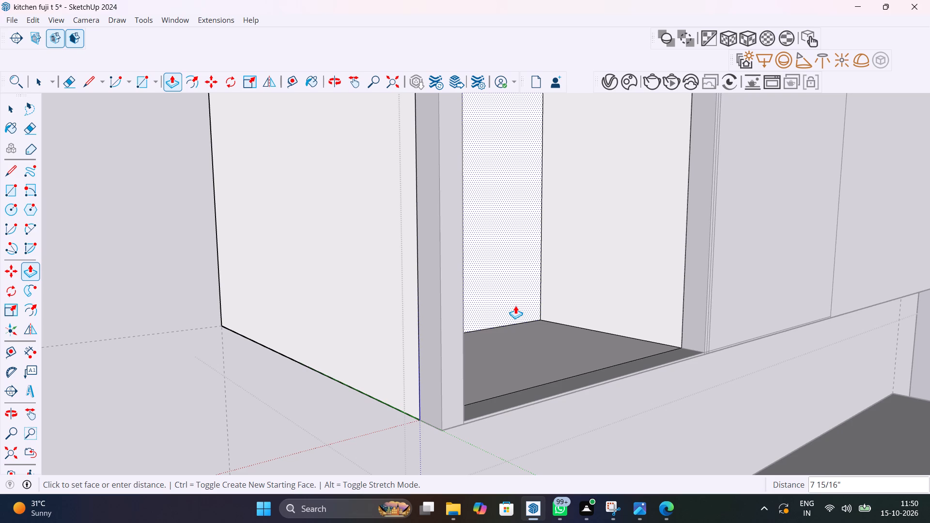
text(10)
key(shift+quotedbl)
key(Return)
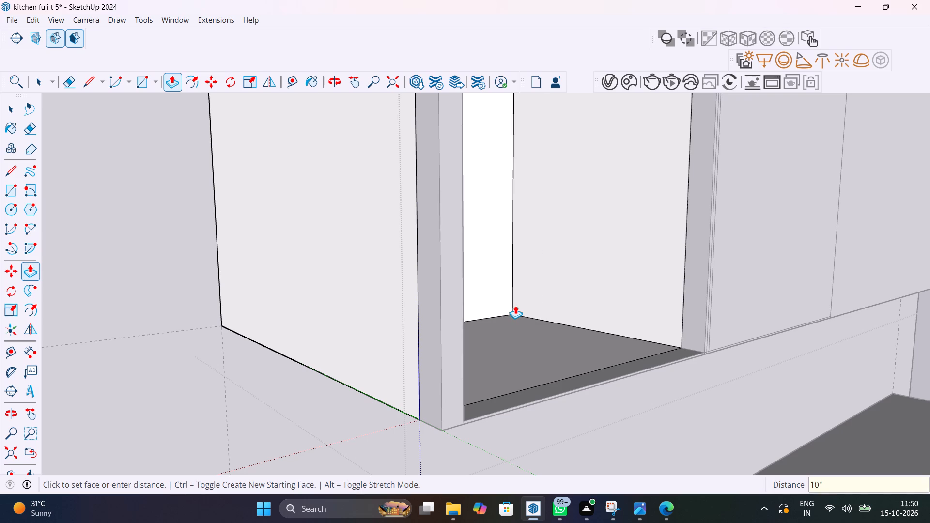
text(11")
key(Return)
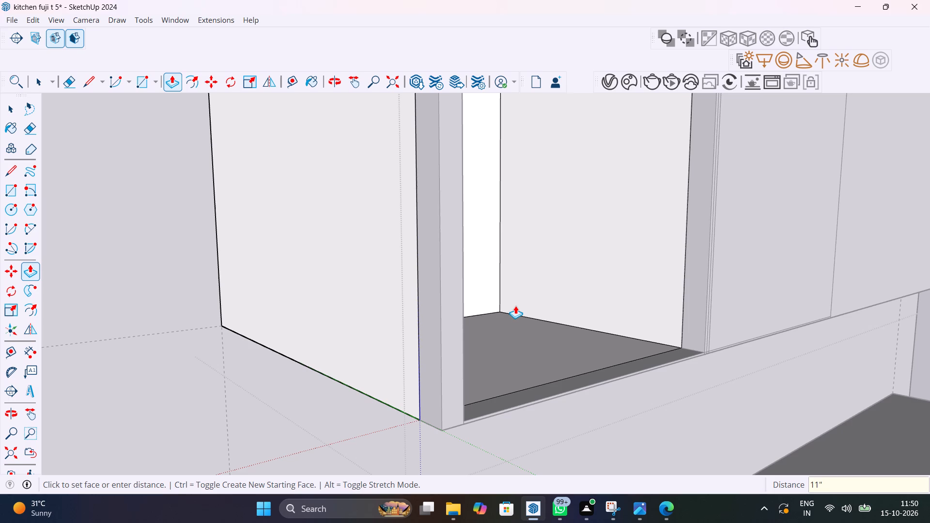
key(space)
scroll(388, 485, down, 7)
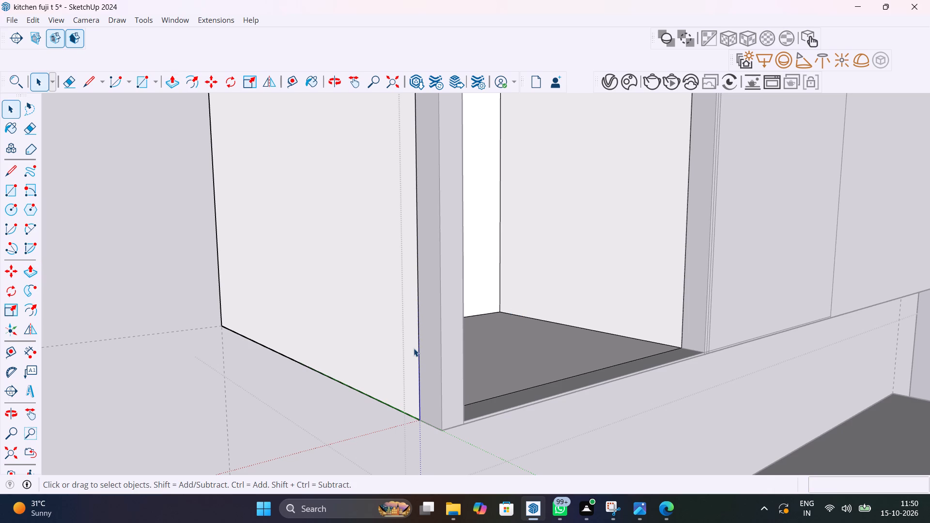
scroll(414, 348, down, 13)
middle_drag(422, 349, 292, 386)
click(235, 249)
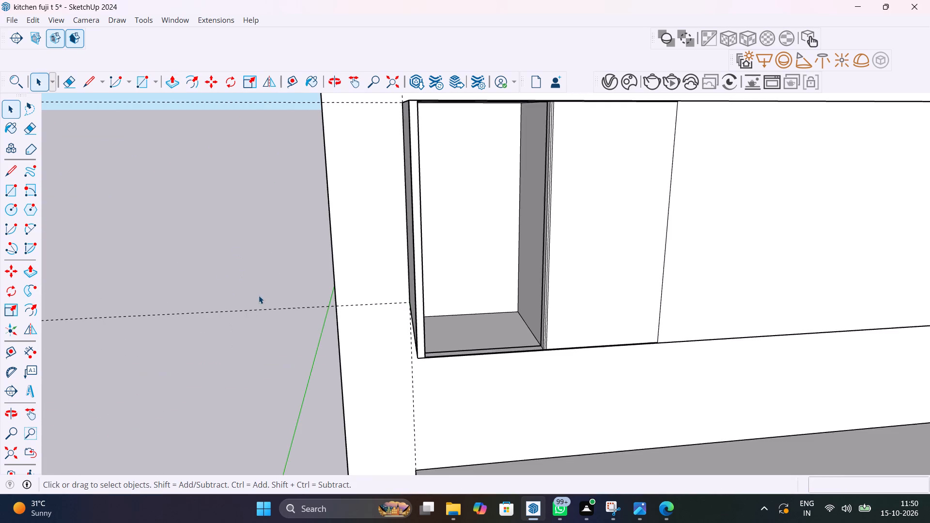
Reopen the carcass group and push the ceiling face of the hollowed left compartment down 2 mm, and leave the group.
scroll(260, 296, down, 6)
scroll(449, 266, up, 3)
middle_drag(464, 295, 513, 354)
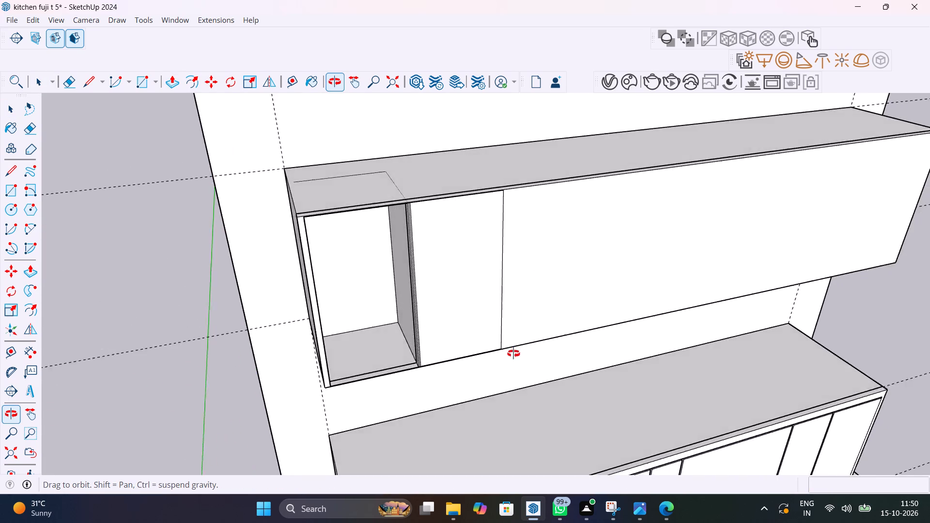
middle_drag(513, 354, 506, 255)
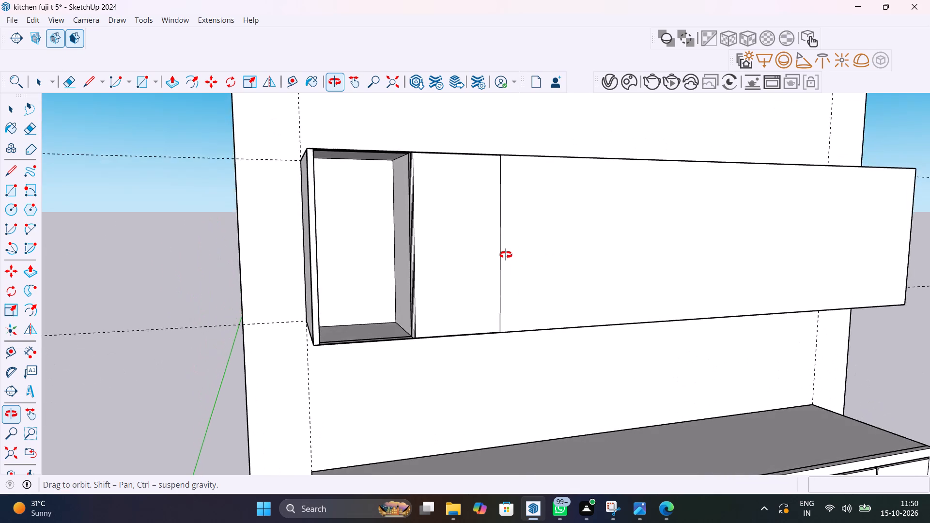
middle_drag(506, 255, 577, 395)
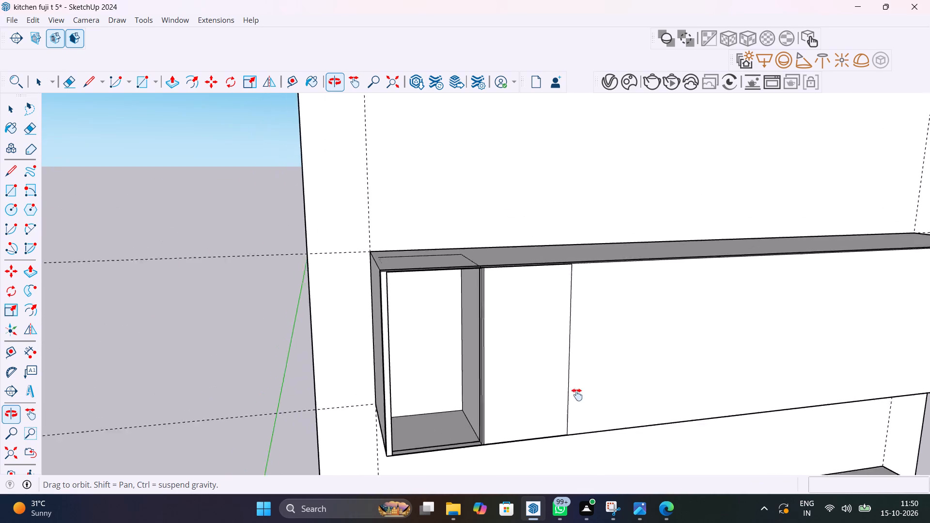
middle_drag(577, 395, 599, 278)
scroll(462, 272, up, 5)
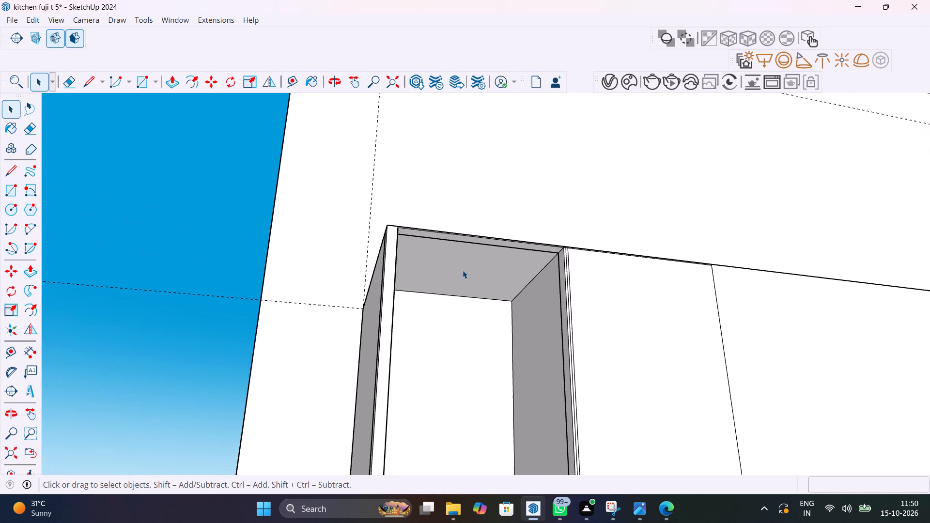
click(463, 266)
double_click(463, 266)
click(465, 267)
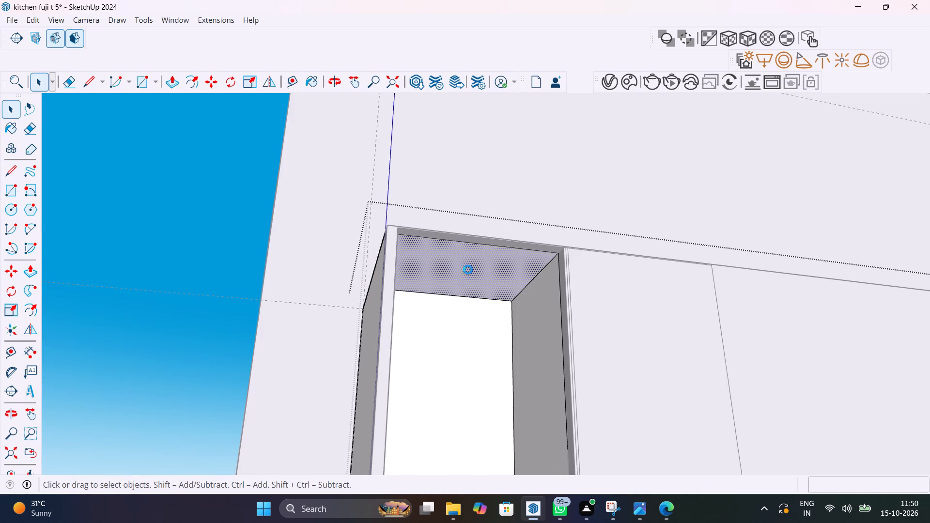
key(p)
click(465, 269)
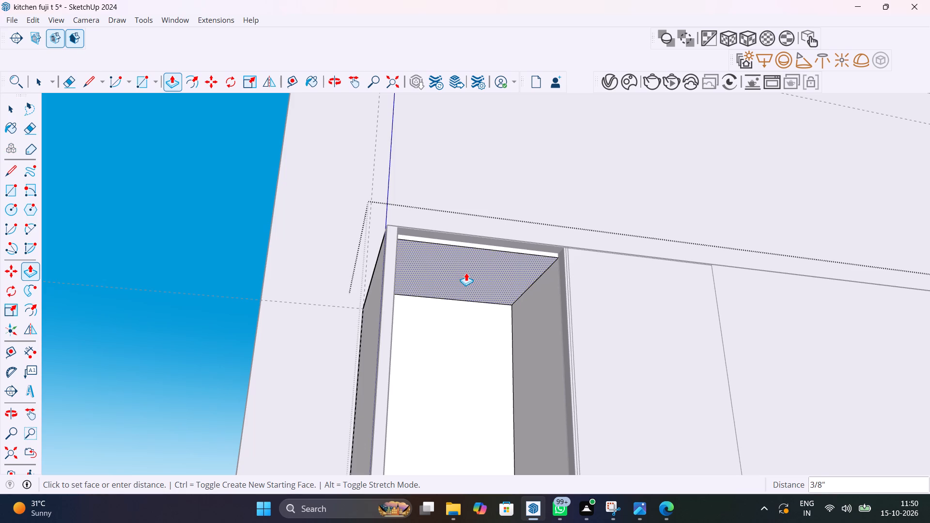
scroll(466, 273, up, 1)
middle_drag(466, 273, 457, 456)
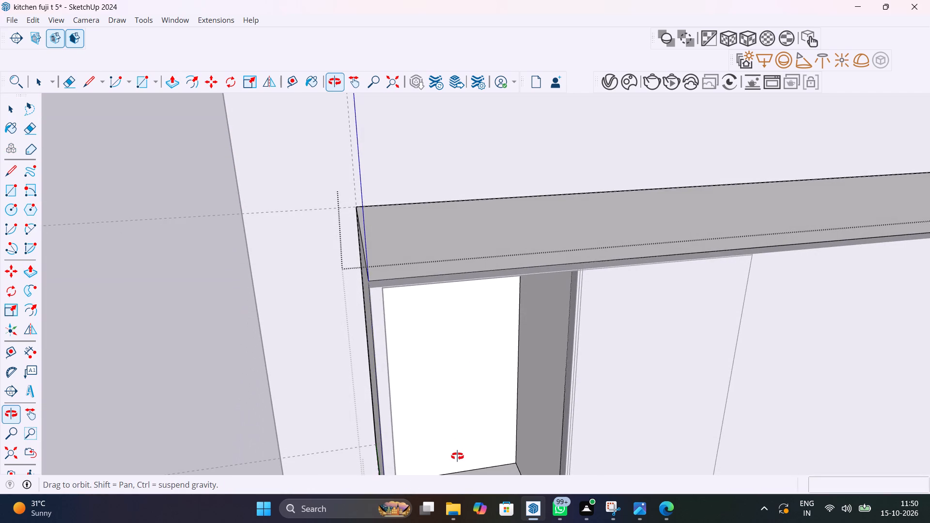
middle_drag(457, 456, 457, 342)
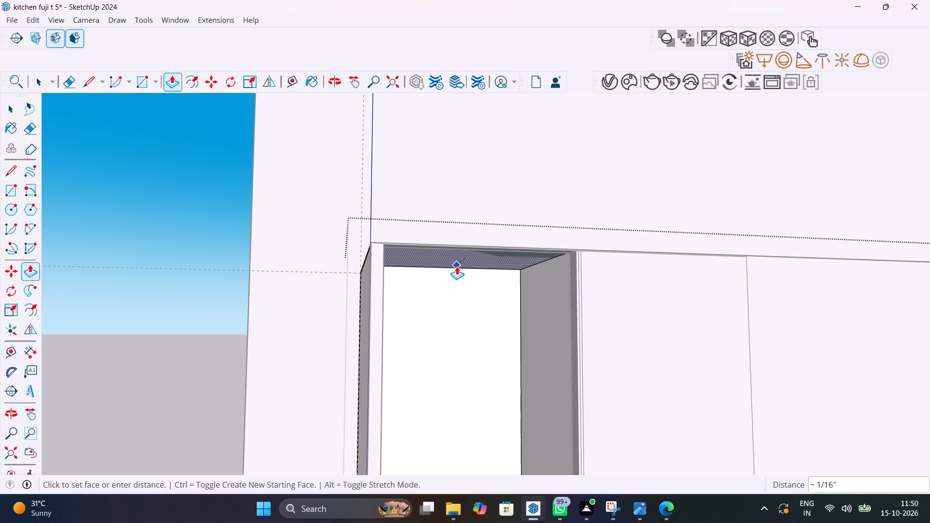
scroll(460, 273, up, 2)
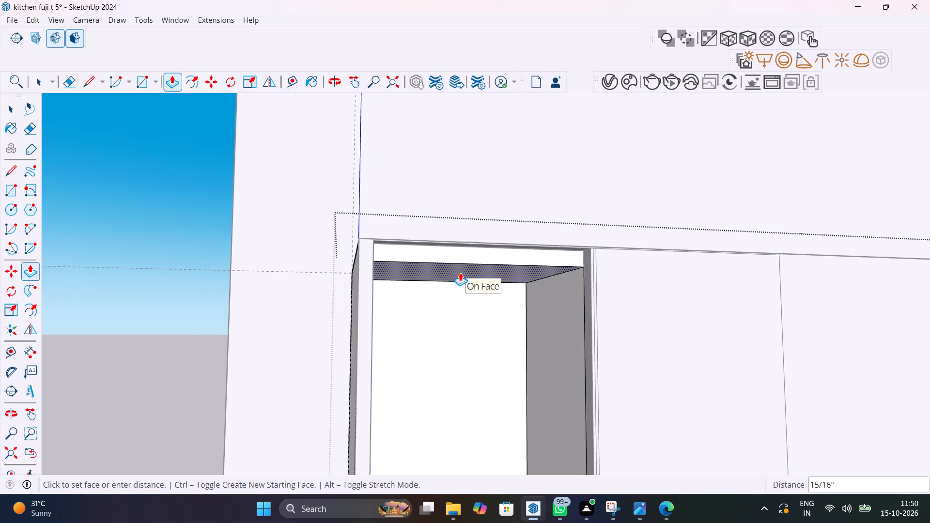
scroll(460, 273, up, 3)
key(1)
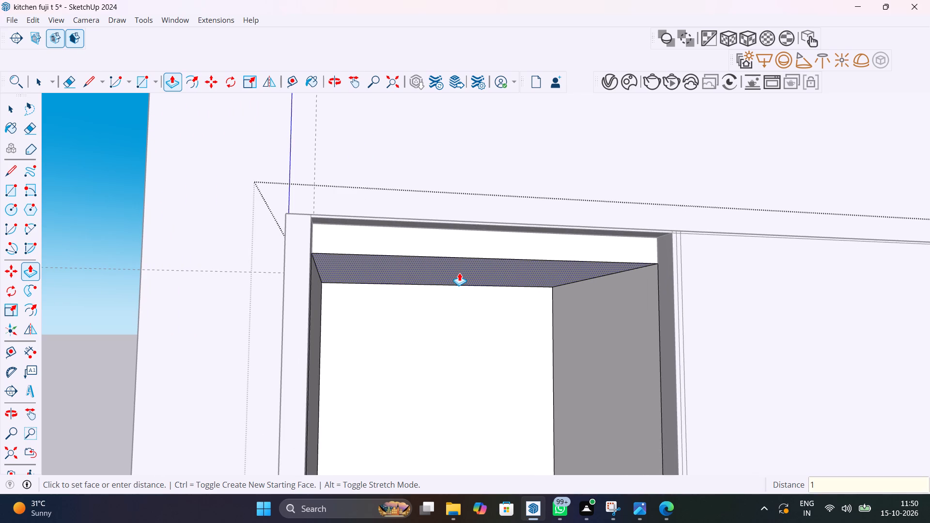
key(BackSpace)
key(2)
text(mm)
key(Return)
key(space)
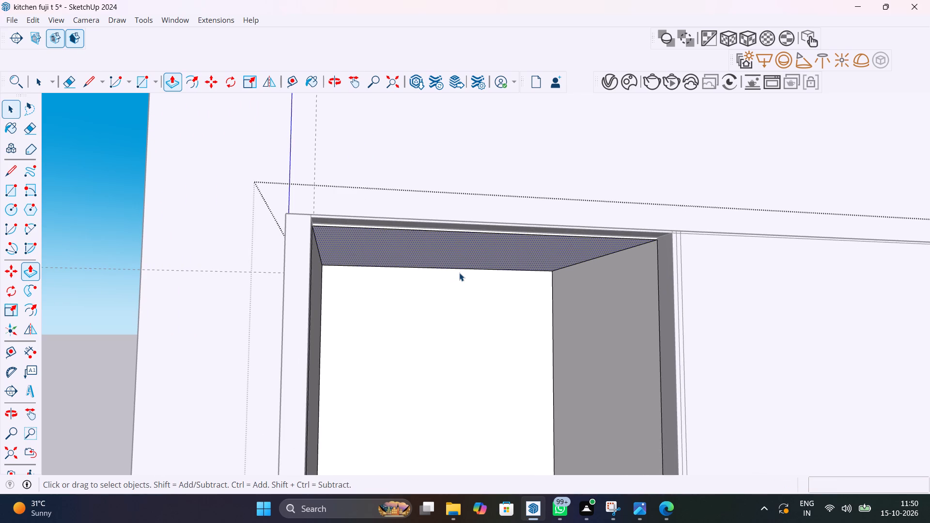
scroll(511, 244, down, 9)
click(84, 420)
Open the wall unit's door front for editing and push the second door face 1" inward, and leave the group.
middle_drag(360, 366, 435, 446)
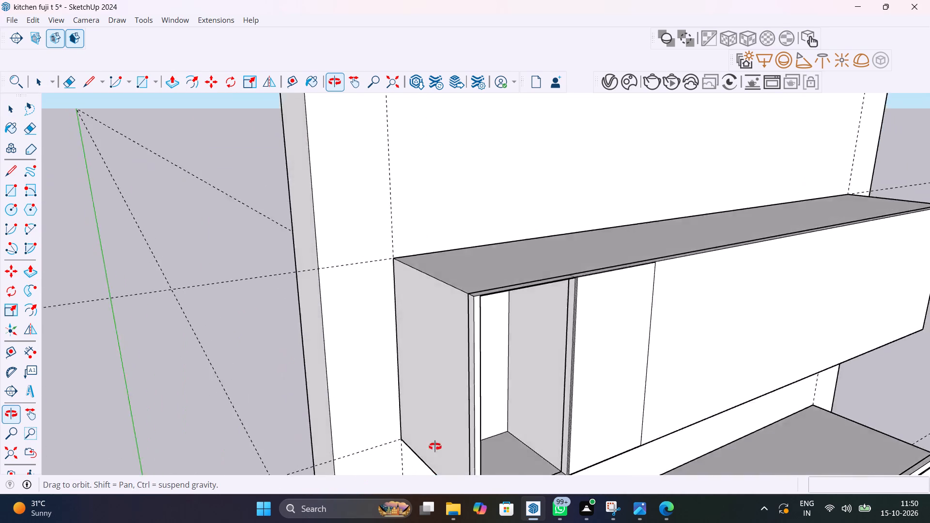
middle_drag(435, 446, 216, 424)
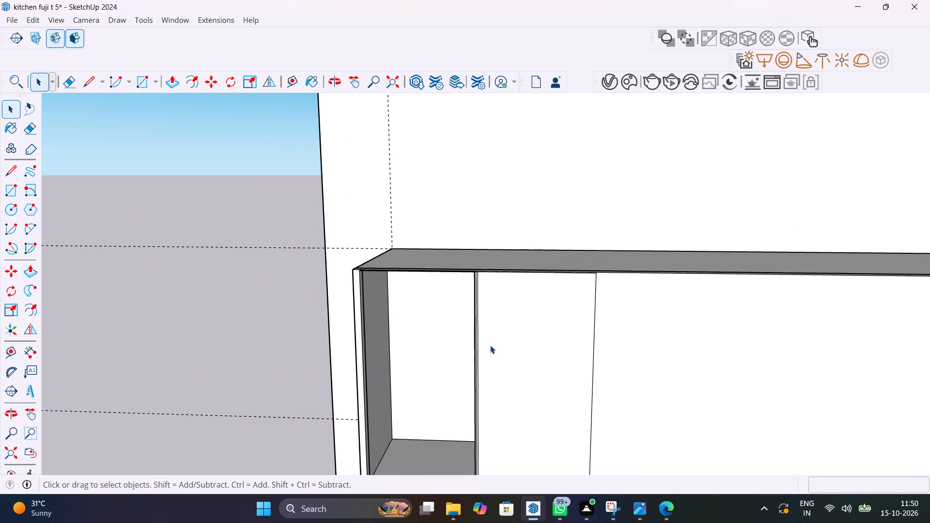
scroll(513, 343, up, 4)
click(512, 343)
scroll(530, 361, down, 6)
double_click(531, 361)
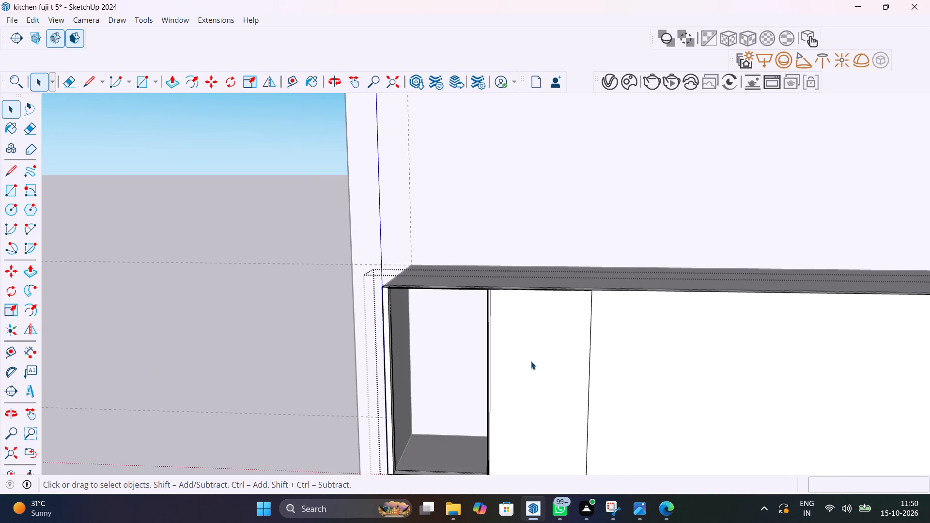
click(531, 361)
middle_drag(537, 362, 534, 319)
key(p)
click(532, 318)
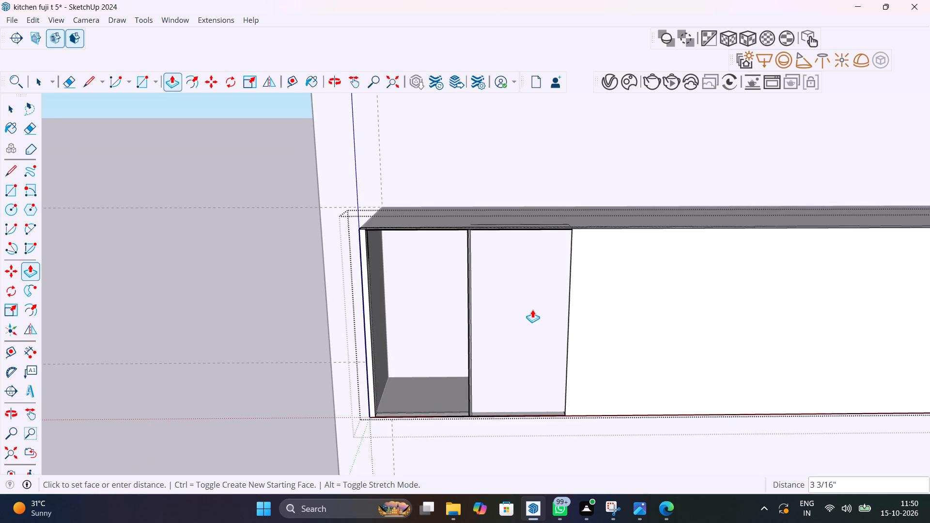
click(550, 321)
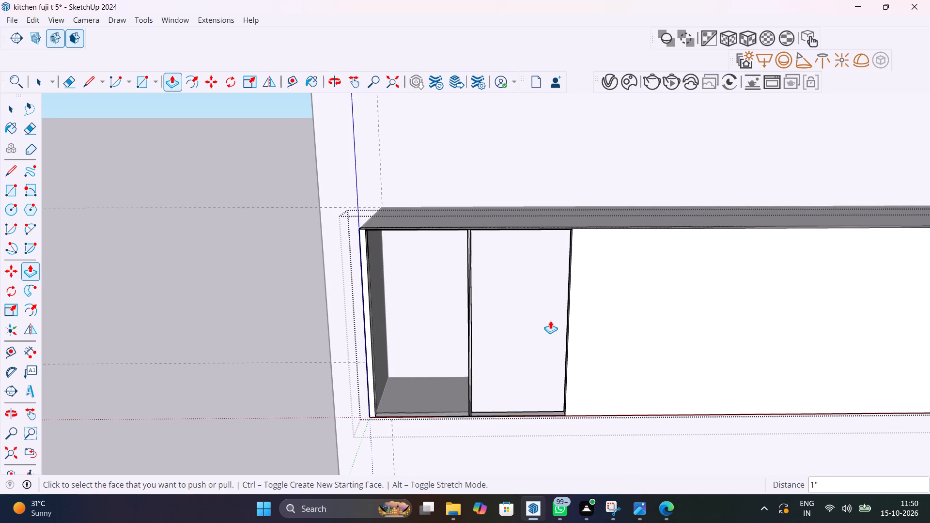
middle_drag(549, 347, 545, 327)
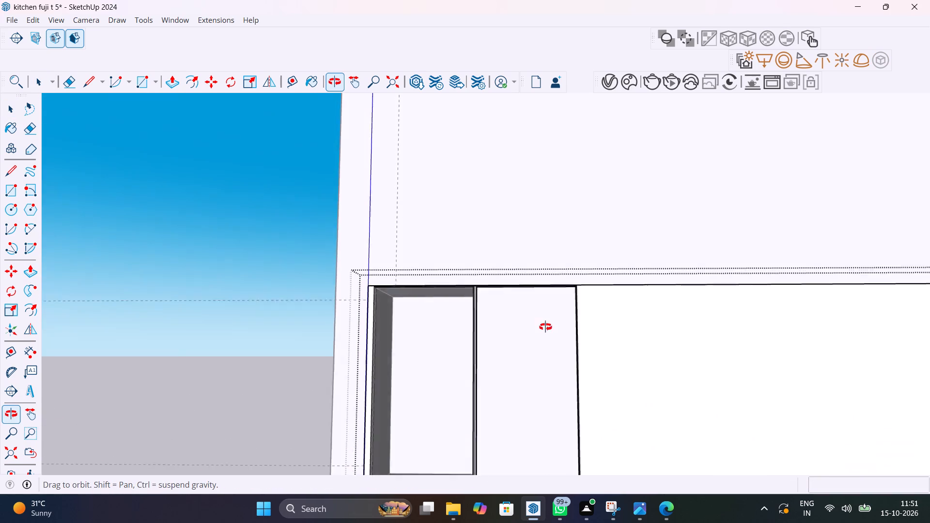
middle_drag(545, 327, 550, 309)
key(space)
scroll(444, 372, down, 1)
middle_drag(496, 446, 518, 497)
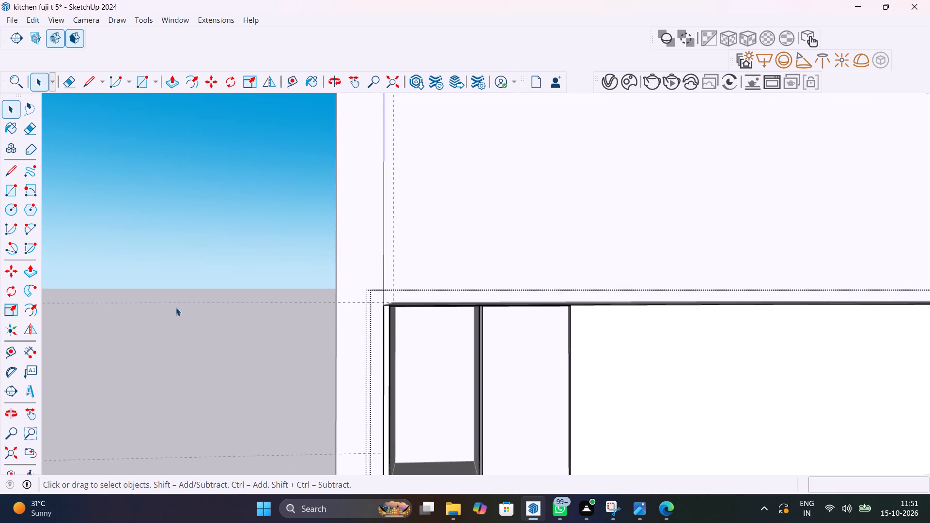
click(176, 308)
Open the carcass group and draw a rectangle about 1' 11 13/16" by 11 13/16" across the second door opening, corner to corner.
middle_drag(273, 373, 345, 507)
double_click(427, 316)
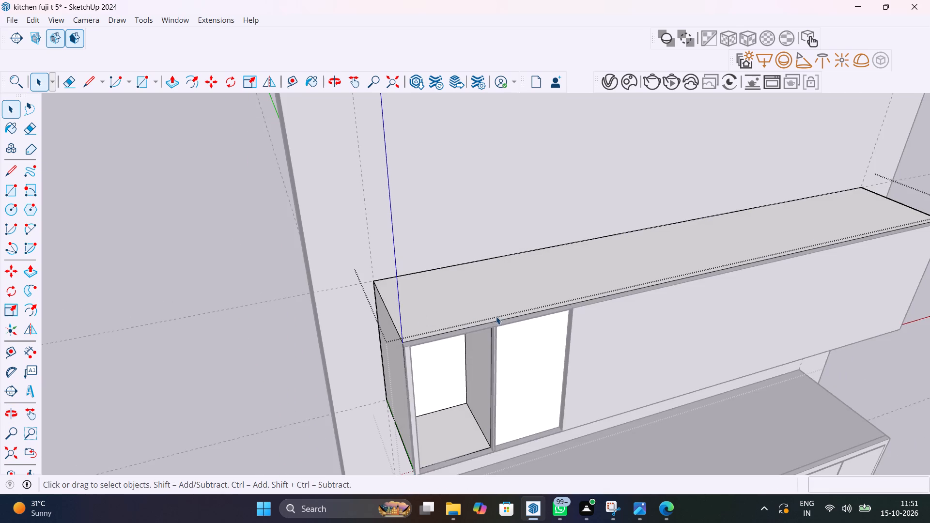
scroll(530, 324, up, 10)
middle_drag(513, 381, 431, 212)
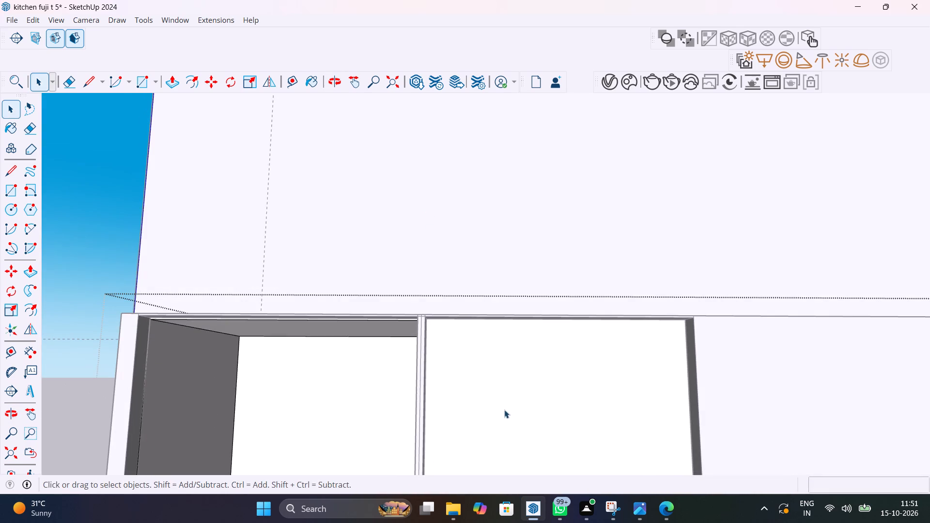
middle_drag(503, 409, 381, 308)
scroll(381, 308, up, 1)
key(r)
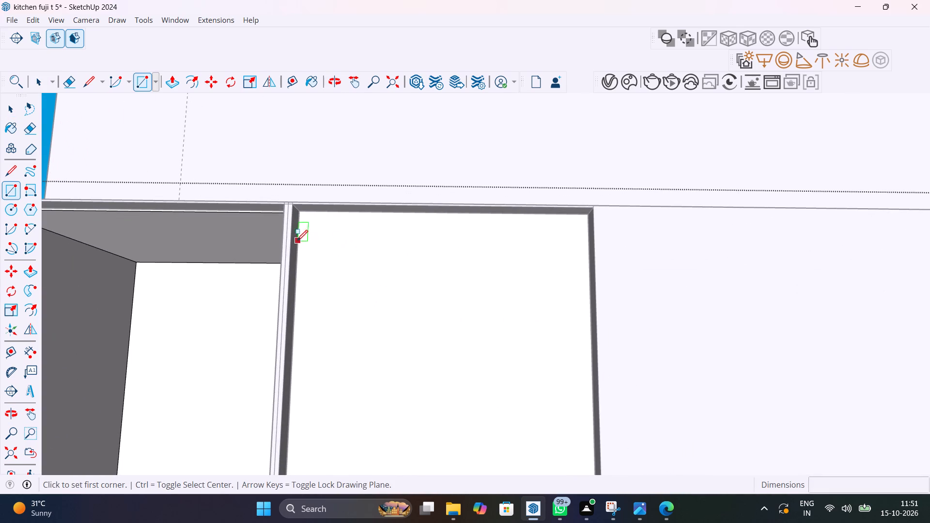
click(303, 213)
scroll(356, 255, down, 20)
scroll(356, 255, down, 1)
shift+middle_drag(381, 311, 397, 331)
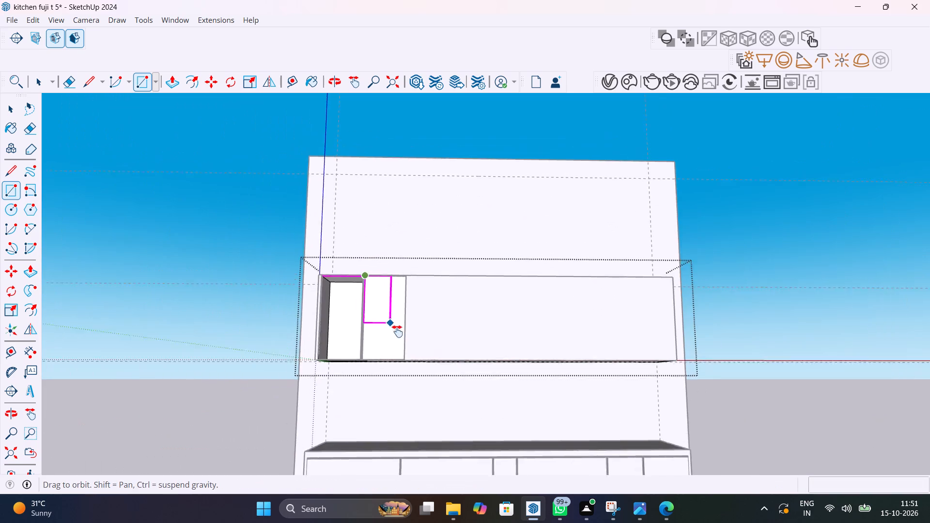
shift+middle_drag(397, 331, 460, 322)
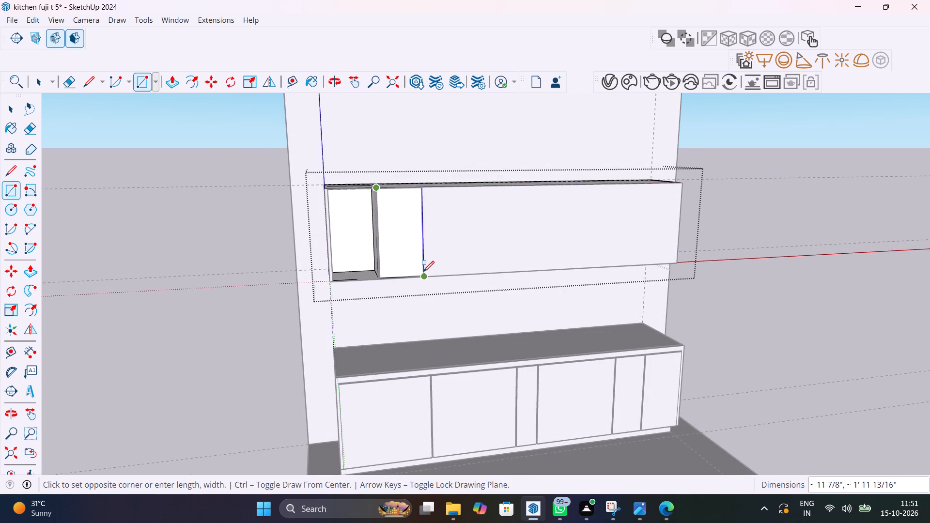
scroll(423, 272, up, 11)
middle_drag(429, 279, 469, 338)
scroll(444, 317, up, 10)
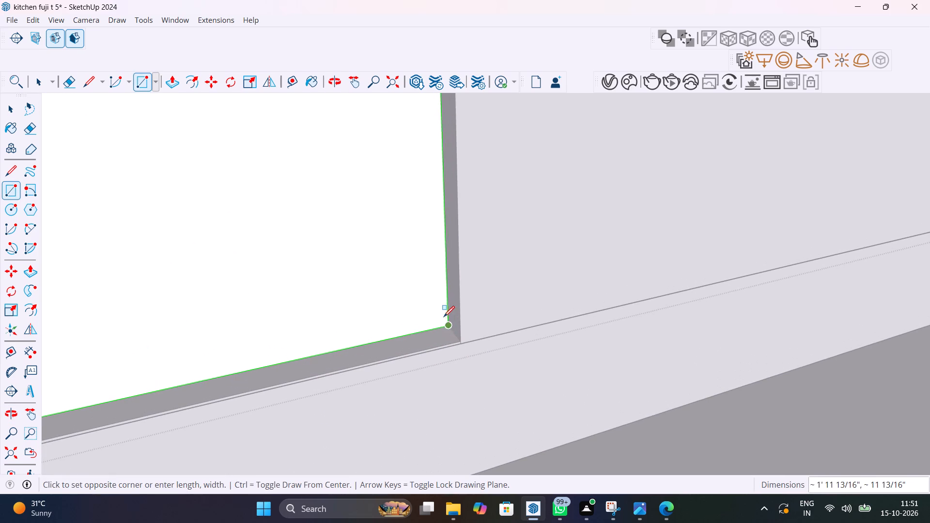
click(445, 323)
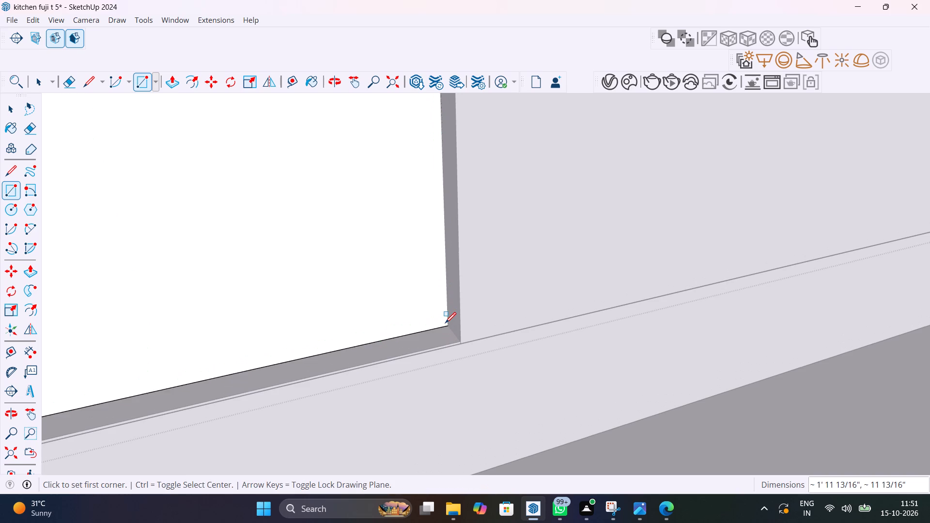
scroll(445, 323, down, 15)
key(space)
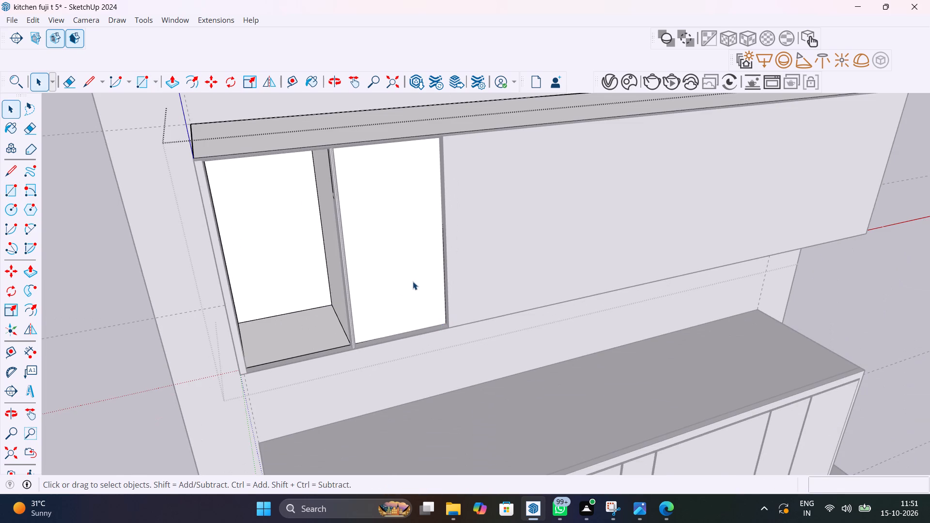
Push the new rectangle in the second door opening inward to the left compartment's back depth, and leave the carcass group.
click(413, 281)
key(p)
click(413, 281)
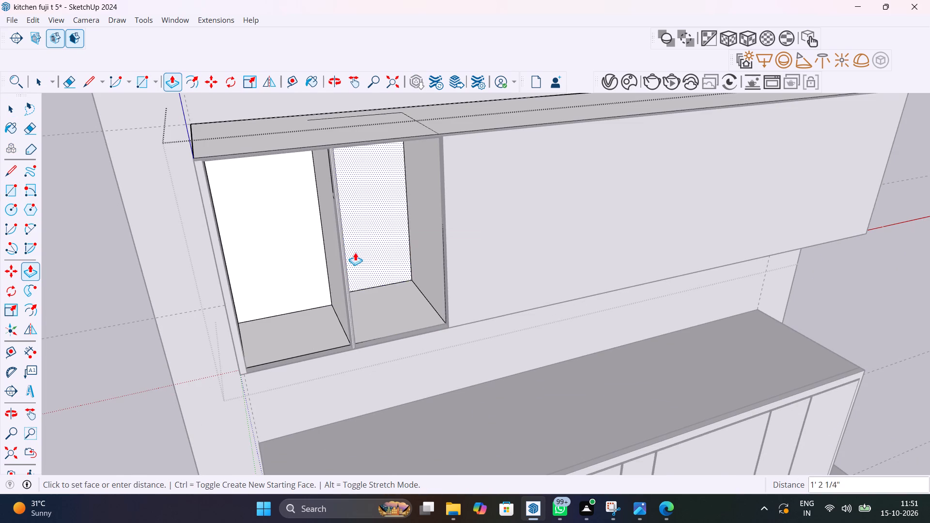
click(318, 264)
key(space)
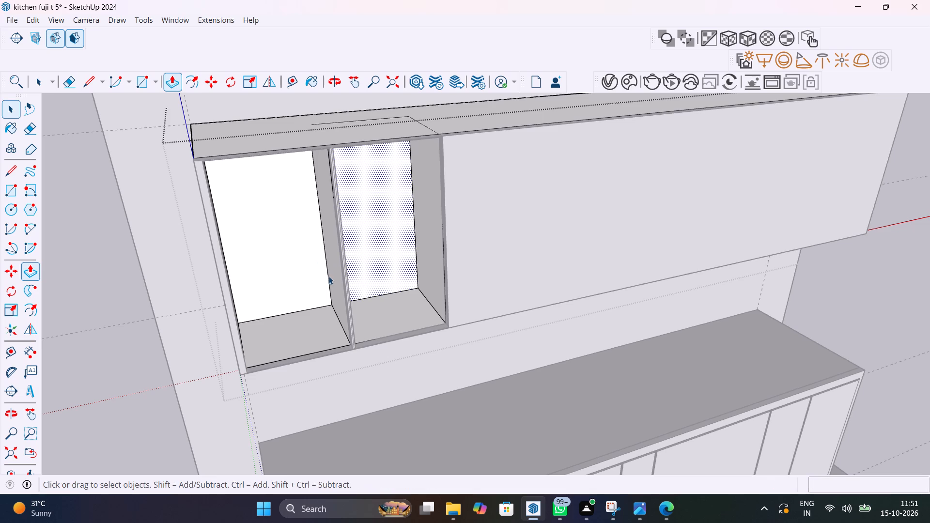
click(66, 282)
Reopen the carcass group and push the second compartment's ceiling face down level with the left compartment's ceiling.
middle_drag(305, 284, 264, 244)
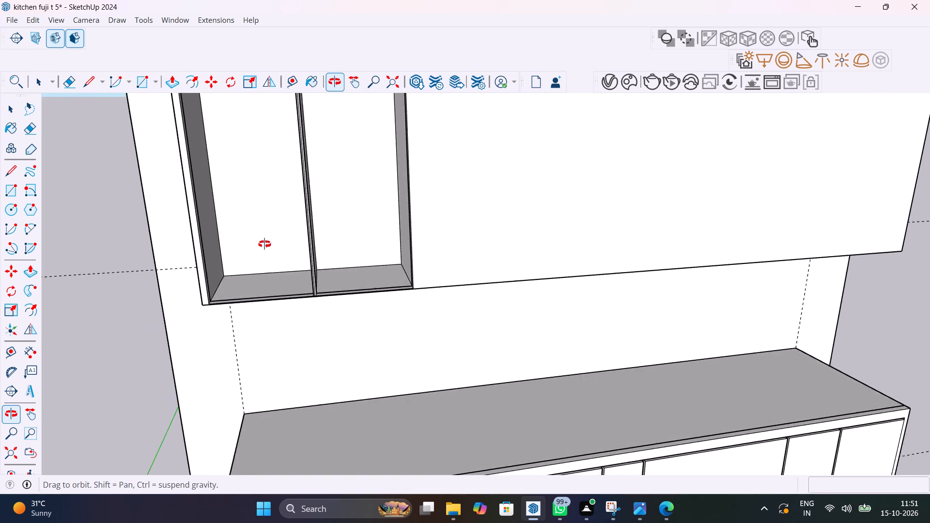
middle_drag(264, 244, 280, 317)
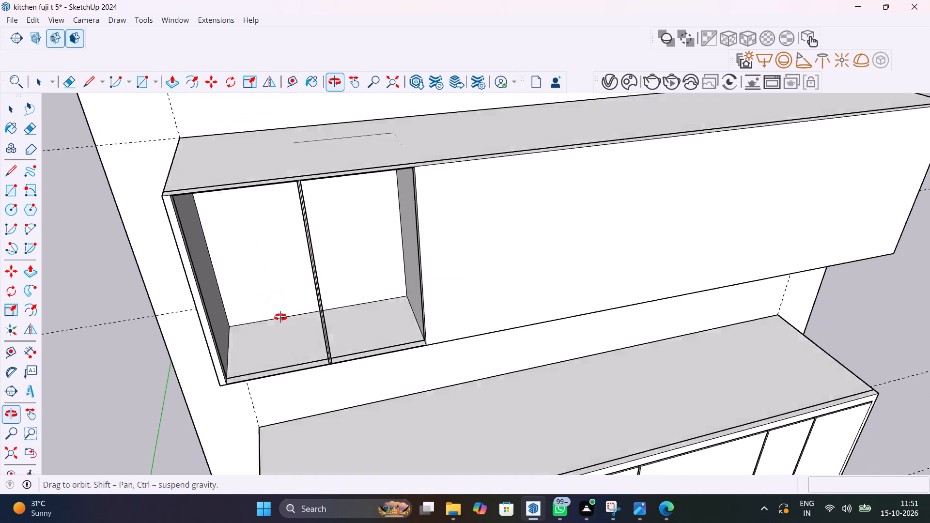
middle_drag(280, 317, 316, 272)
shift+middle_drag(324, 296, 345, 377)
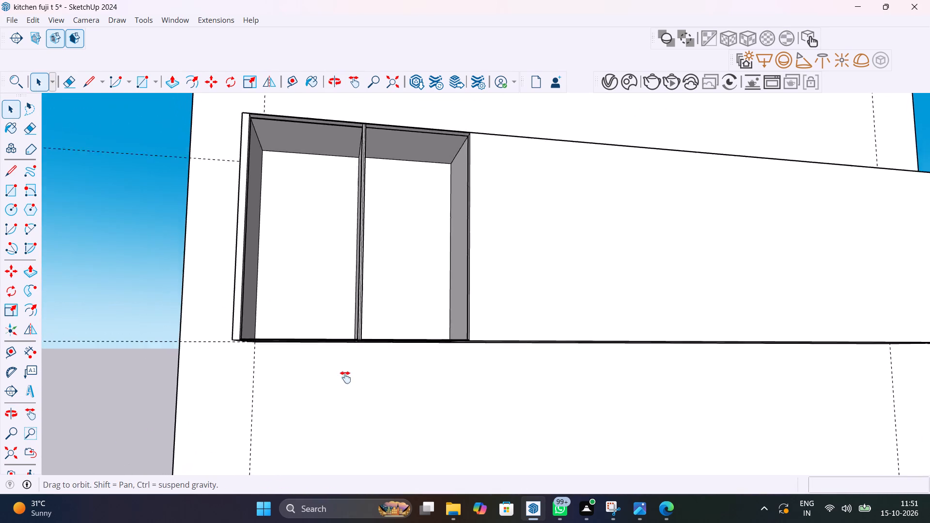
shift+middle_drag(345, 377, 372, 460)
scroll(442, 286, up, 5)
click(444, 241)
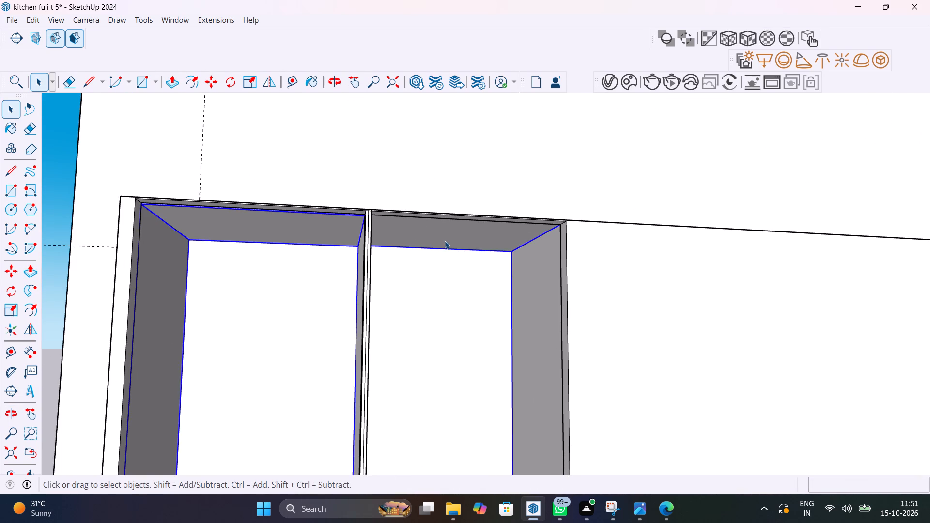
double_click(445, 241)
click(445, 241)
click(445, 241)
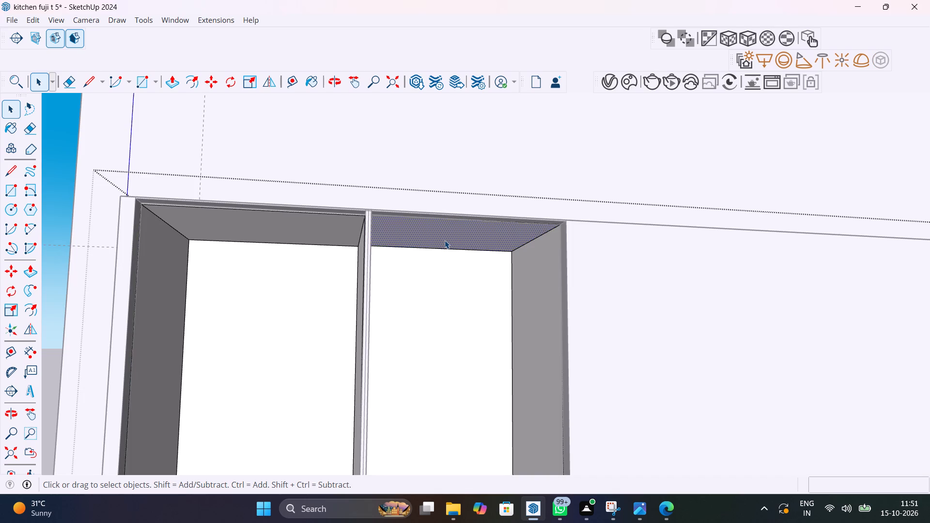
key(p)
click(445, 240)
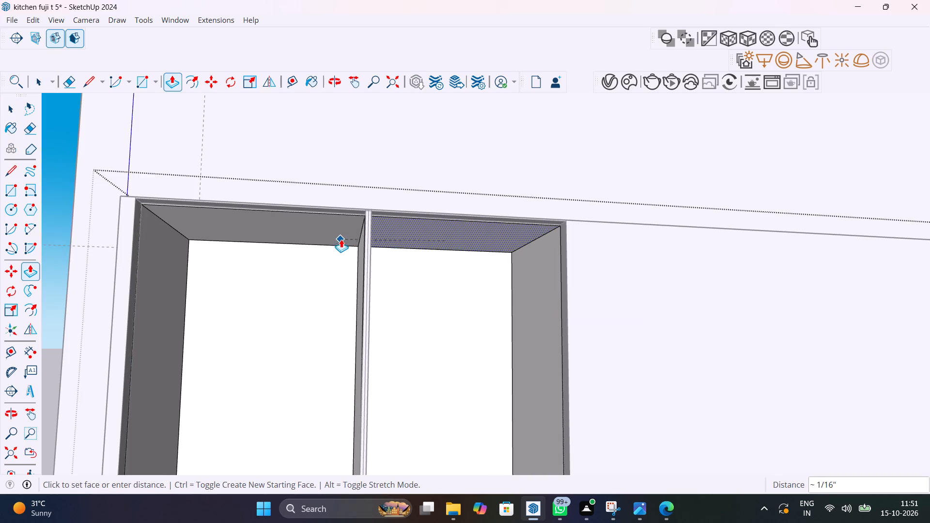
scroll(337, 225, up, 5)
click(337, 225)
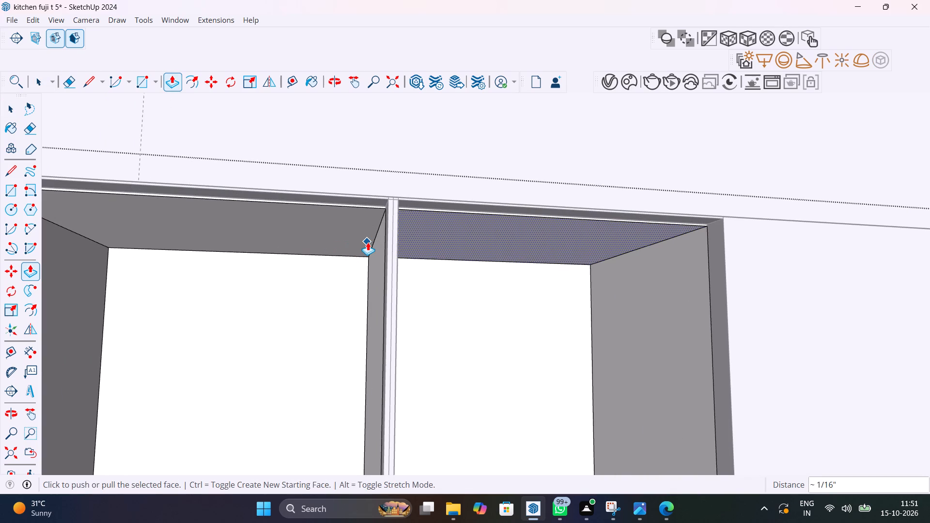
Push the floor face of the left compartment up 2 mm.
scroll(368, 242, down, 12)
middle_drag(405, 336, 420, 403)
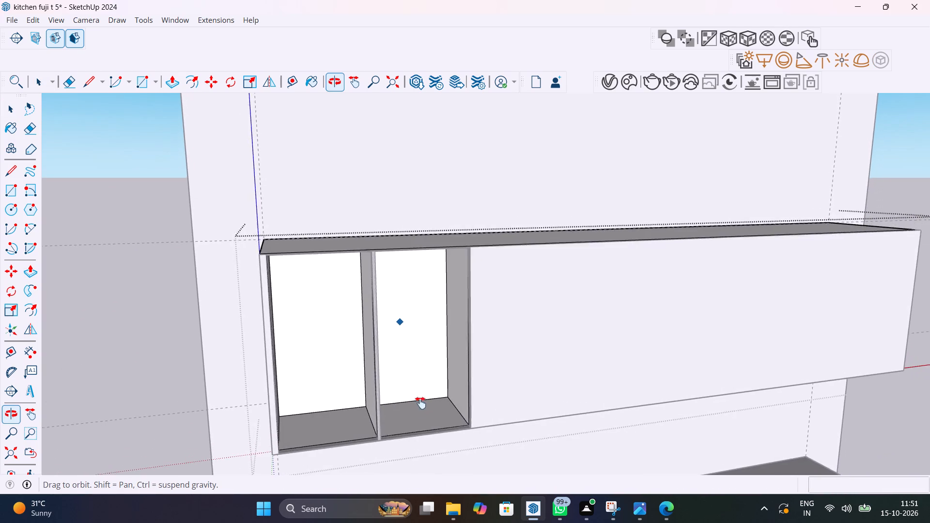
middle_drag(420, 403, 494, 340)
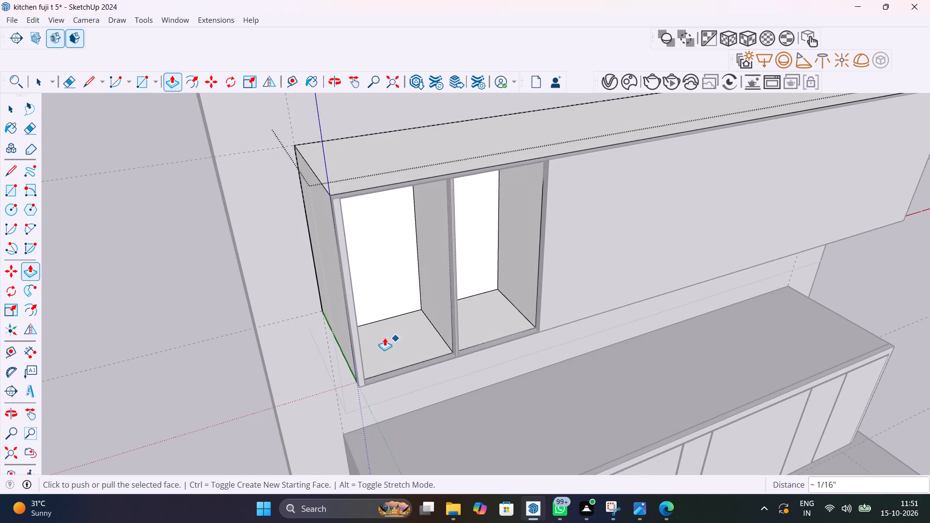
key(space)
click(396, 348)
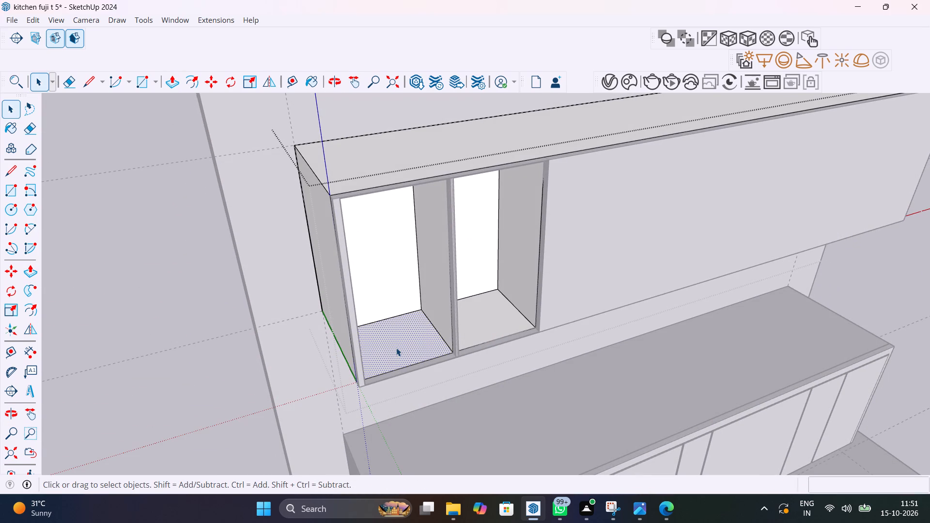
key(p)
click(396, 348)
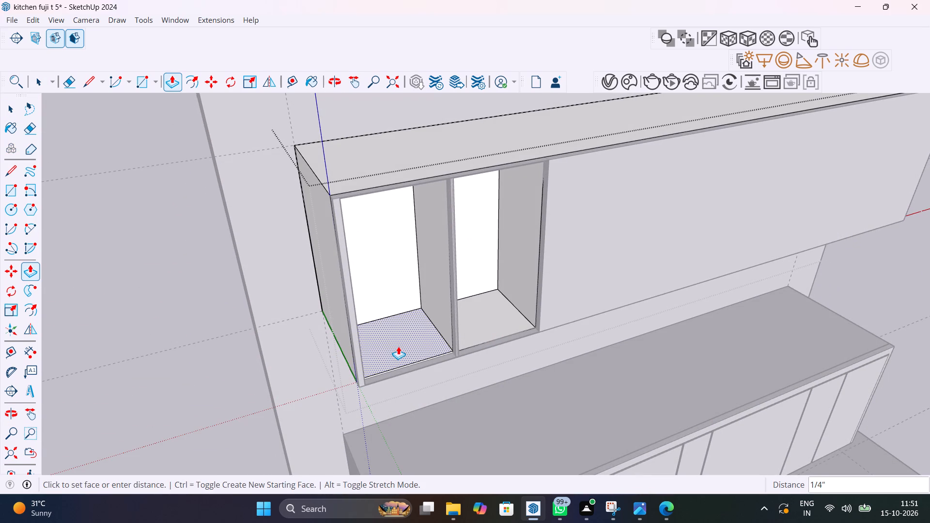
text(2mm)
key(Return)
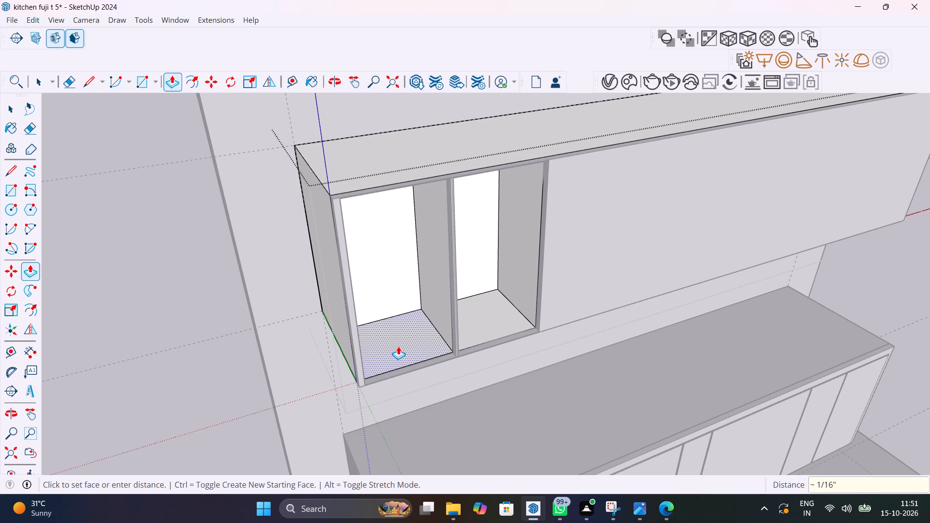
Repeat the 2 mm push on the second compartment's floor face, and leave the carcass group.
key(space)
click(498, 323)
key(p)
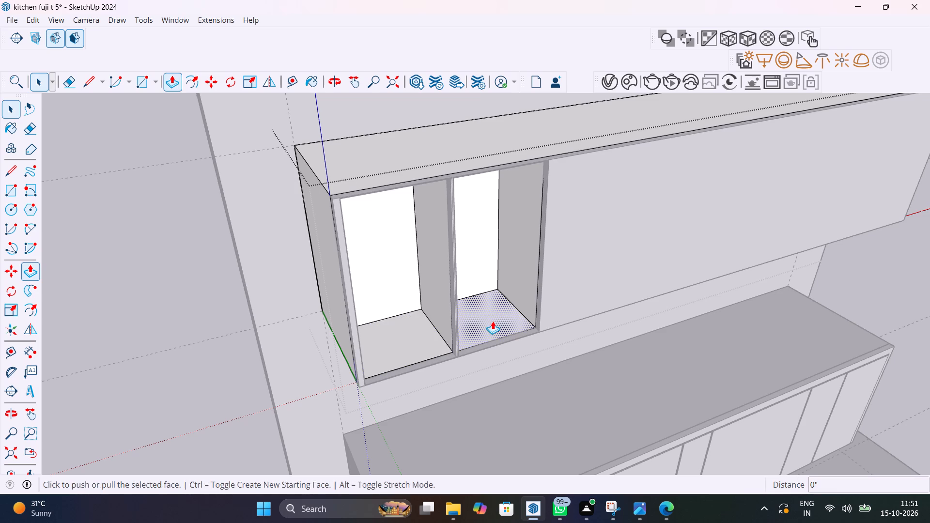
double_click(493, 321)
key(space)
scroll(493, 322, down, 5)
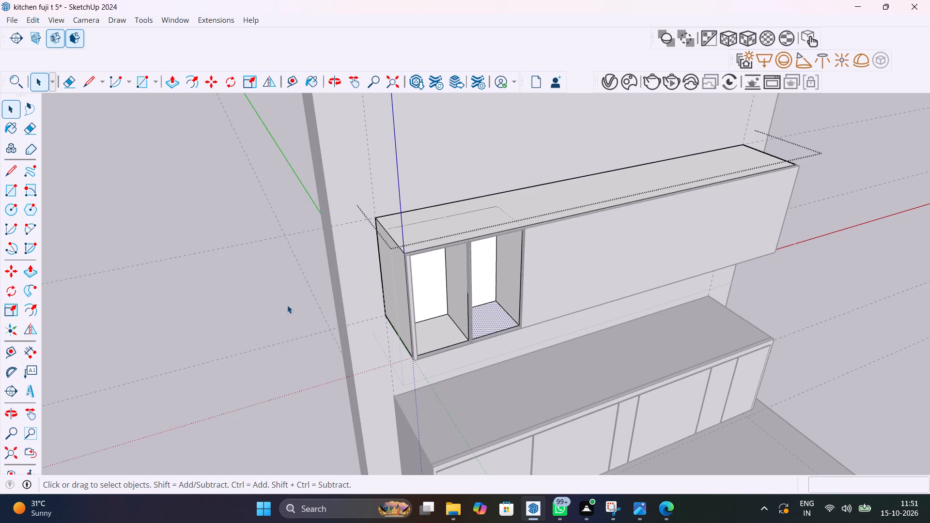
click(280, 303)
Draw an 11" by about 11 13/16" rectangle over the left compartment's floor, outside the group, from back corner to opposite front corner.
middle_drag(386, 308, 301, 253)
scroll(375, 246, up, 4)
middle_drag(421, 272, 372, 231)
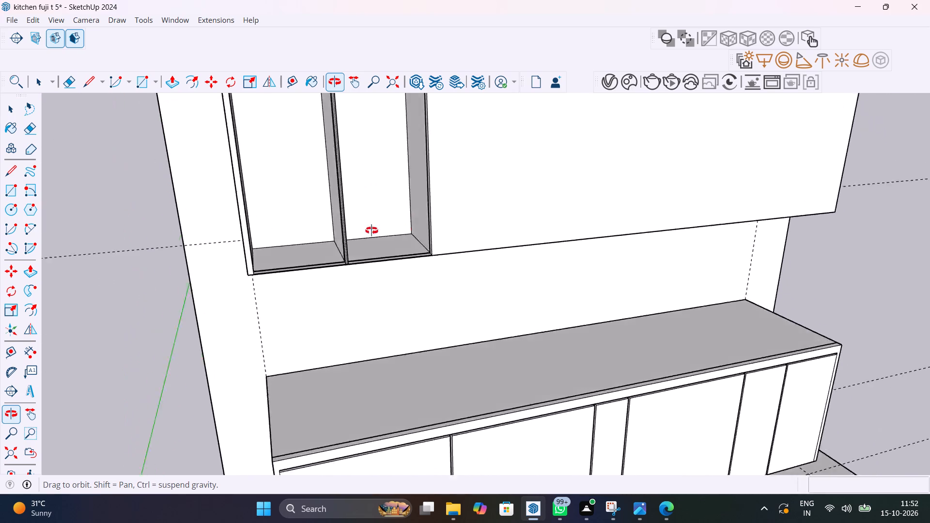
middle_drag(372, 231, 387, 249)
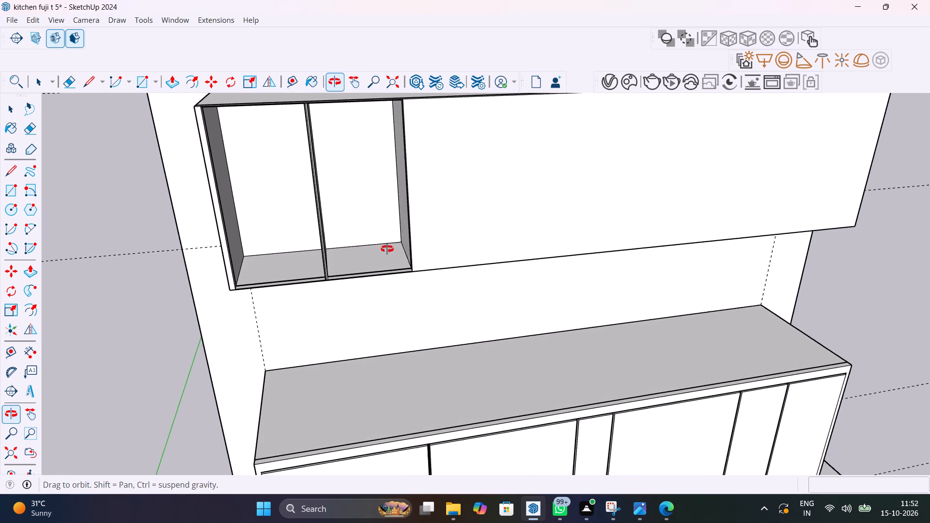
middle_drag(387, 249, 501, 249)
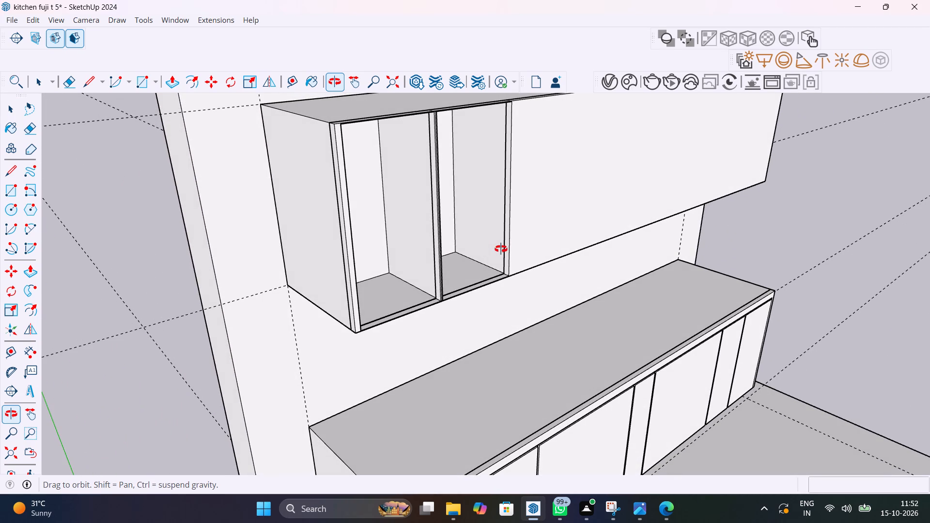
middle_drag(501, 249, 454, 252)
scroll(319, 293, up, 9)
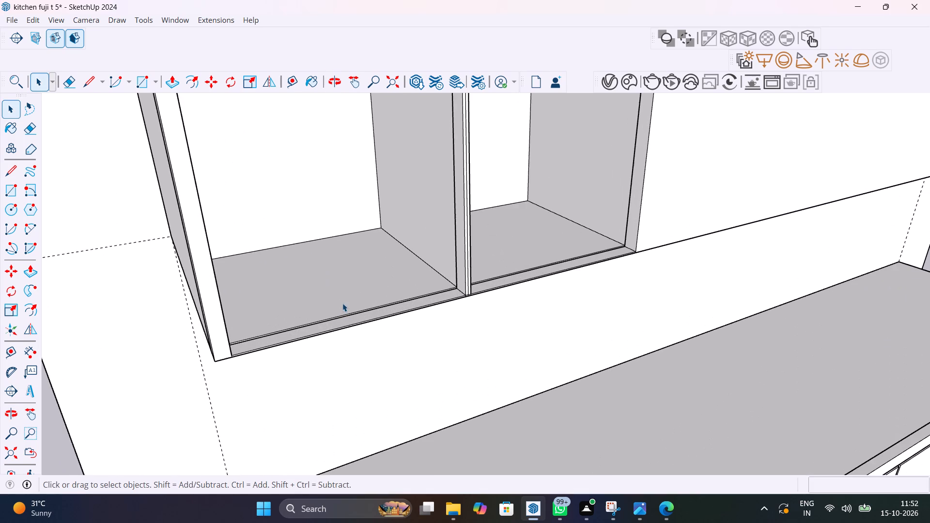
middle_drag(353, 327, 276, 411)
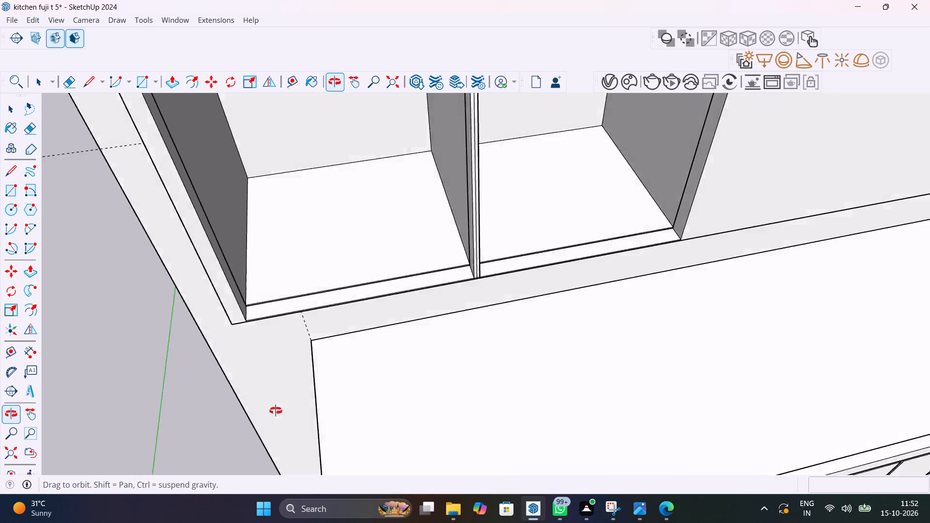
middle_drag(276, 411, 376, 301)
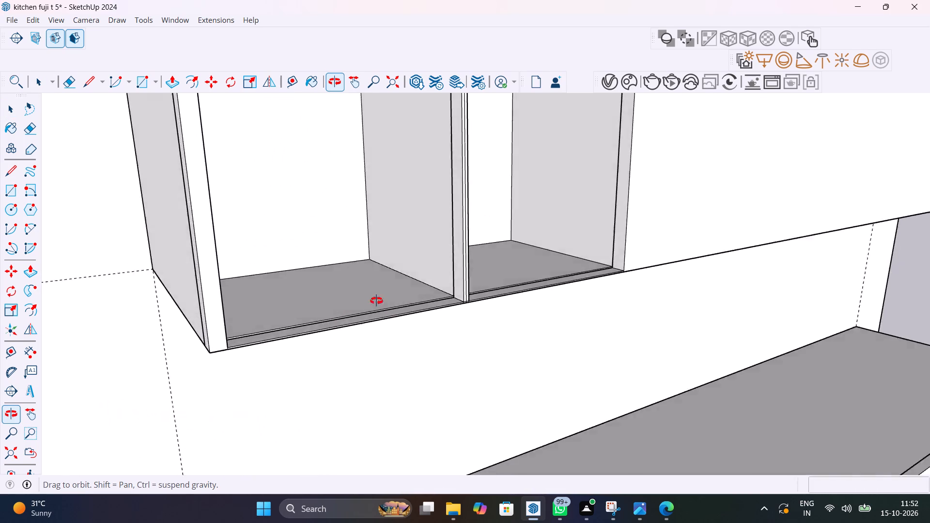
middle_drag(376, 301, 285, 418)
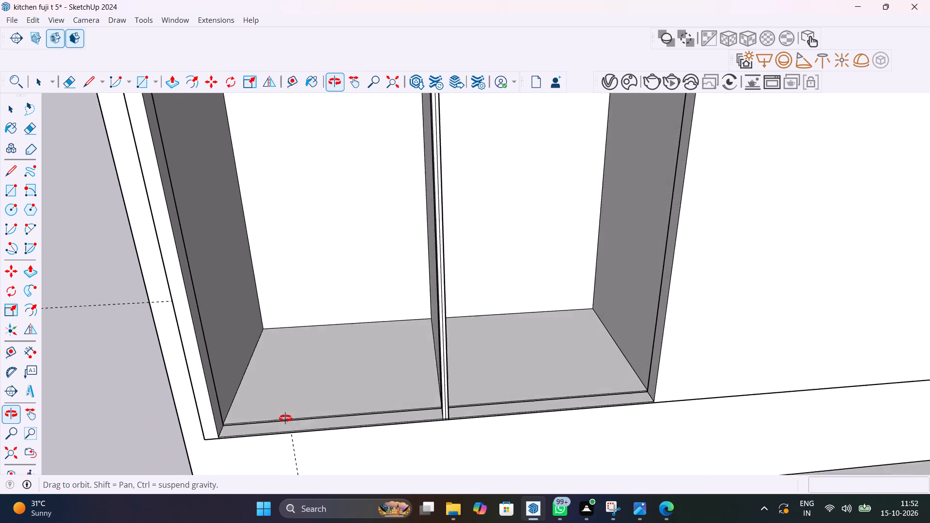
middle_drag(285, 418, 344, 408)
key(r)
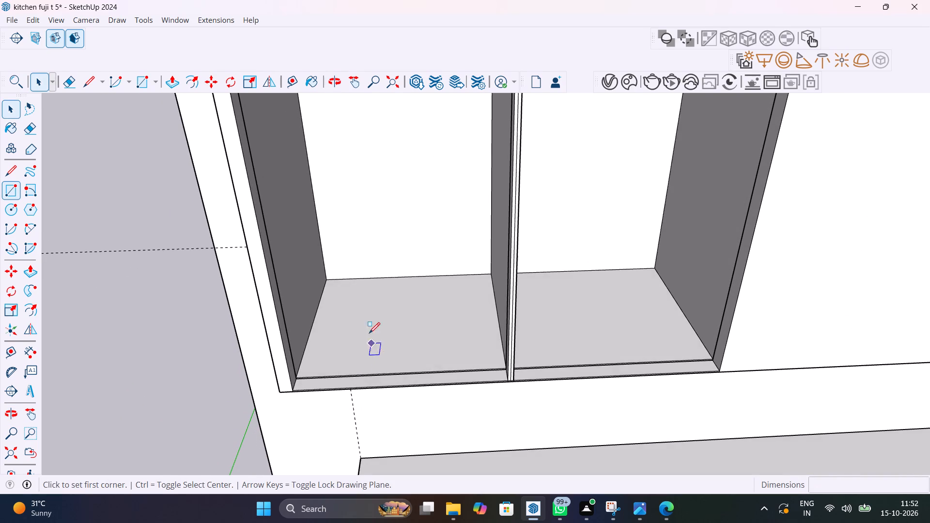
click(328, 279)
middle_drag(493, 355, 496, 359)
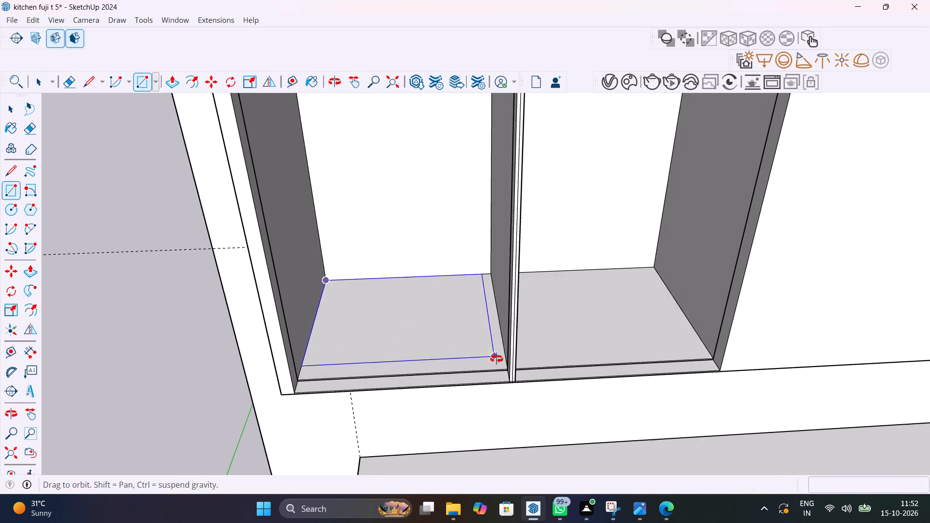
middle_drag(496, 359, 541, 420)
scroll(534, 387, up, 8)
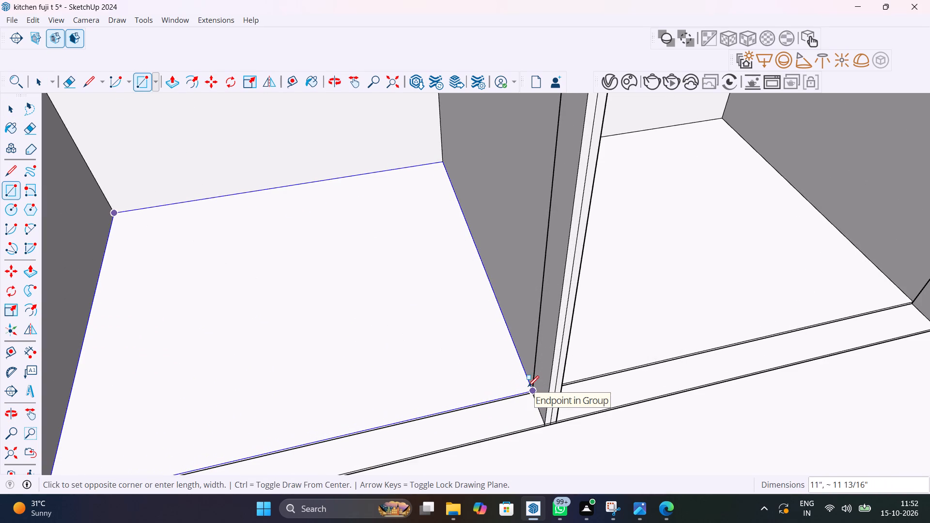
click(528, 386)
Push the new floor rectangle up 1" to form a board.
key(p)
click(497, 368)
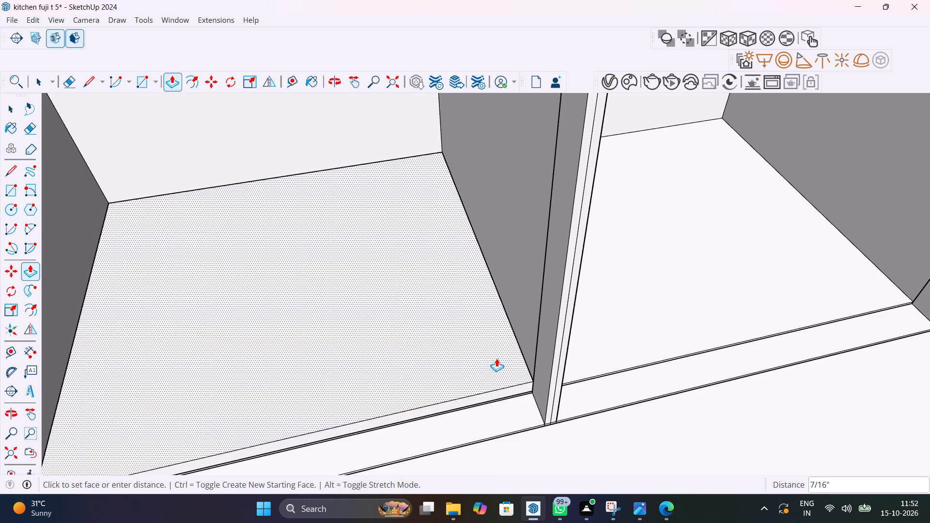
text(1")
key(Return)
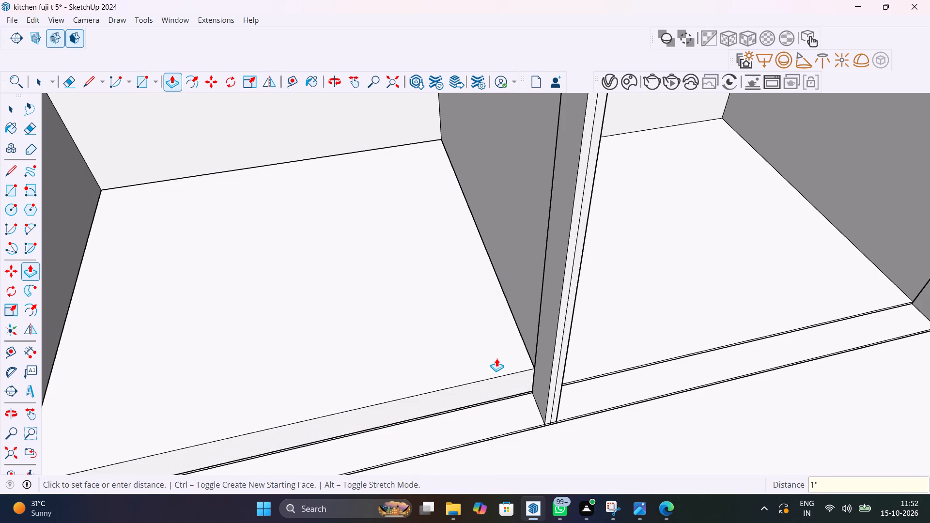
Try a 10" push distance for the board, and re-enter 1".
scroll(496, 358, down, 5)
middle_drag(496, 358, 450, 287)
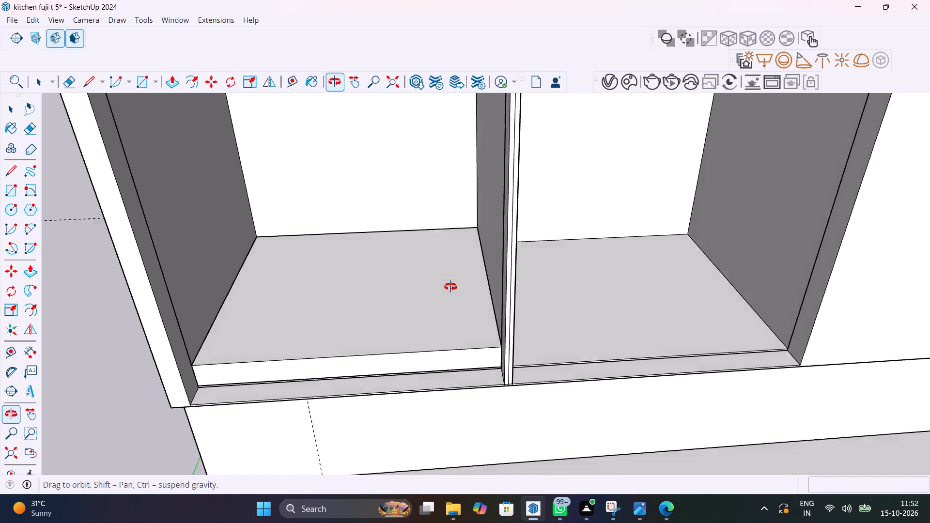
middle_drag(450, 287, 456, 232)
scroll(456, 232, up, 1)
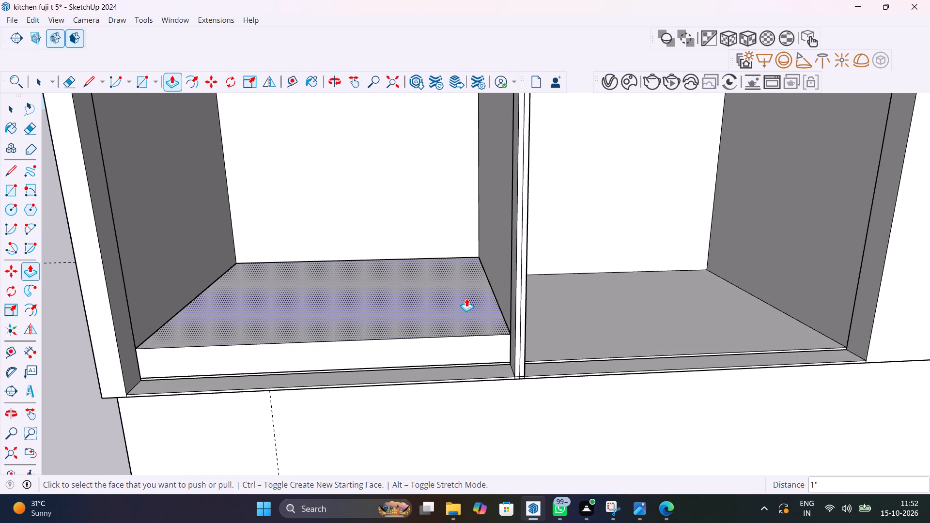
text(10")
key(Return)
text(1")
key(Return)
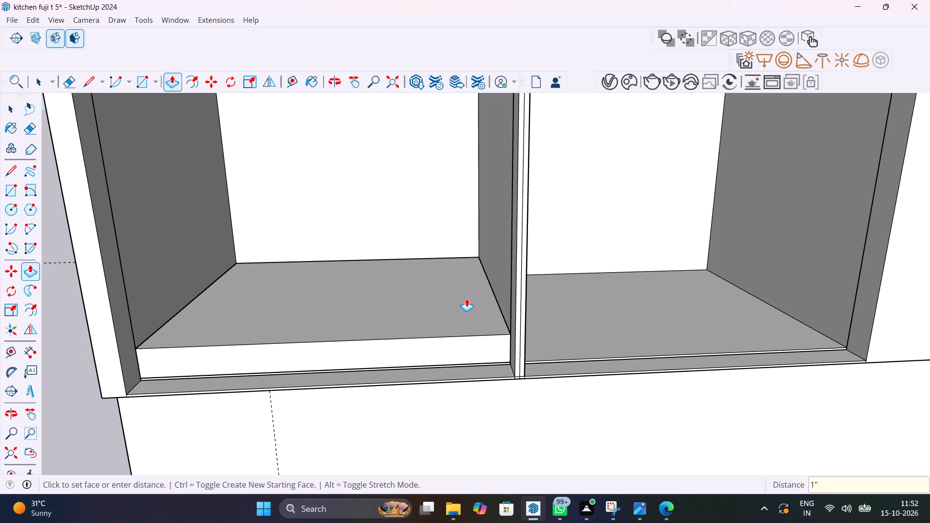
Set the board's thickness to 0.5".
text(0.5")
key(Return)
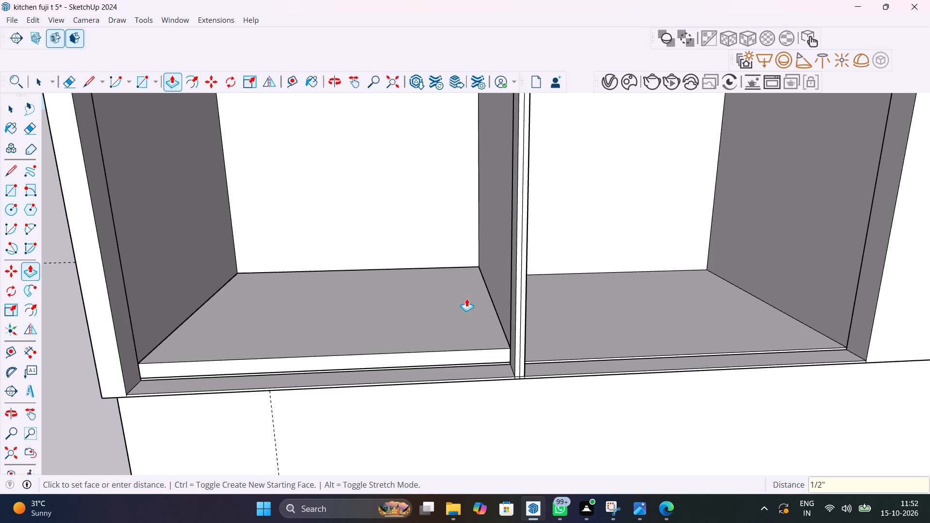
Turn the whole floor board in the left compartment into a component with the default settings.
key(space)
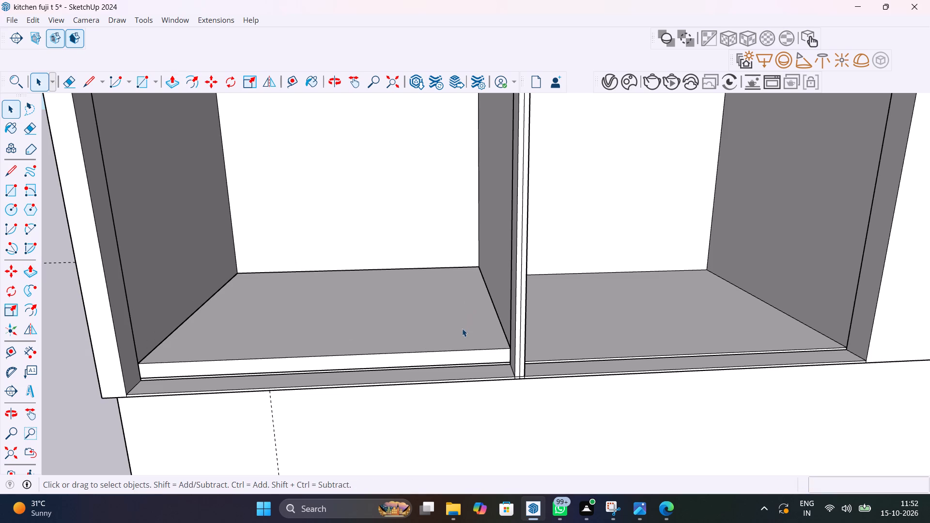
triple_click(462, 334)
right_click(461, 334)
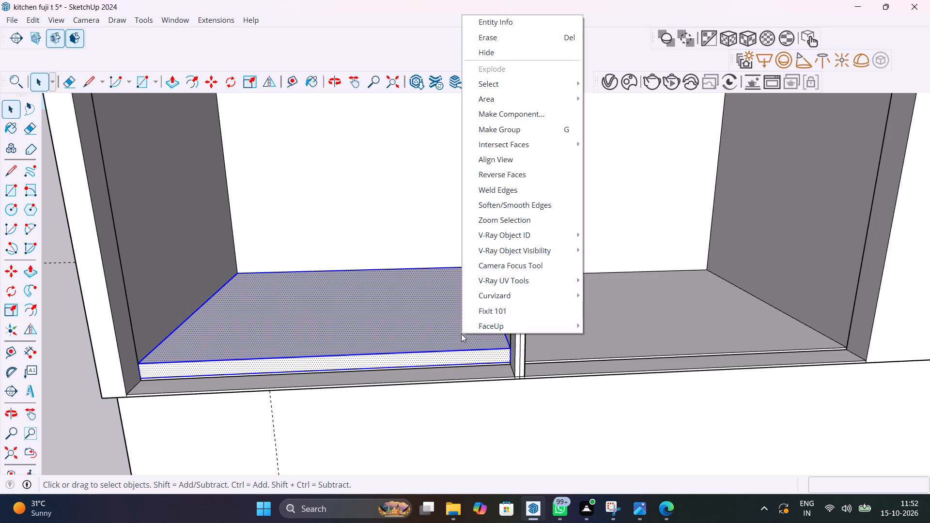
click(499, 116)
click(485, 400)
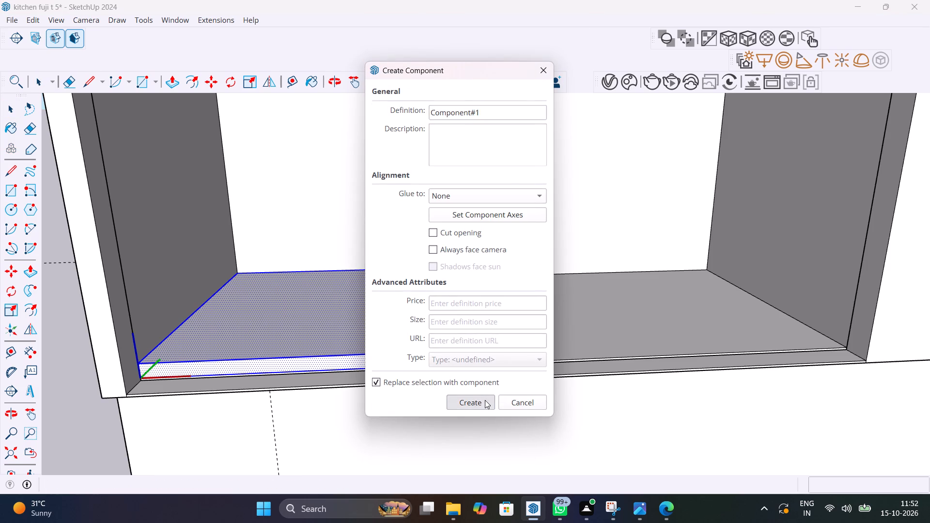
Copy the board component about 1' 3/16" across by its front corner to the matching corner of the right compartment.
click(450, 360)
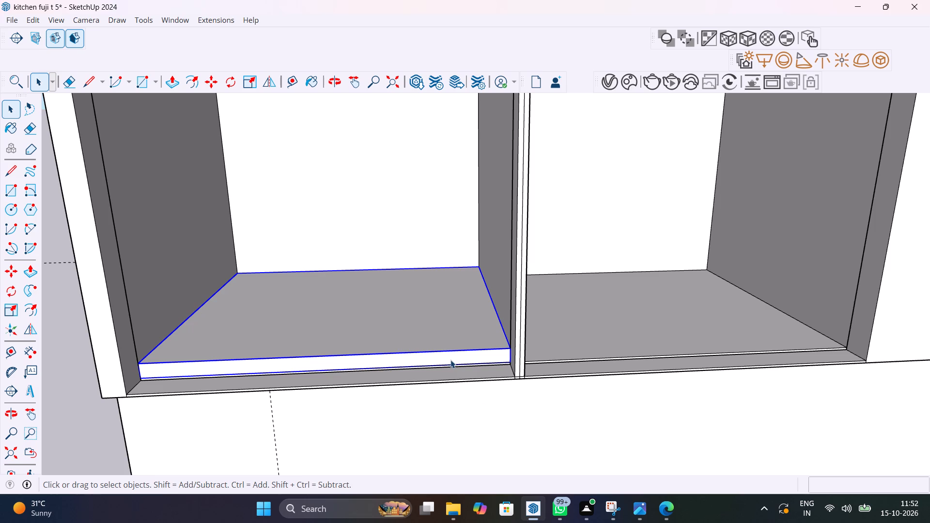
key(m)
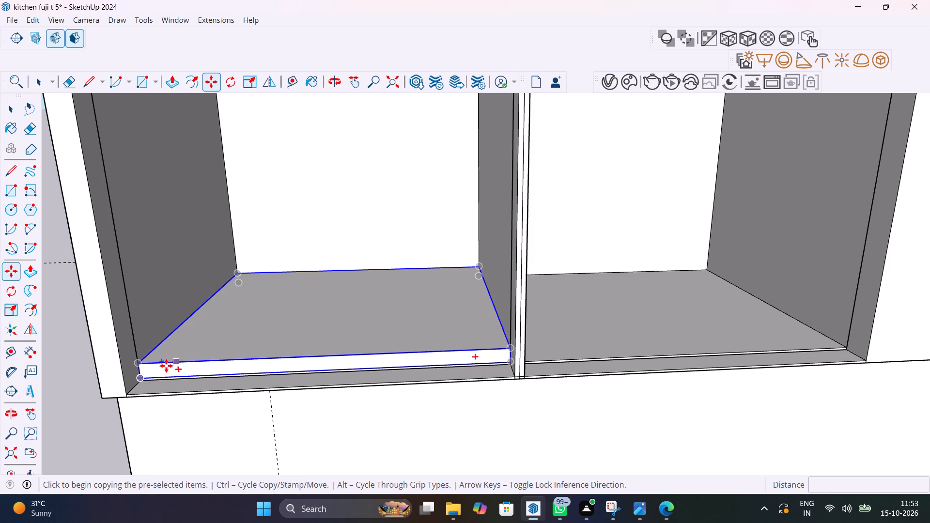
click(141, 363)
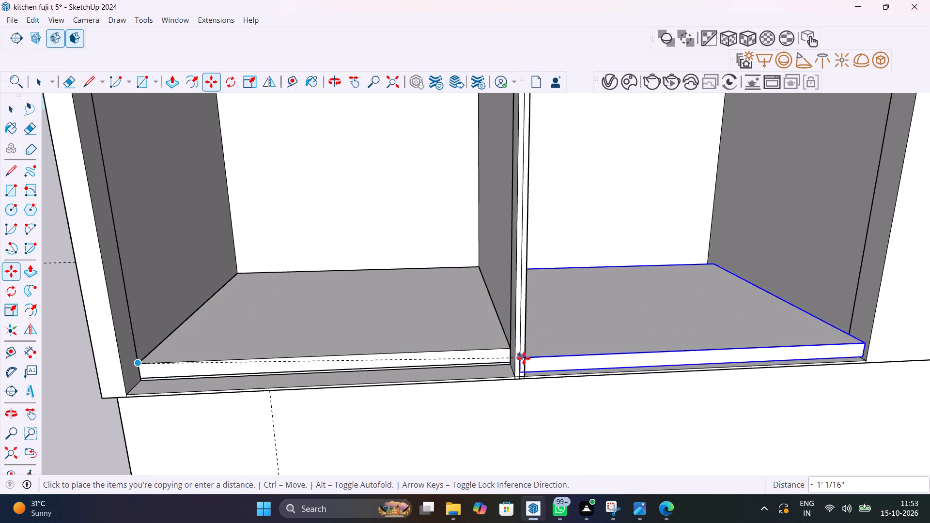
middle_drag(527, 358, 436, 396)
scroll(435, 395, up, 1)
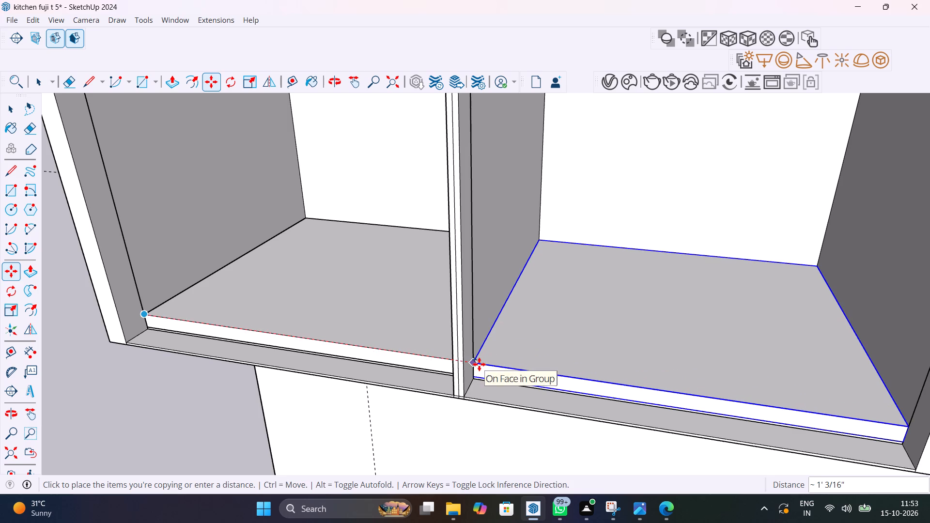
click(479, 364)
scroll(508, 370, down, 10)
middle_drag(555, 369, 623, 333)
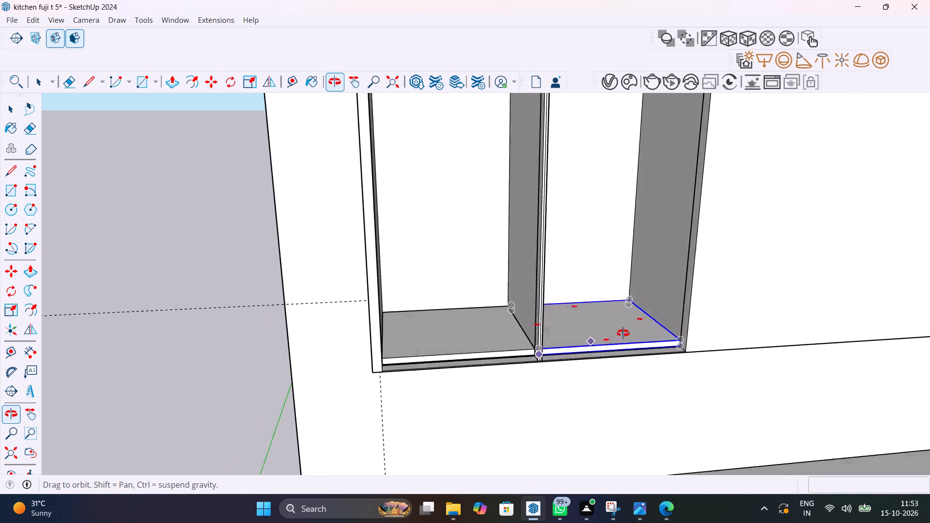
middle_drag(623, 333, 613, 333)
key(space)
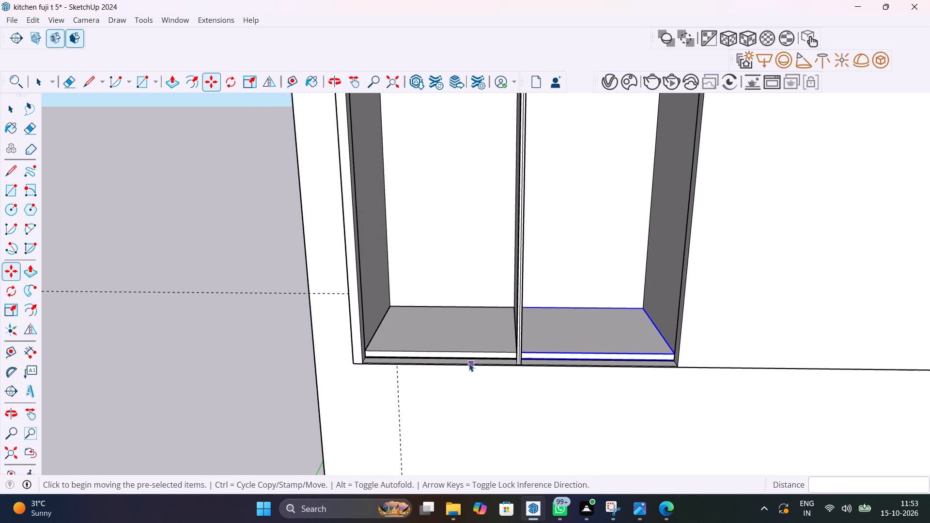
Copy both floor boards together straight up about 1' 11 3/16" to the top of the compartments.
click(481, 354)
shift+click(626, 353)
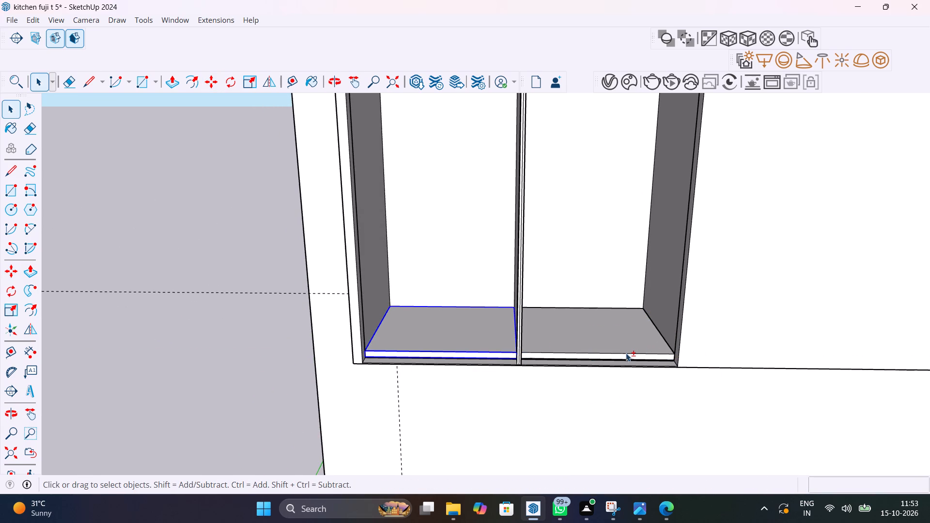
key(m)
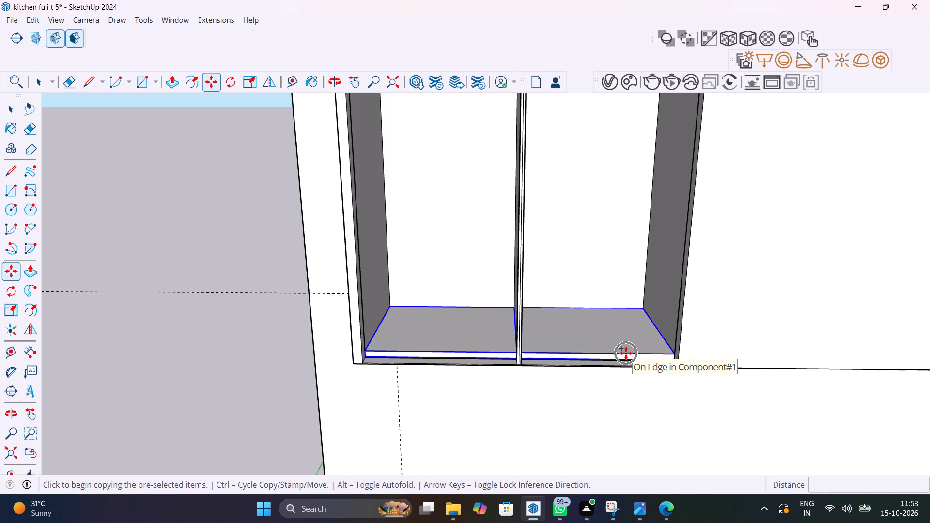
shift+middle_drag(628, 354, 676, 455)
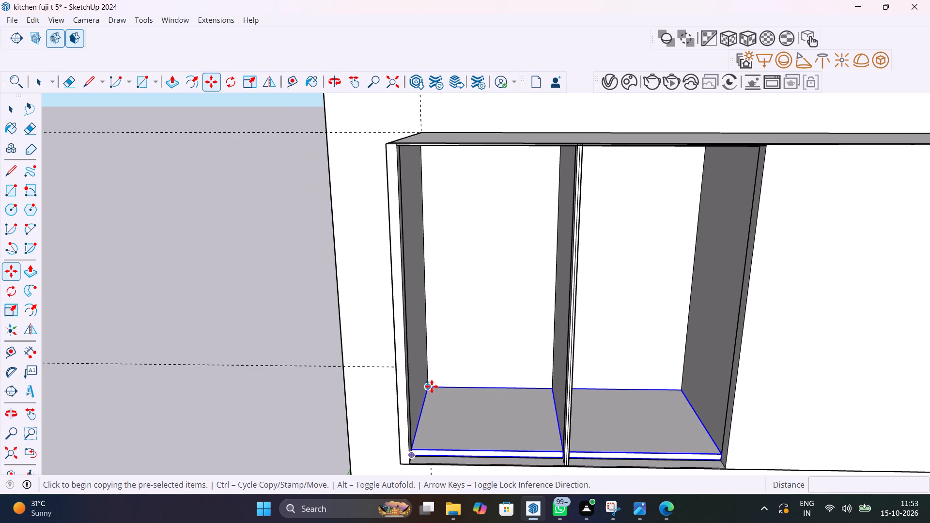
click(432, 386)
middle_drag(424, 210, 428, 140)
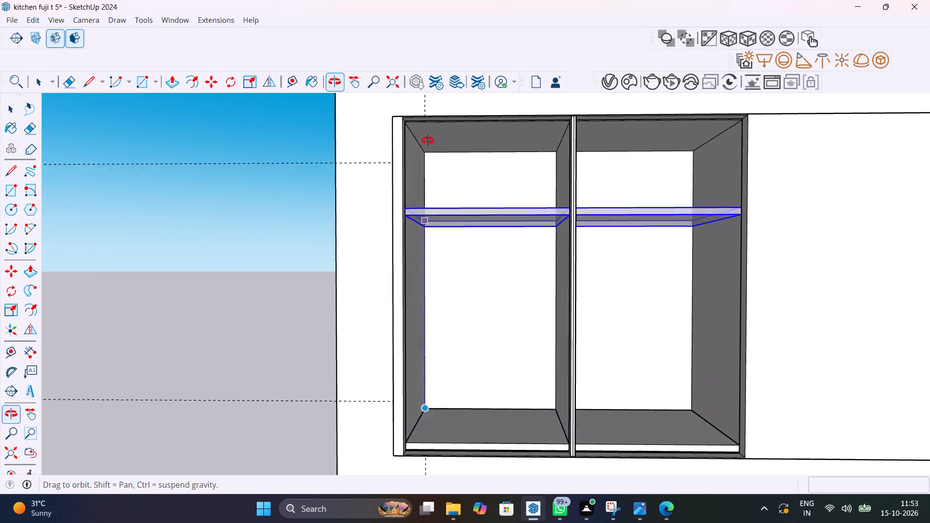
middle_drag(428, 140, 430, 128)
scroll(430, 128, up, 5)
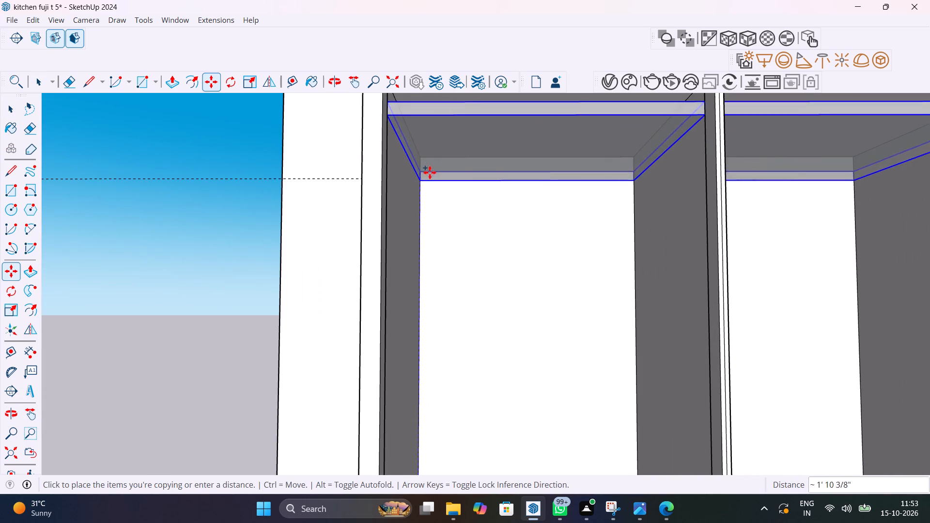
click(426, 160)
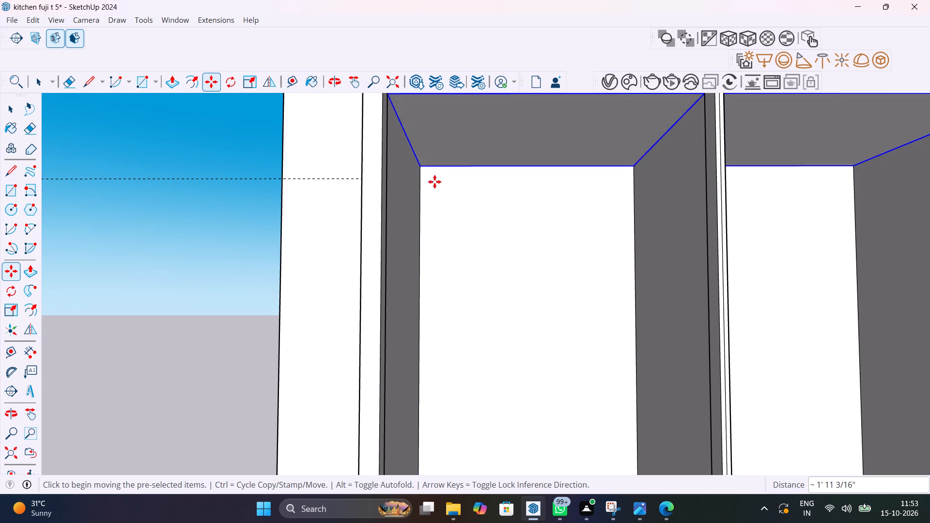
scroll(434, 182, down, 14)
middle_drag(452, 205, 457, 238)
scroll(459, 222, down, 1)
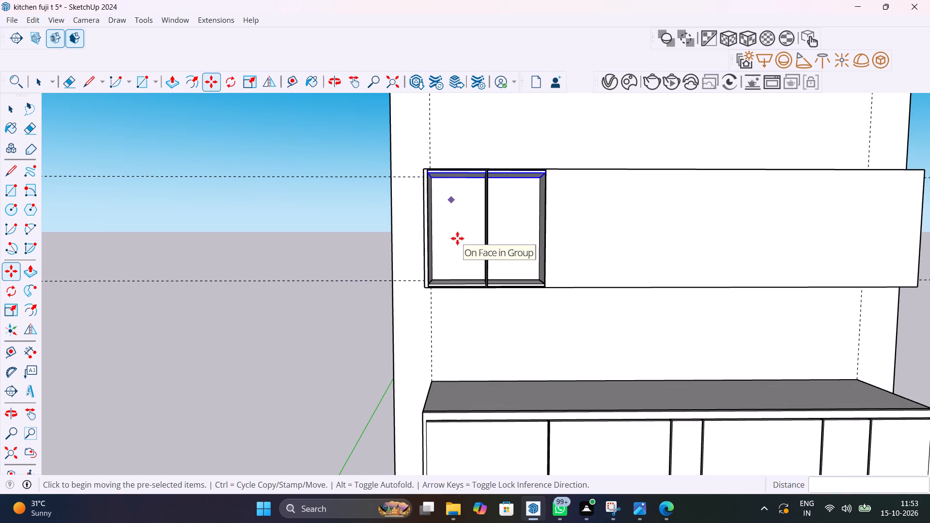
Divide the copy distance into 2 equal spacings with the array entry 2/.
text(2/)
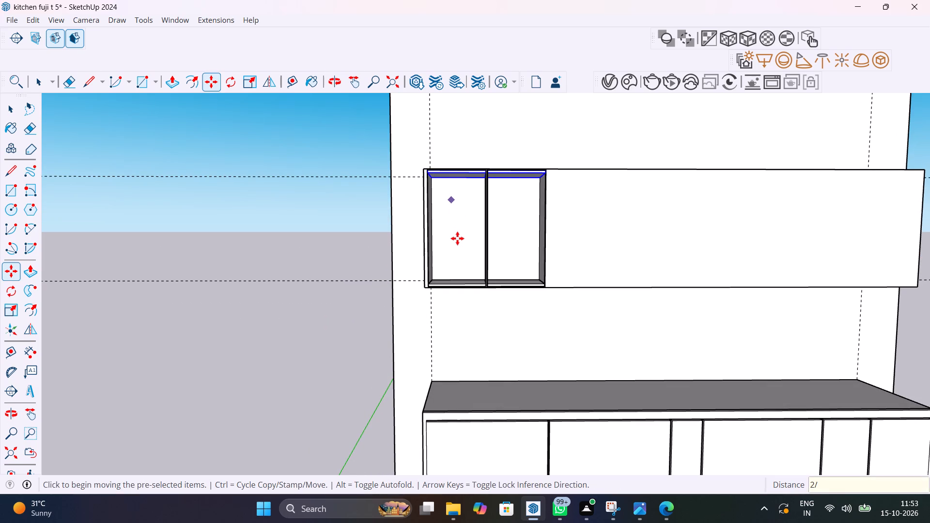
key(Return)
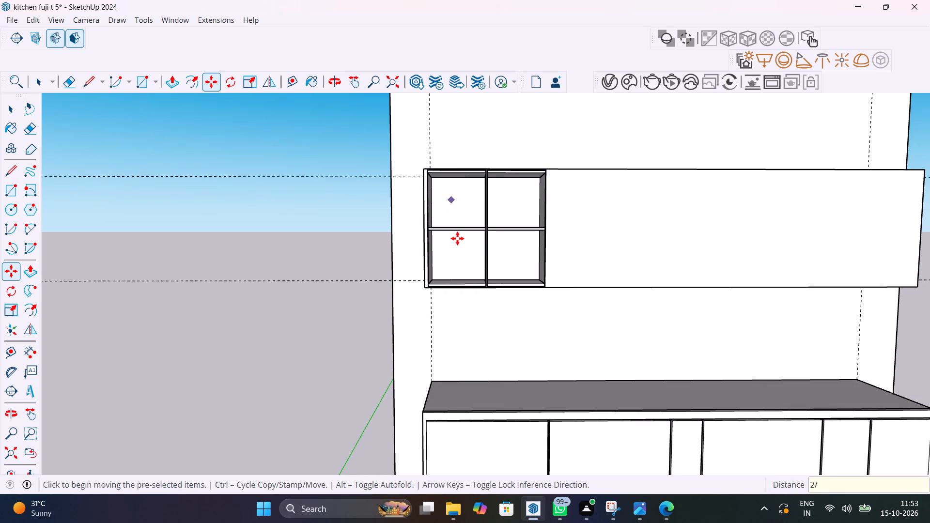
Divide the copy distance into 3 equal spacings with the array entry 3/.
text(3/)
key(Return)
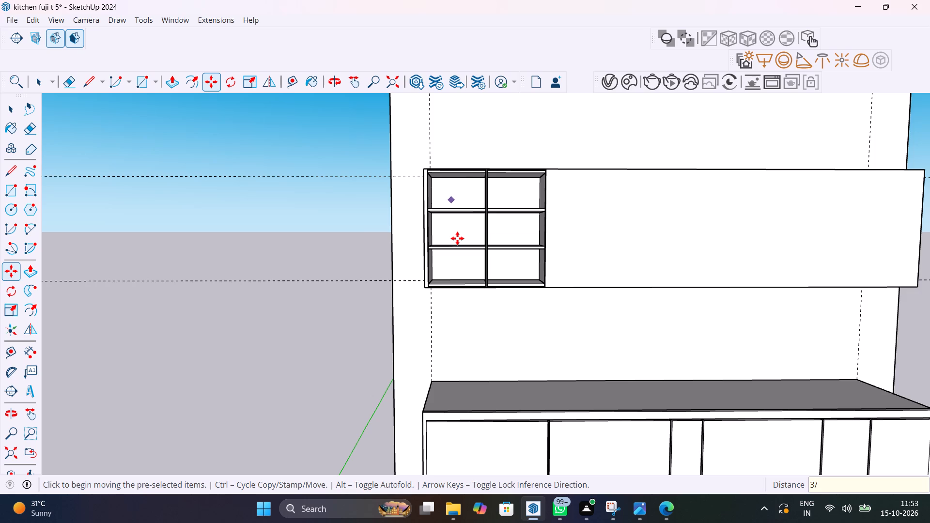
Delete the topmost board in both the left and right compartments.
middle_drag(528, 279, 559, 339)
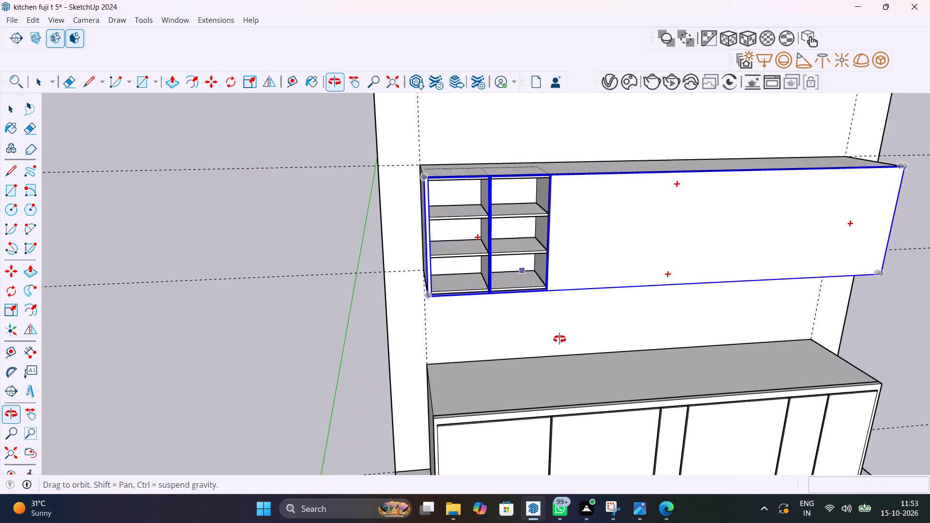
middle_drag(559, 339, 560, 339)
key(space)
scroll(473, 183, up, 8)
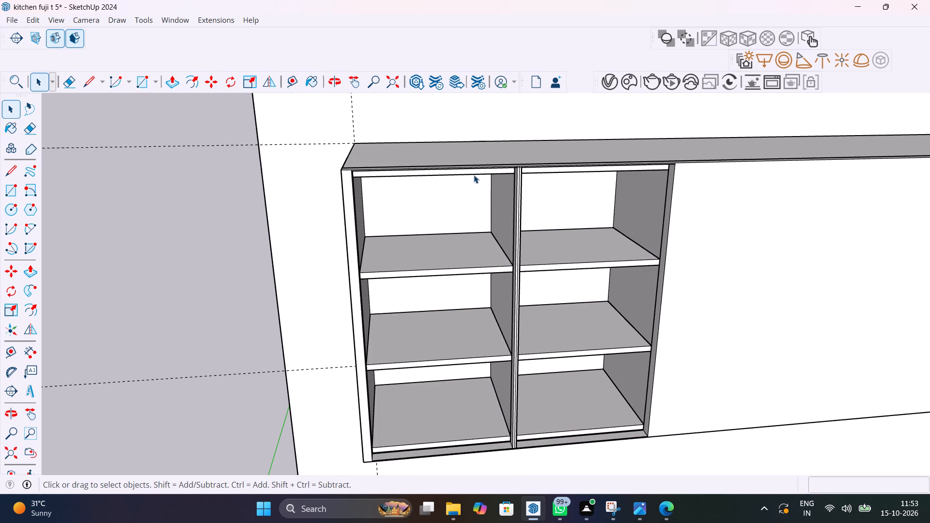
click(474, 173)
key(Delete)
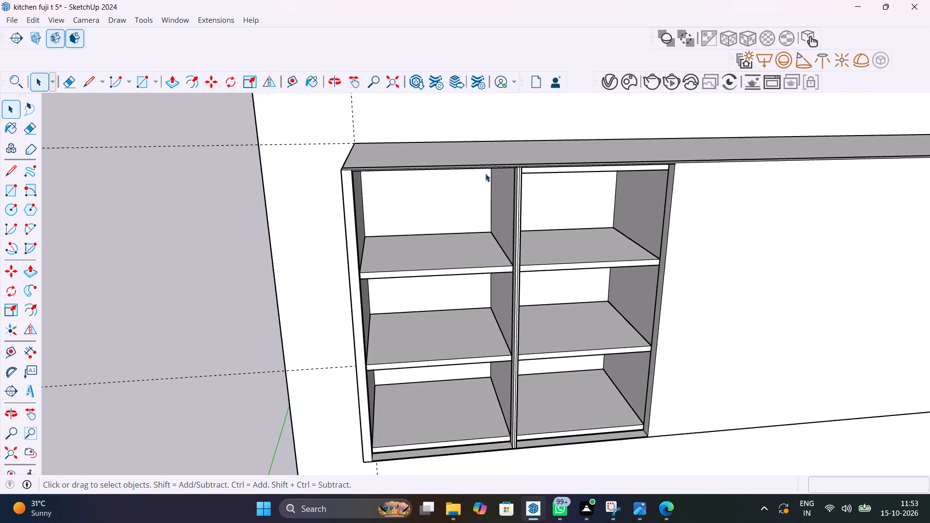
click(532, 171)
key(Delete)
Inside the wall unit group, erase the three short vertical edges crossing the top rail above the centre divider.
middle_drag(556, 287, 546, 283)
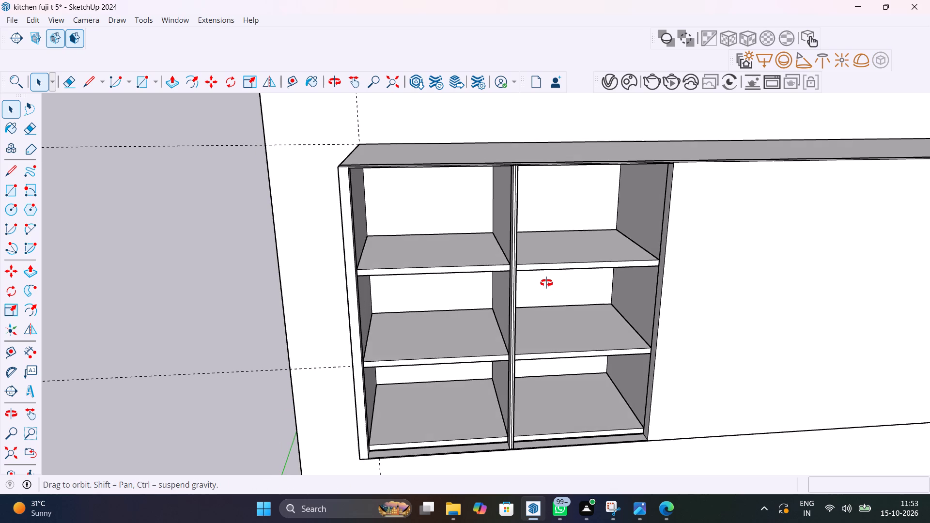
middle_drag(546, 283, 565, 204)
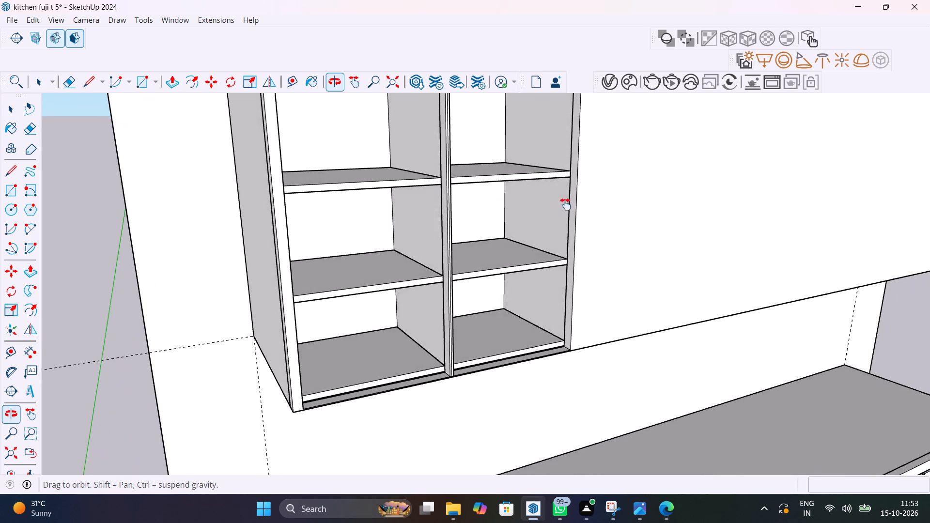
middle_drag(565, 204, 571, 267)
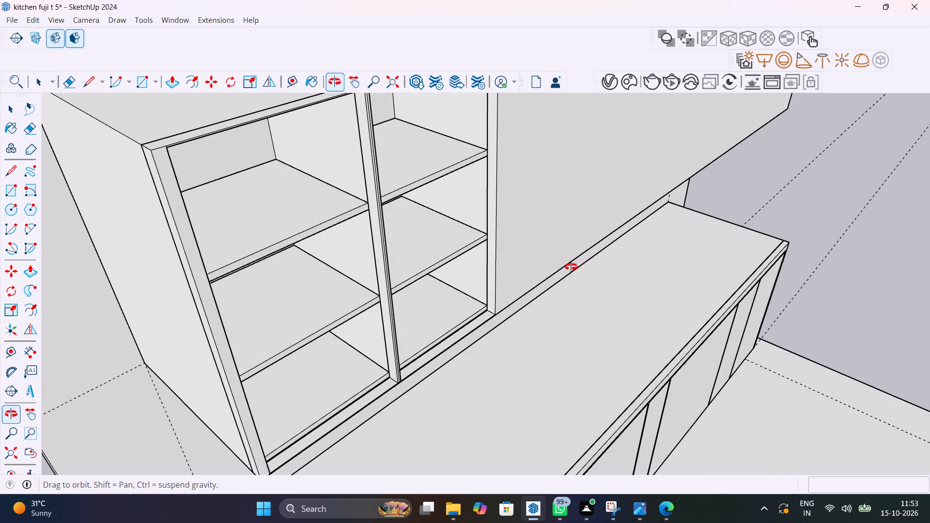
middle_drag(571, 267, 582, 255)
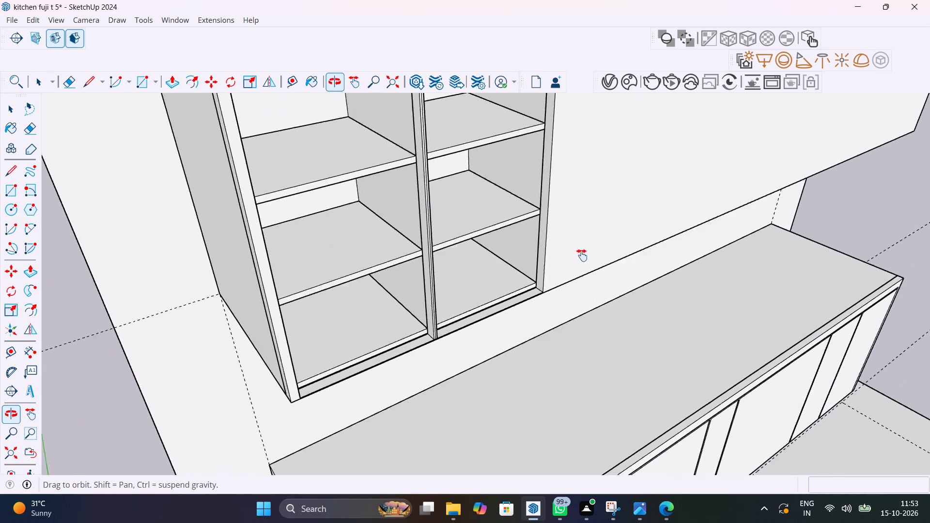
middle_drag(582, 255, 535, 340)
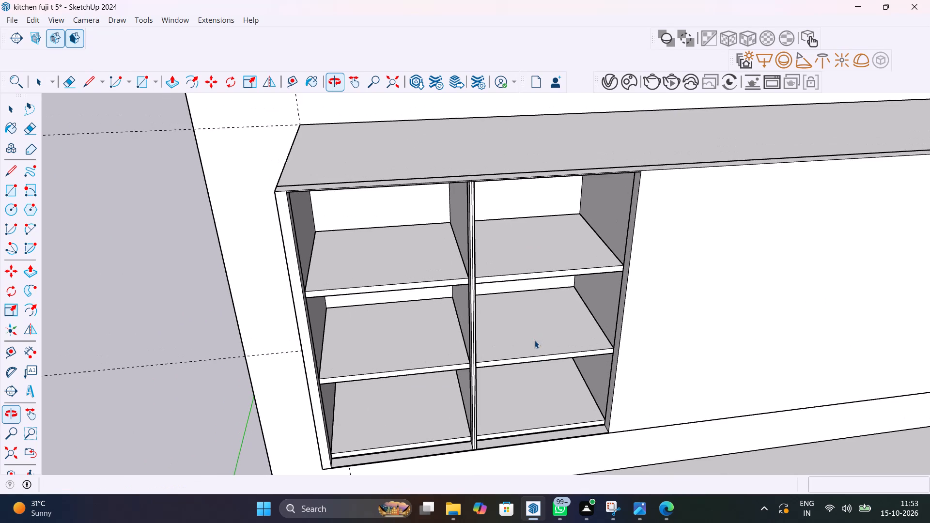
scroll(468, 200, up, 13)
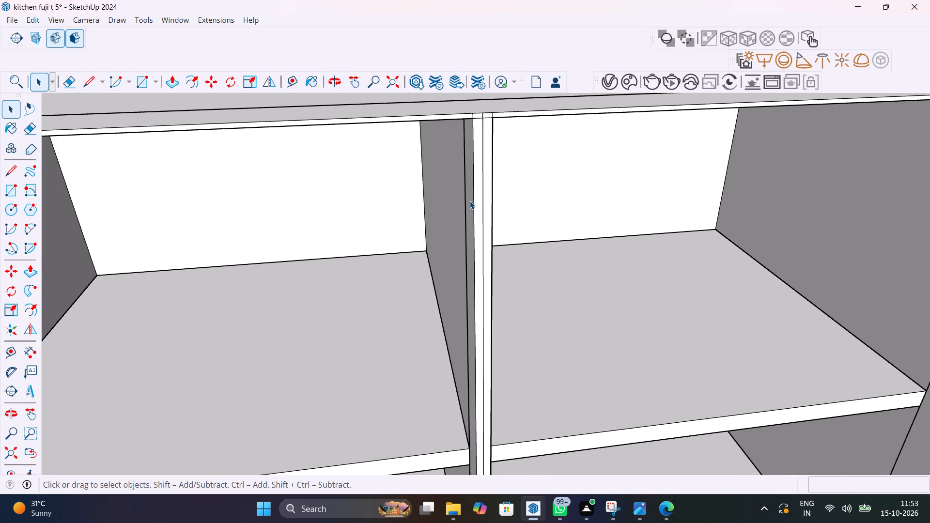
scroll(498, 114, up, 14)
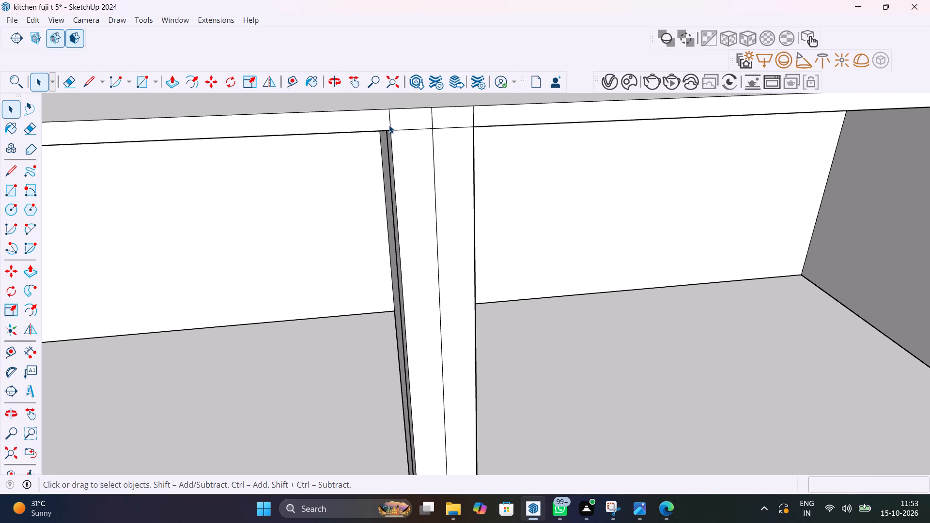
click(390, 123)
triple_click(390, 123)
click(390, 123)
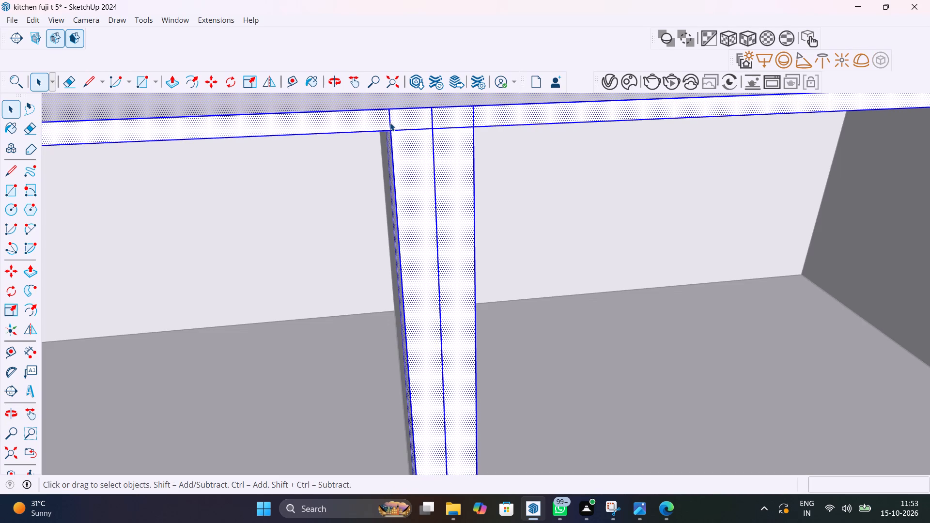
click(390, 122)
key(Delete)
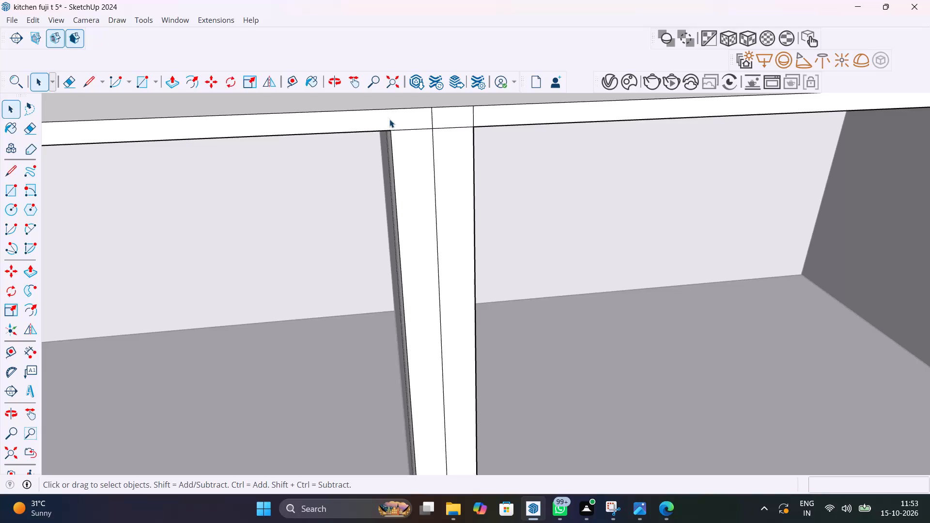
click(431, 119)
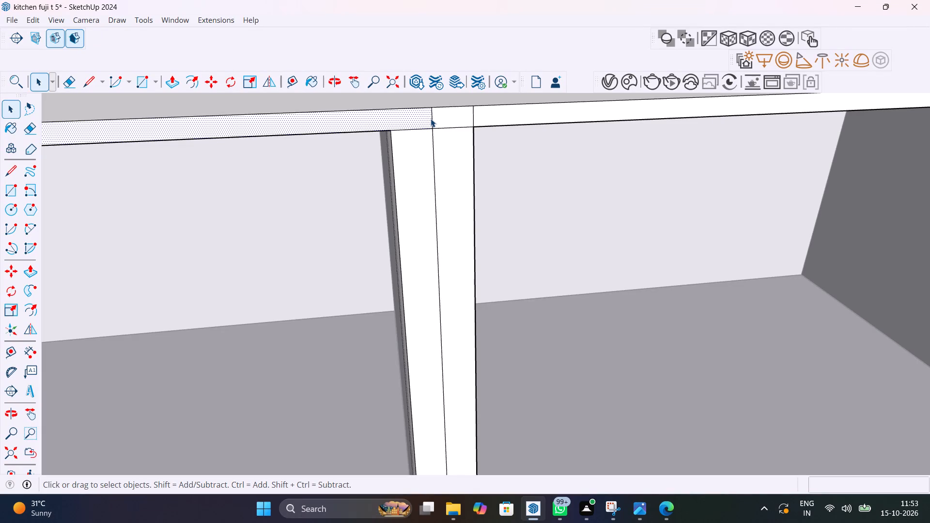
click(433, 121)
key(Delete)
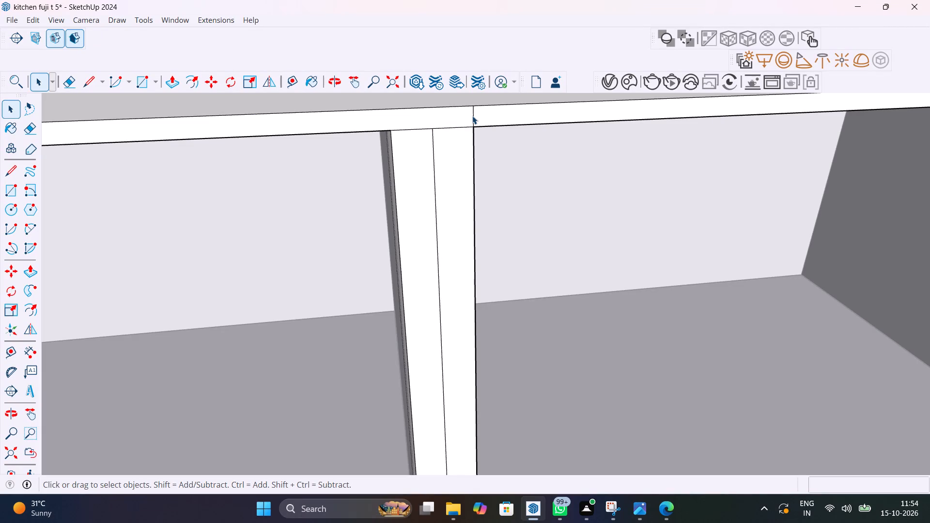
click(473, 118)
key(Delete)
scroll(460, 132, down, 6)
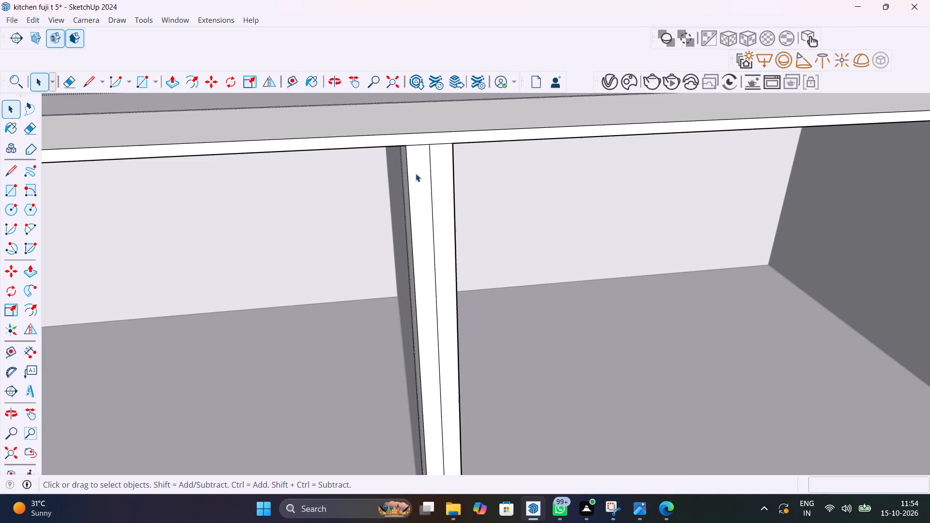
scroll(421, 168, down, 13)
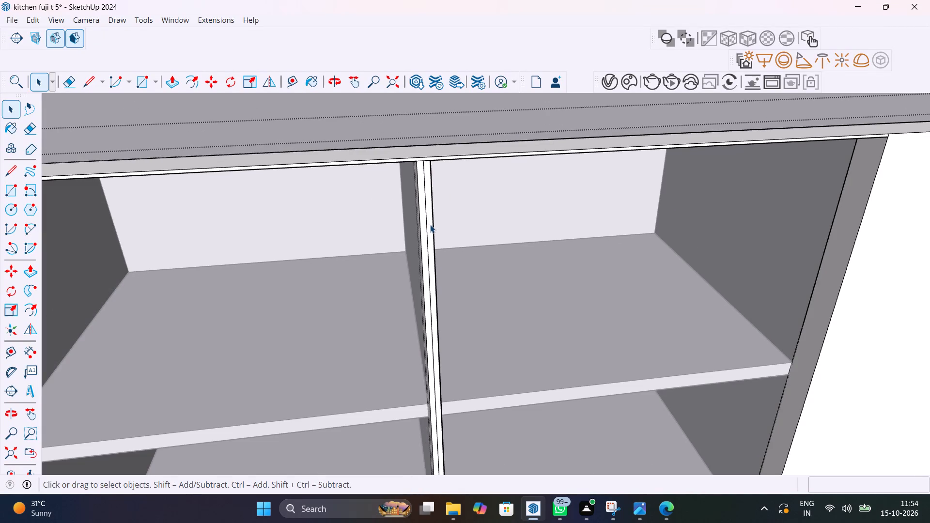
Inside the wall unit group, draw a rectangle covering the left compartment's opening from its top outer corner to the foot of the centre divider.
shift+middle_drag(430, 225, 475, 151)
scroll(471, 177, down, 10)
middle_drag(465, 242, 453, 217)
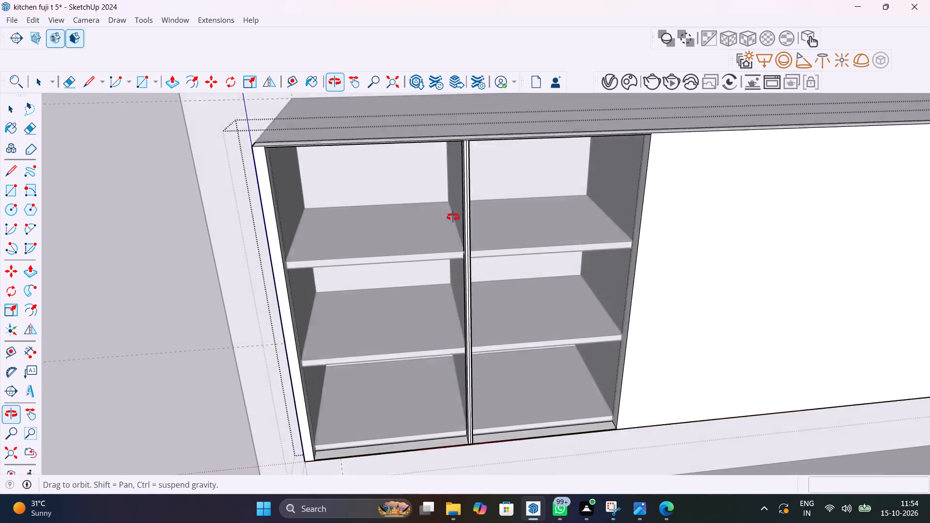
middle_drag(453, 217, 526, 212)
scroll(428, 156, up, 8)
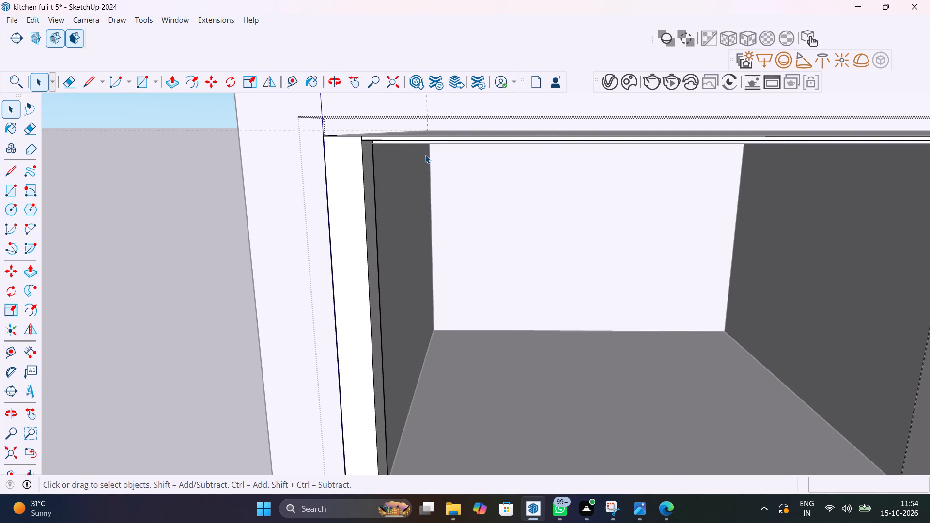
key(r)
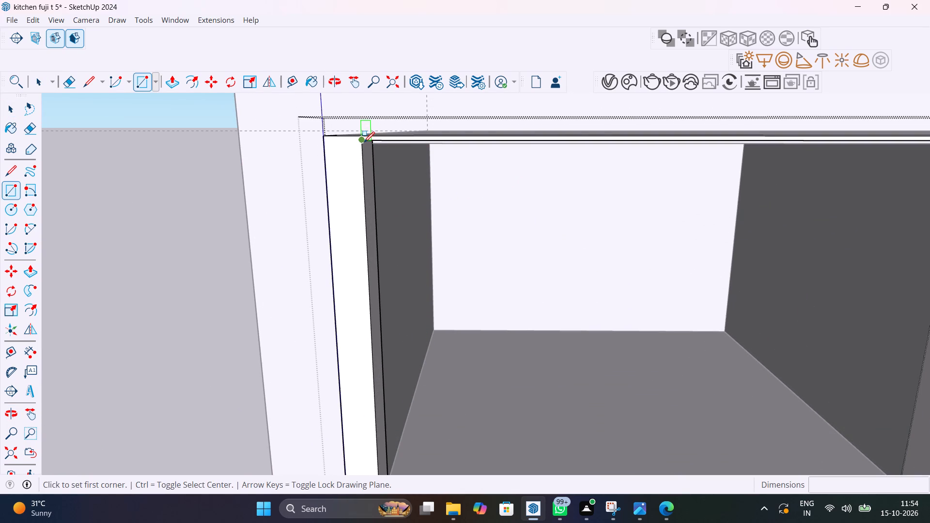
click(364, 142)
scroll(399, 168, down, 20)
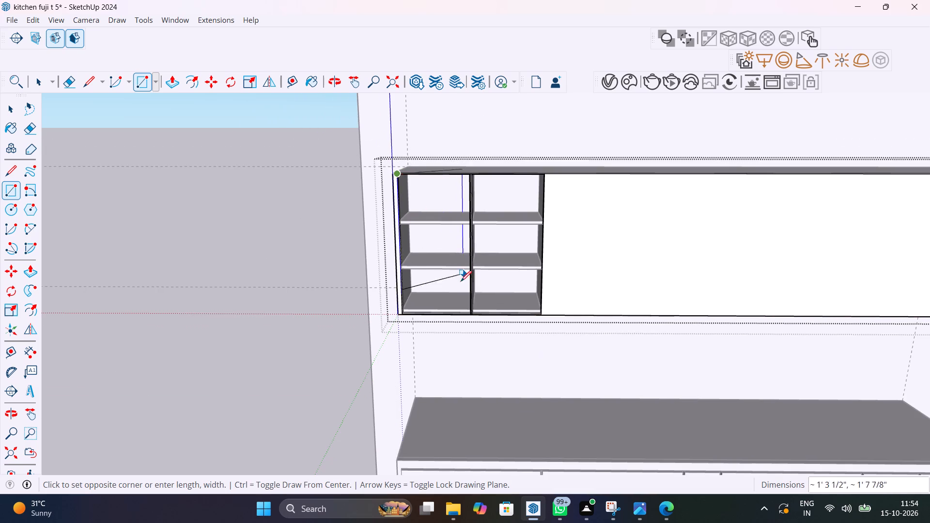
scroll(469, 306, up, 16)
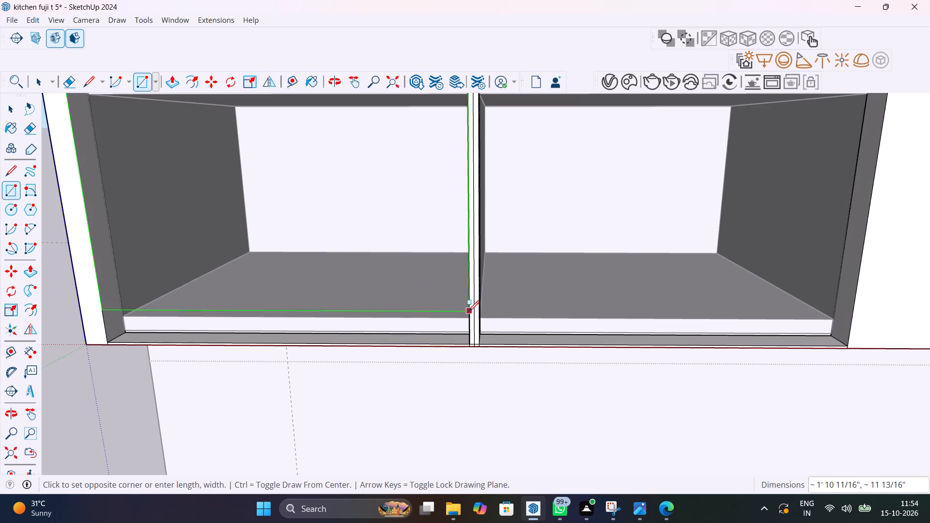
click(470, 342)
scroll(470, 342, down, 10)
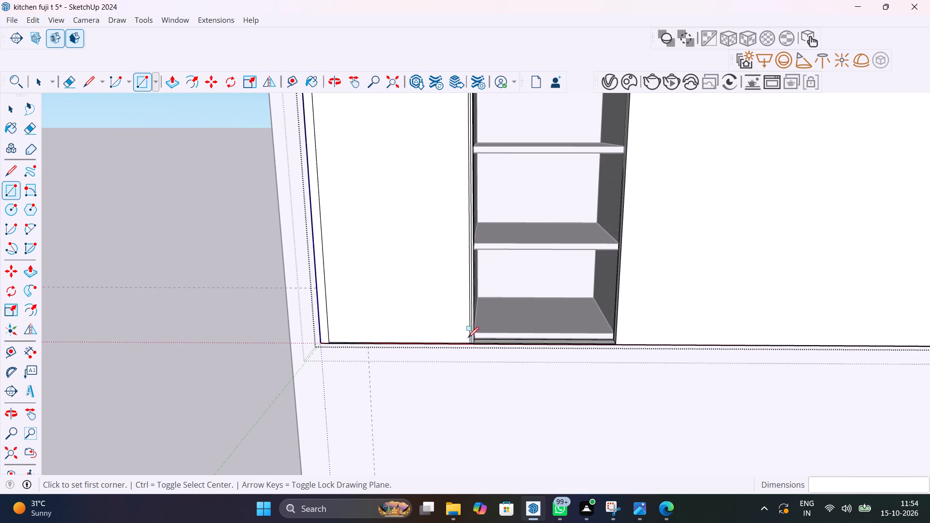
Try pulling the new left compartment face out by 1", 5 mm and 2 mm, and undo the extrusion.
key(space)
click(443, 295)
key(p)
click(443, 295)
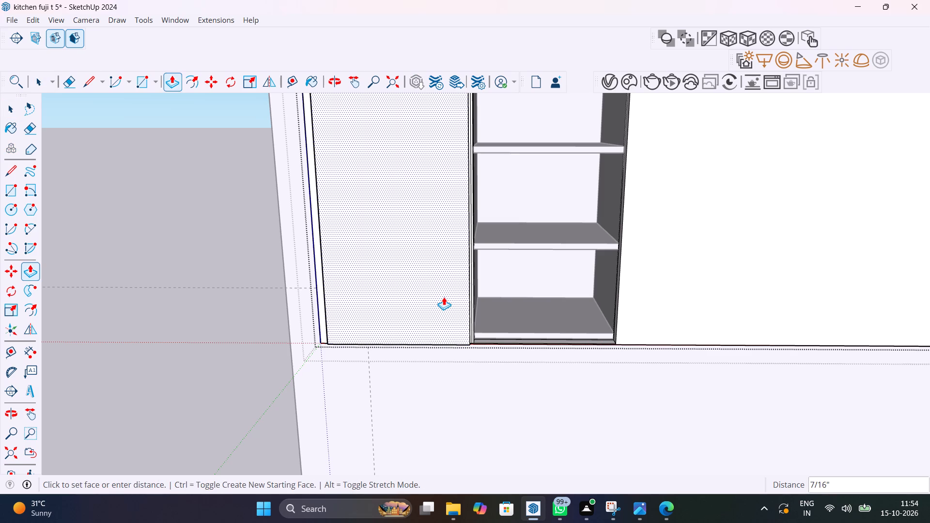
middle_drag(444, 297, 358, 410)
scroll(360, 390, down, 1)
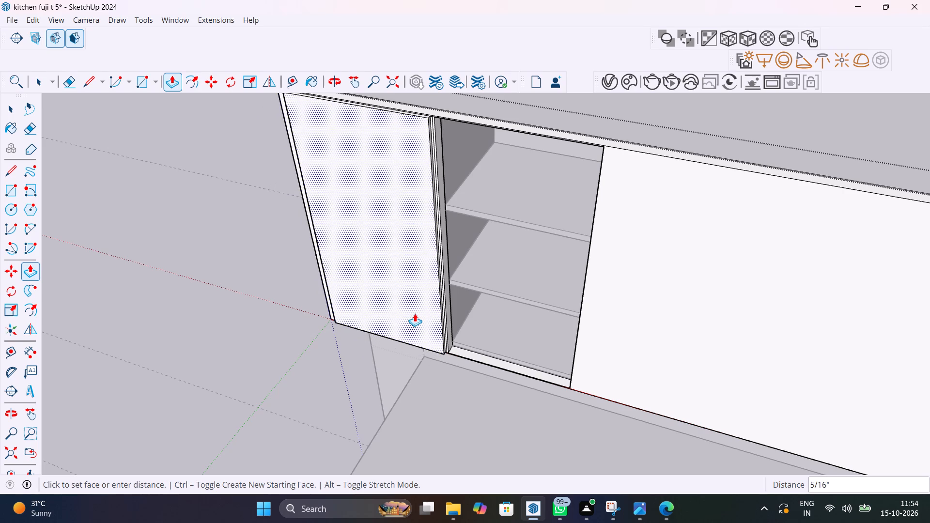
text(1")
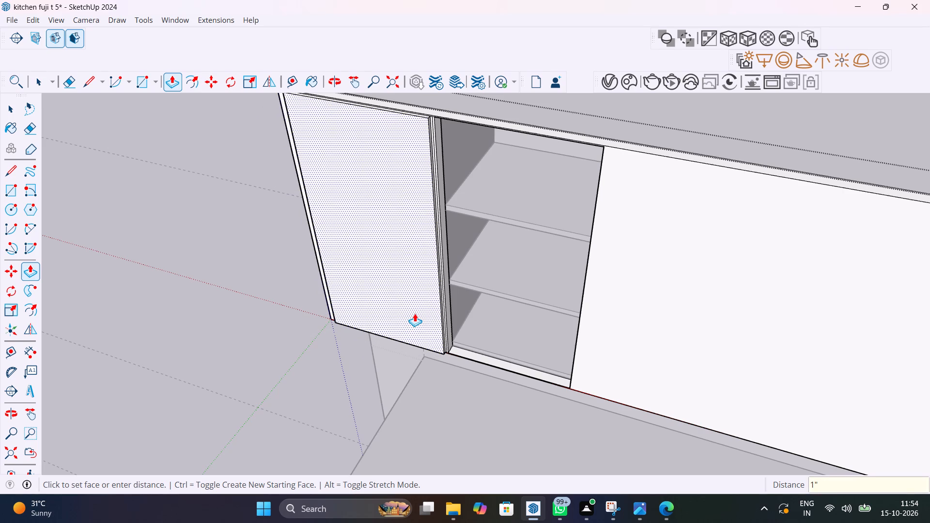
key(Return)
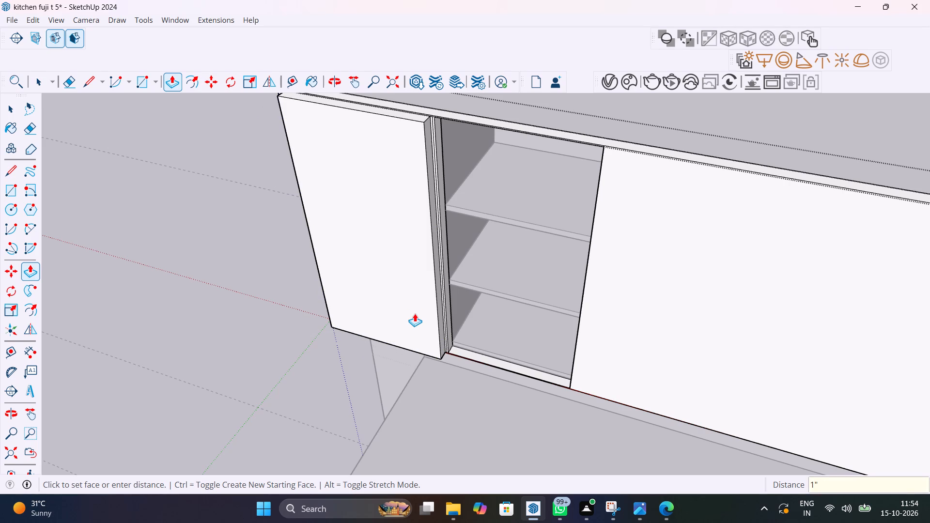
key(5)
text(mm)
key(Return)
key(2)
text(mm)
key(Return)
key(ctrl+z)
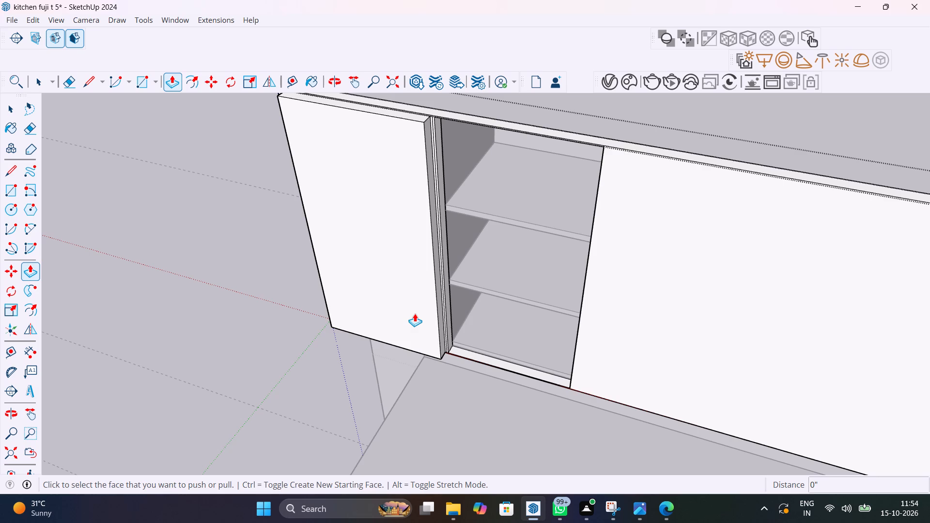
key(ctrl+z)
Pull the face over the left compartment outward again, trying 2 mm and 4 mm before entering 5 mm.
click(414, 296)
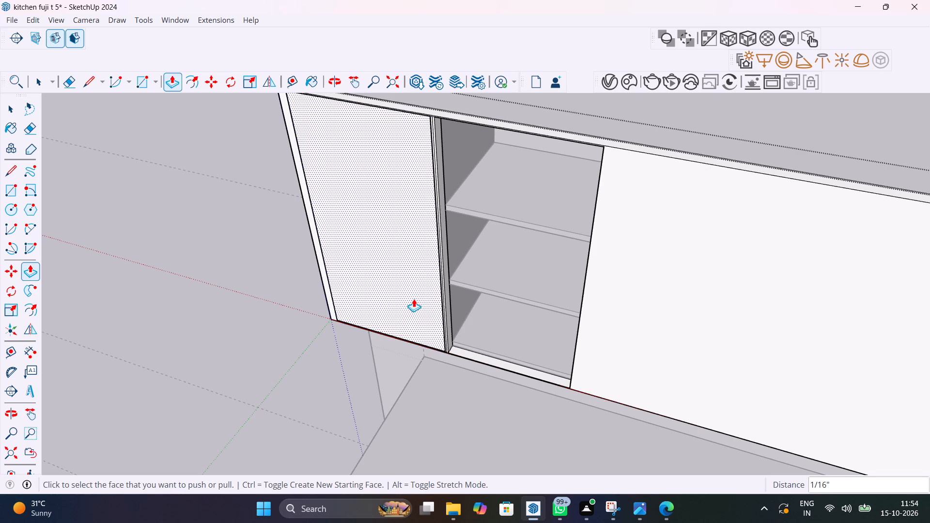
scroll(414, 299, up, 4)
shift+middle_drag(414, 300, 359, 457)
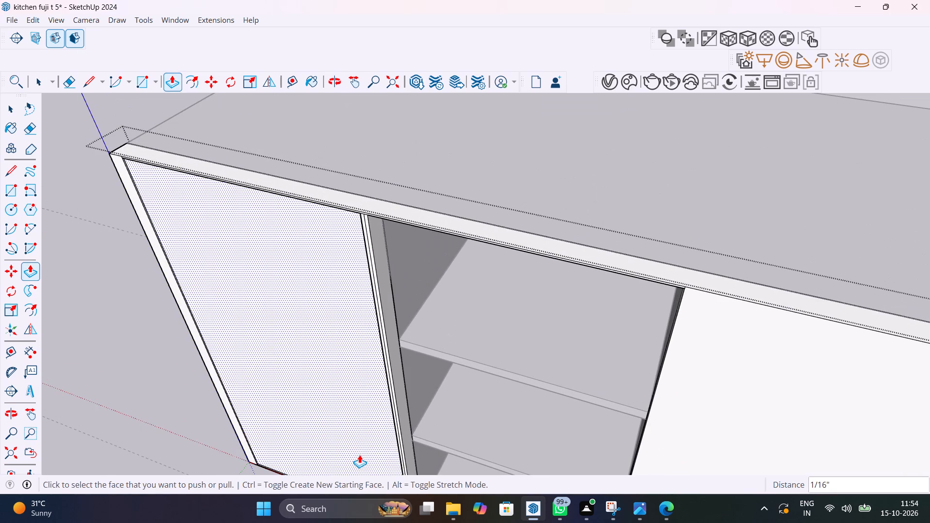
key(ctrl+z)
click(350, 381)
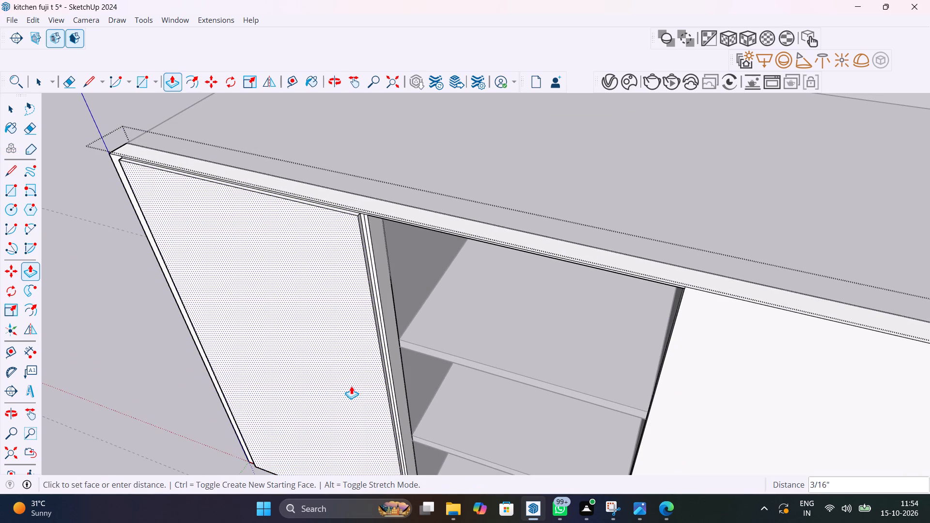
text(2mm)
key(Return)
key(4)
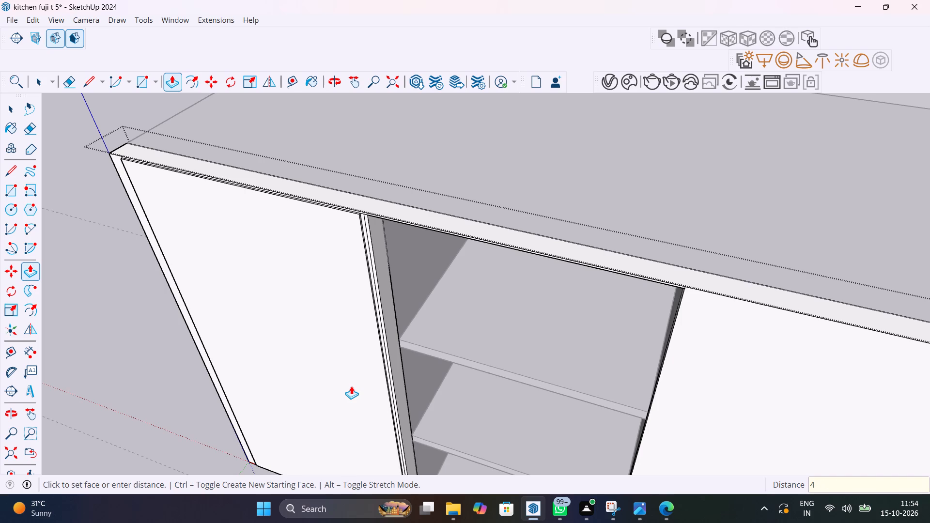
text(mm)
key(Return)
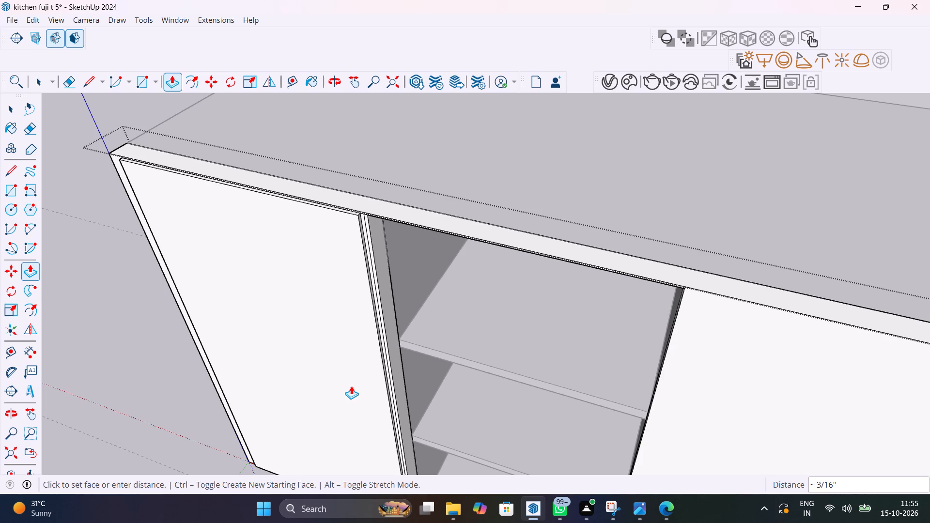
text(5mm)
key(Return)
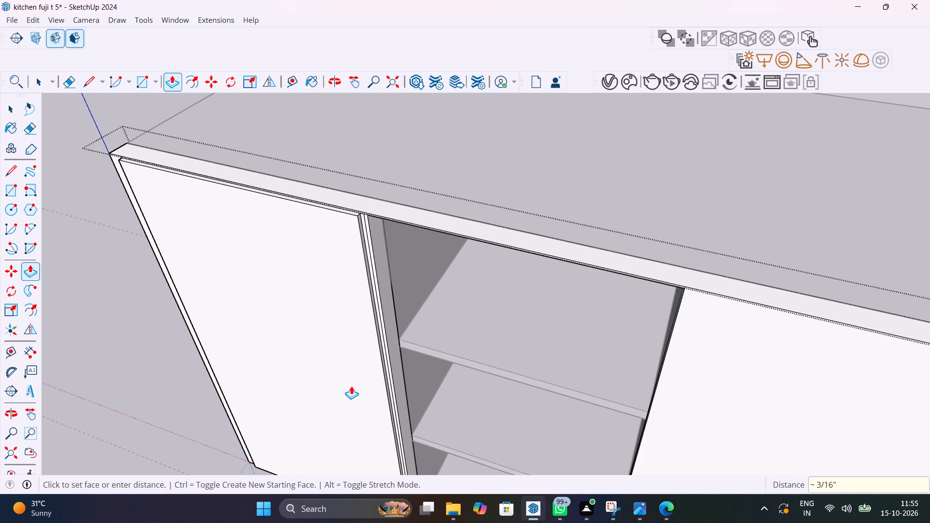
Examine the left door panel from several sides and check by selection whether it is separate from the wall unit's front.
key(space)
scroll(350, 386, down, 4)
click(142, 349)
middle_drag(168, 344, 210, 339)
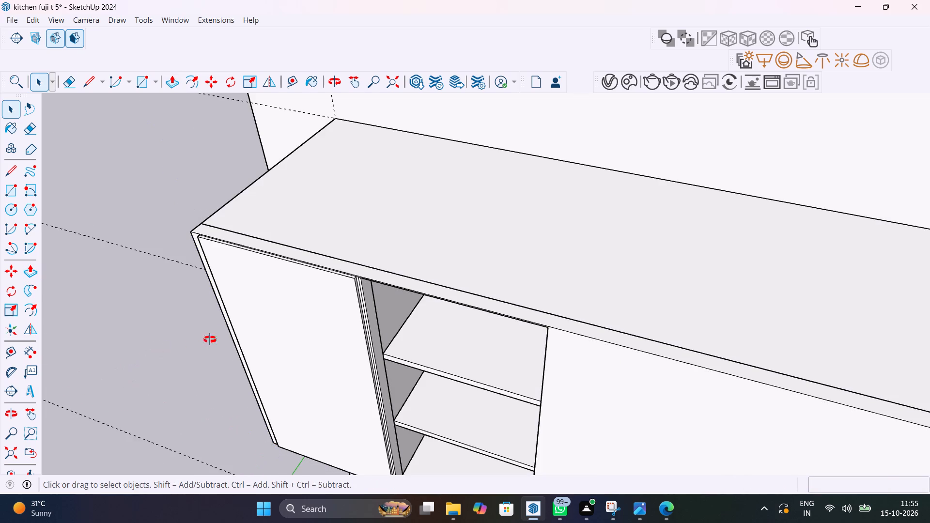
middle_drag(210, 339, 339, 246)
middle_drag(355, 292, 462, 393)
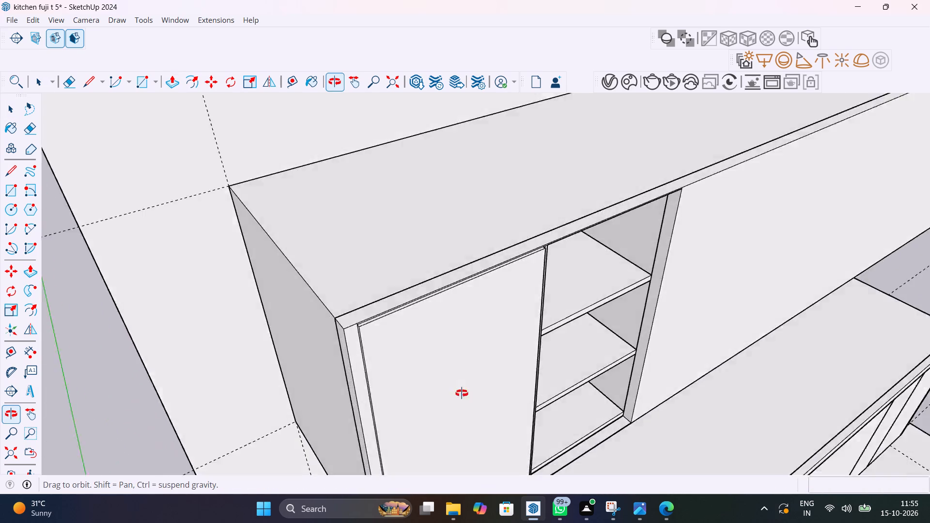
middle_drag(462, 393, 494, 404)
double_click(476, 399)
triple_click(476, 399)
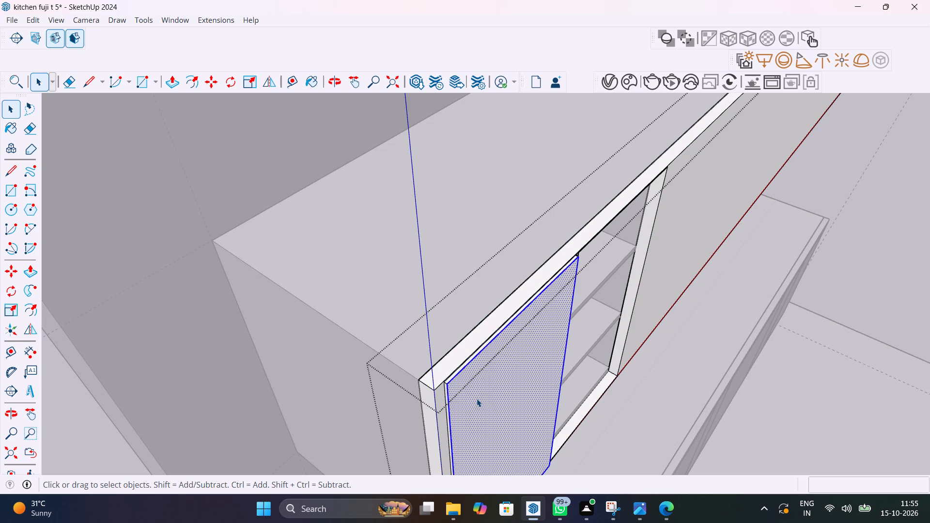
click(477, 399)
scroll(477, 399, down, 7)
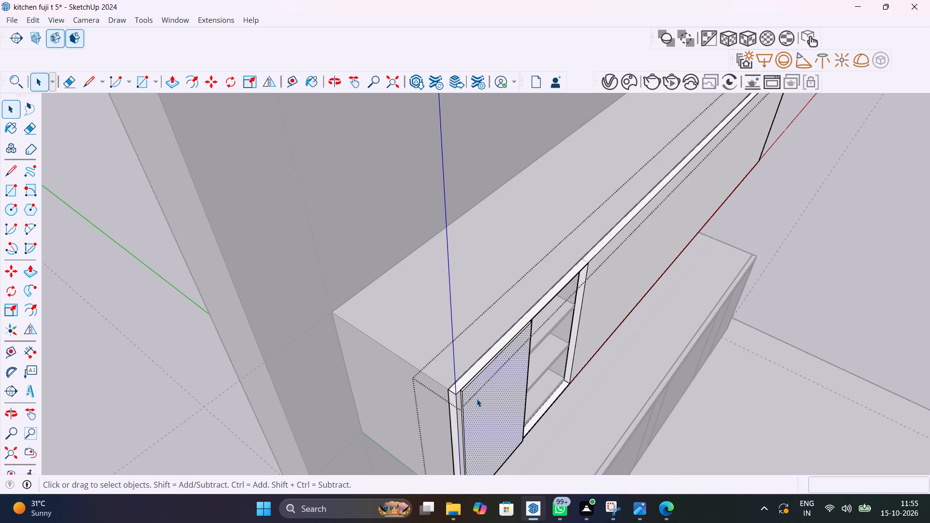
click(216, 356)
double_click(495, 405)
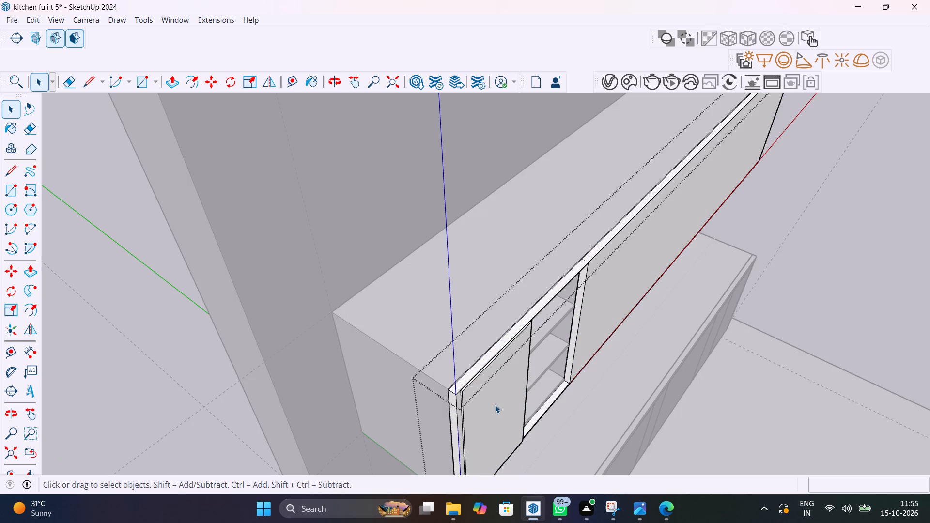
triple_click(495, 405)
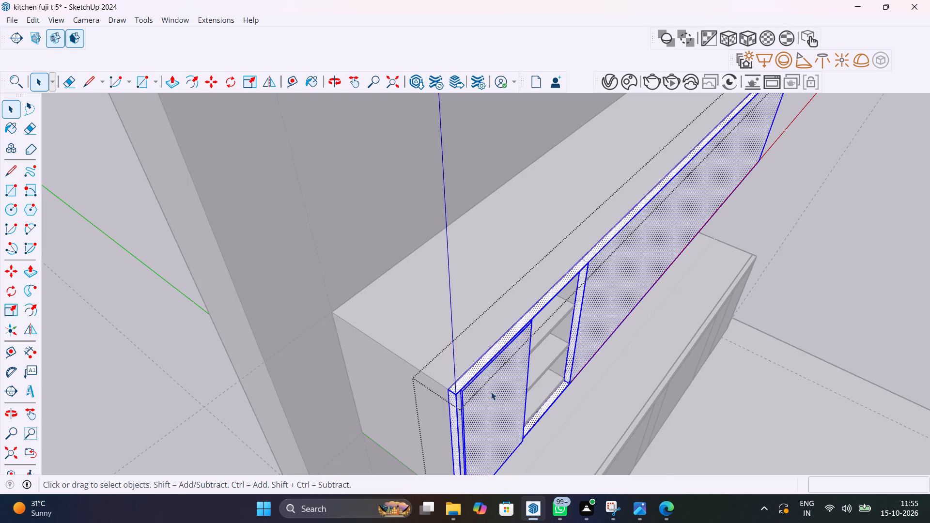
scroll(492, 389, up, 4)
shift+click(444, 371)
scroll(447, 375, down, 9)
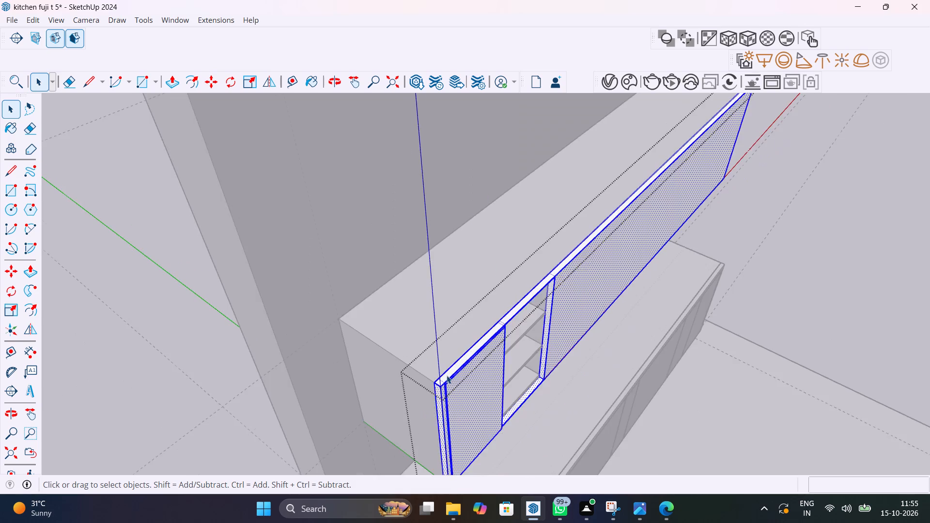
scroll(447, 375, down, 4)
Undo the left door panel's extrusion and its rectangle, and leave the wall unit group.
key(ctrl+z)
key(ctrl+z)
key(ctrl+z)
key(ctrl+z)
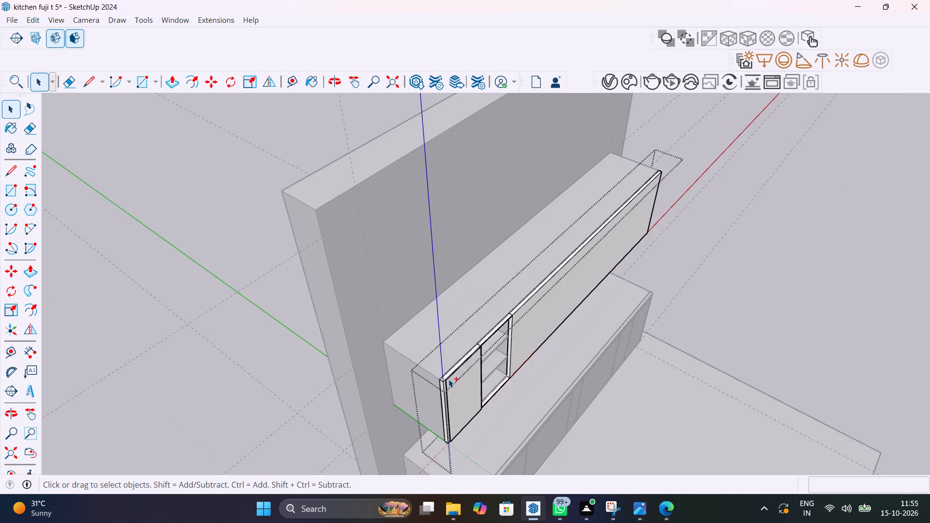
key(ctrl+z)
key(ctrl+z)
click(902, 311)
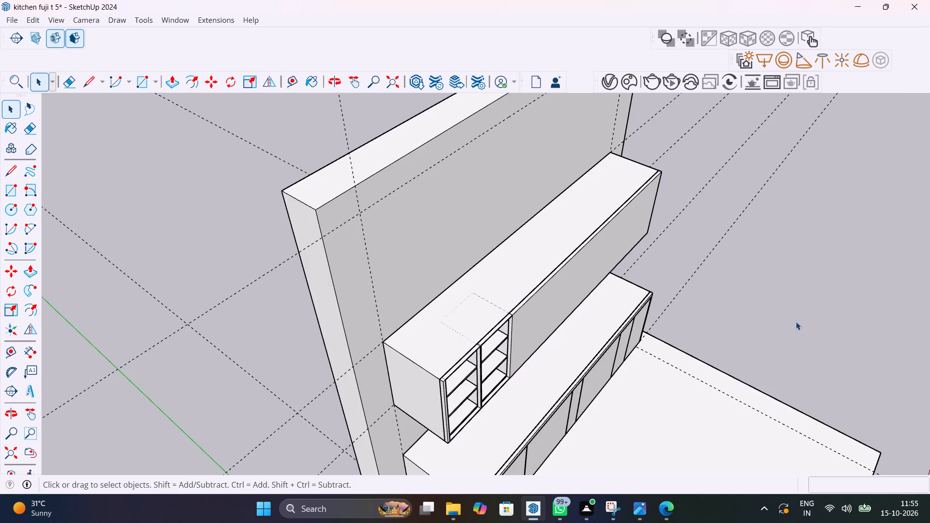
Draw a rectangle about 1' 11 13/16" by 11 13/16" over the left compartment opening of the wall unit.
middle_drag(783, 336, 552, 281)
scroll(310, 265, up, 7)
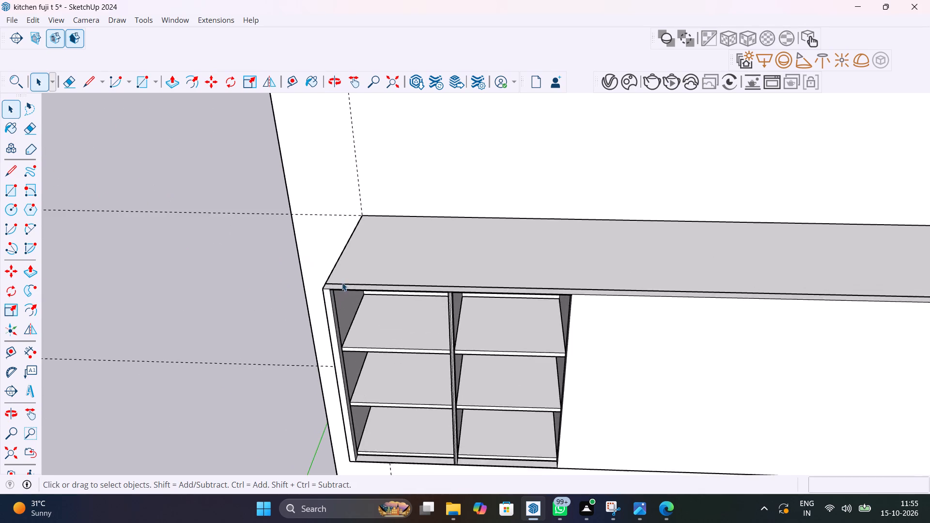
scroll(342, 282, up, 9)
key(r)
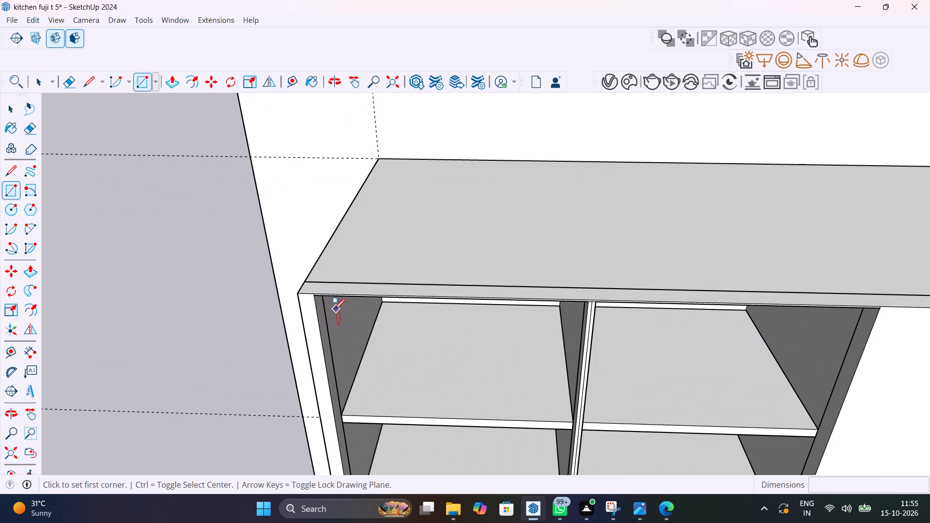
middle_drag(332, 299, 394, 160)
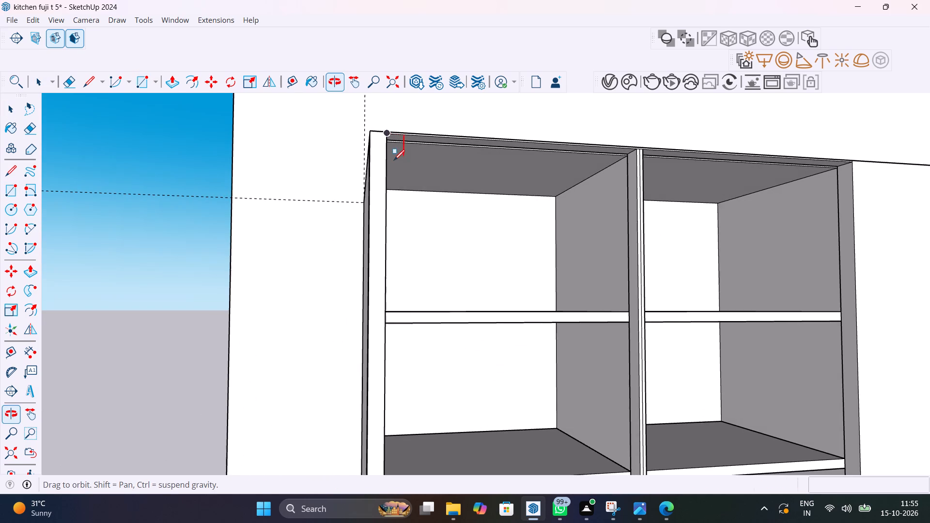
scroll(387, 134, up, 13)
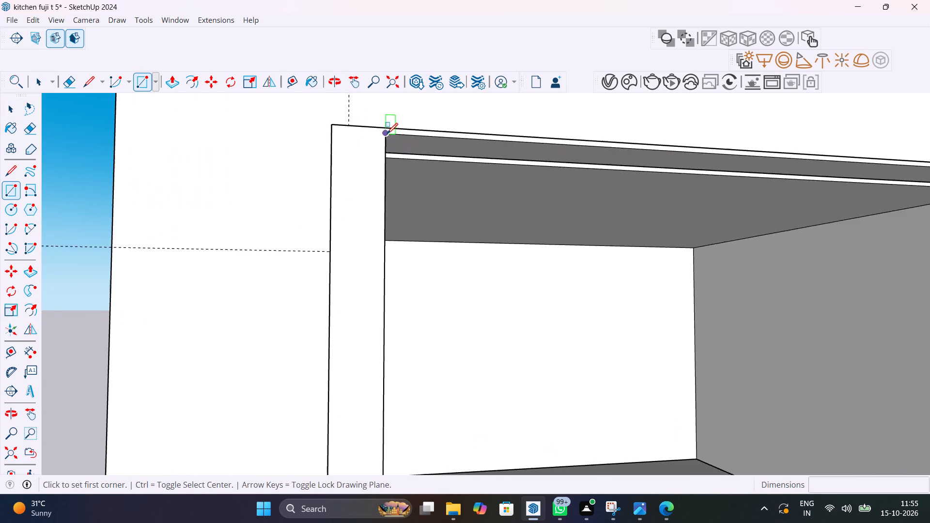
scroll(387, 134, up, 6)
click(387, 133)
scroll(404, 159, down, 15)
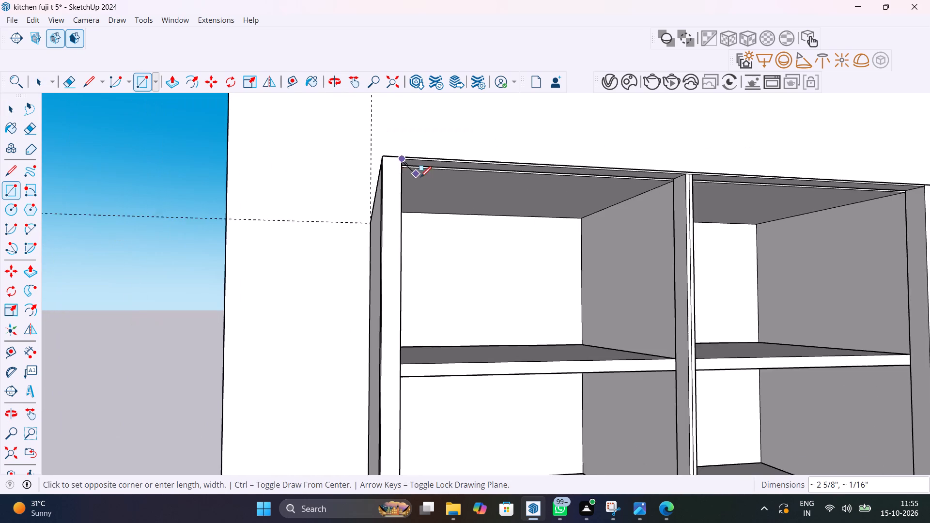
scroll(420, 177, down, 20)
scroll(465, 284, up, 11)
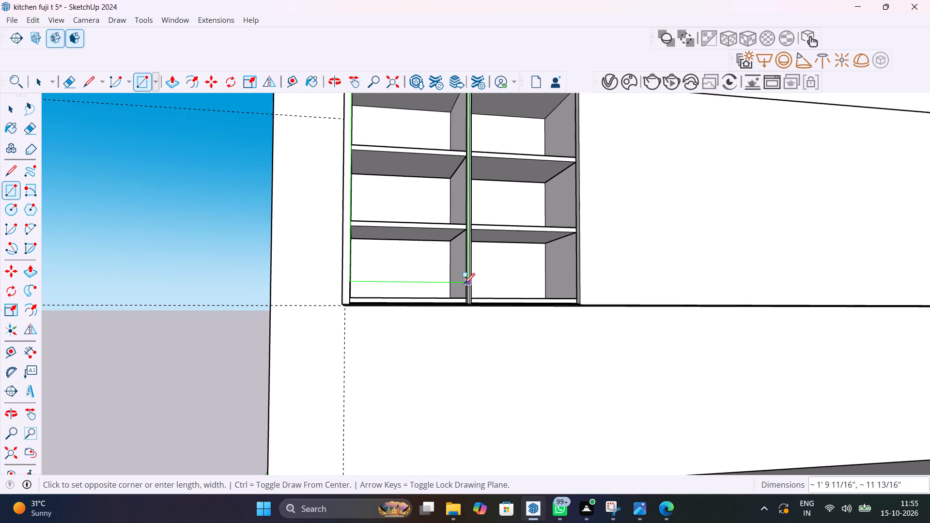
scroll(464, 284, up, 9)
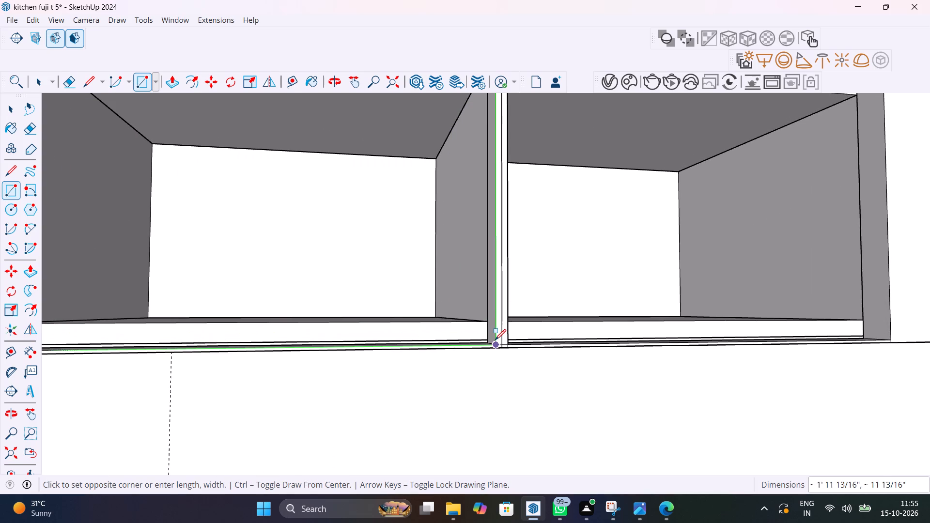
click(495, 341)
Extrude the new rectangle over the left compartment by 5 mm with Push/Pull.
scroll(490, 341, down, 13)
middle_drag(446, 386, 413, 421)
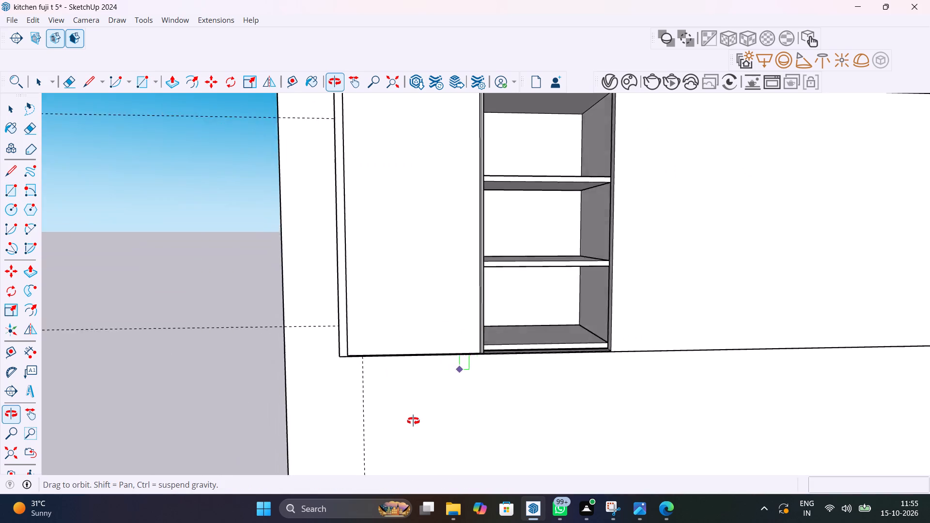
middle_drag(413, 421, 369, 477)
scroll(413, 352, down, 7)
key(space)
click(429, 319)
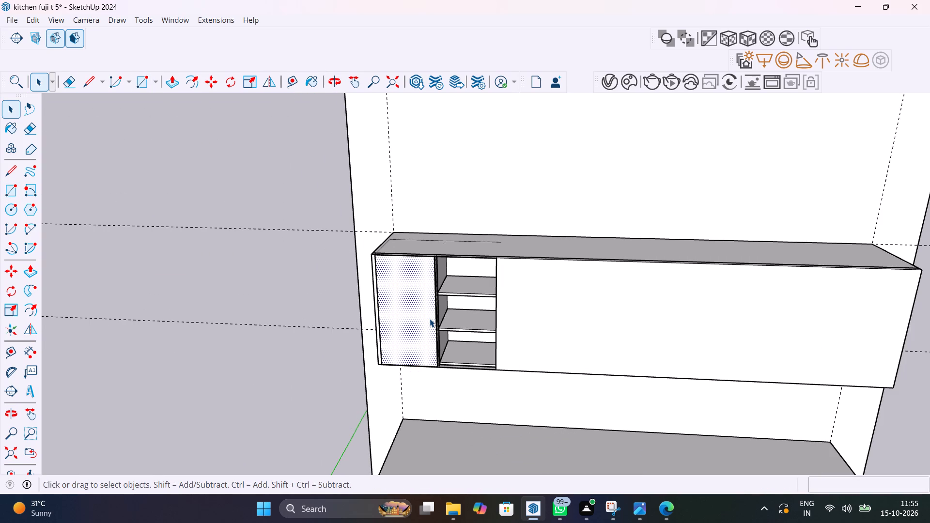
key(p)
click(428, 319)
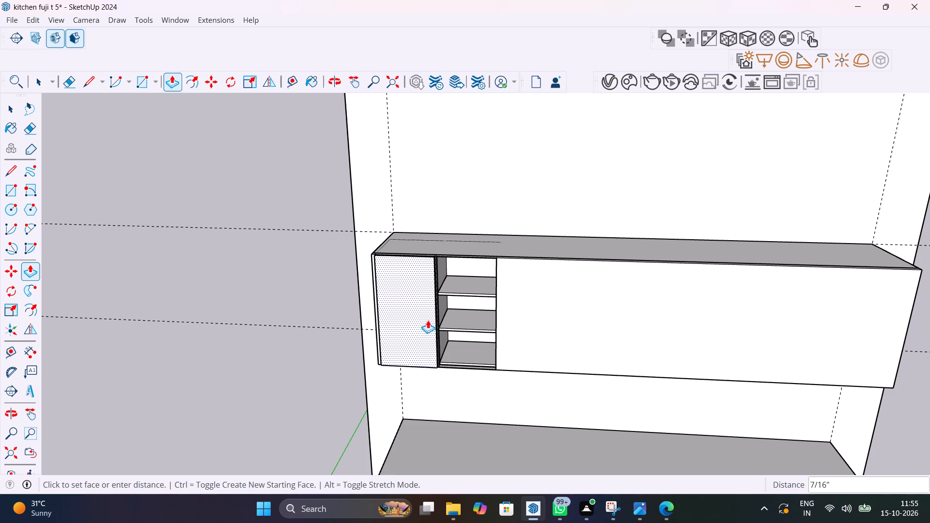
text(5mm)
key(Return)
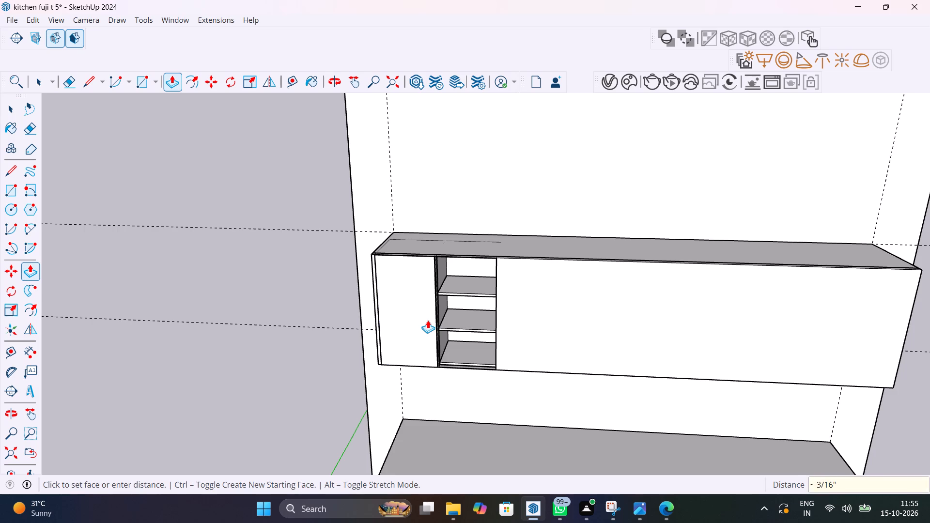
key(space)
Select the whole left door panel with its connected geometry and make it a group.
scroll(416, 295, up, 8)
scroll(374, 264, up, 5)
middle_drag(374, 261, 387, 271)
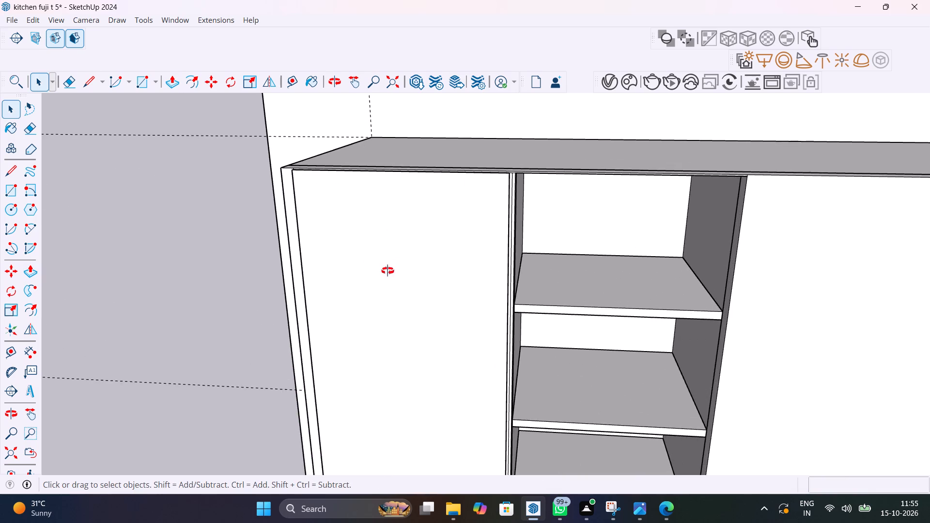
middle_drag(387, 271, 520, 359)
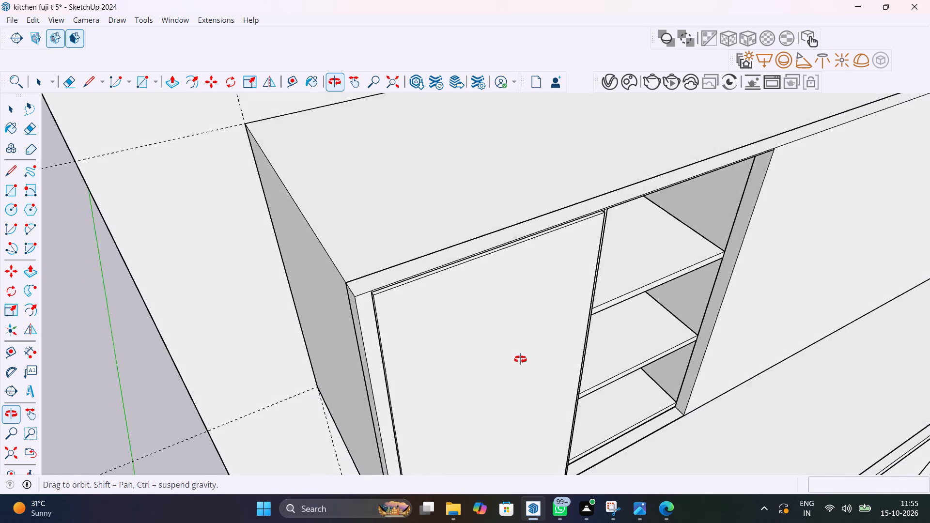
middle_drag(520, 359, 515, 365)
triple_click(435, 324)
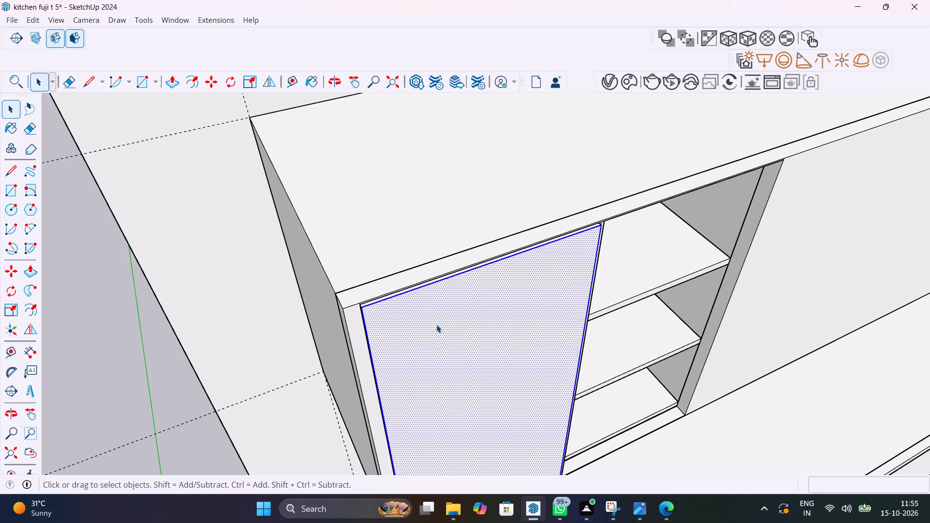
right_click(436, 324)
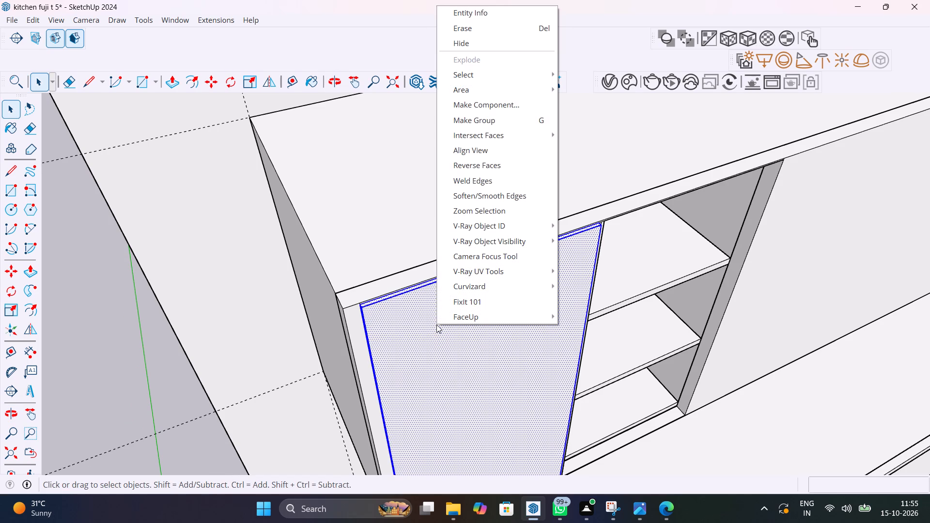
click(478, 122)
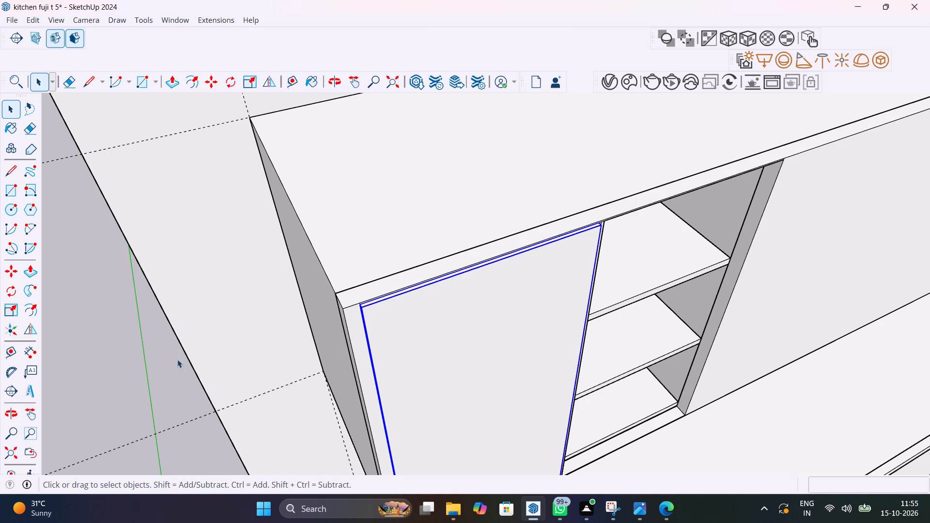
click(156, 369)
Open the left door group and offset its front face outline inward by about 5/16".
double_click(466, 374)
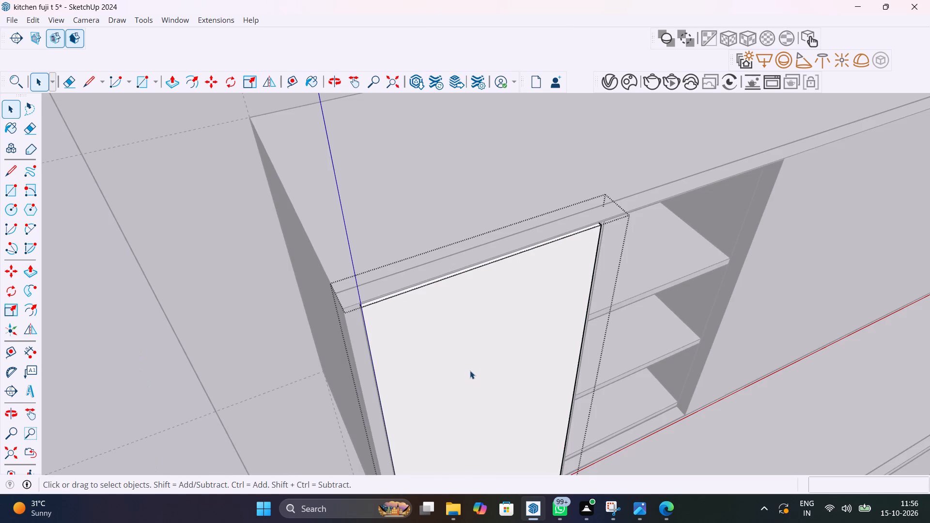
middle_drag(509, 368, 432, 348)
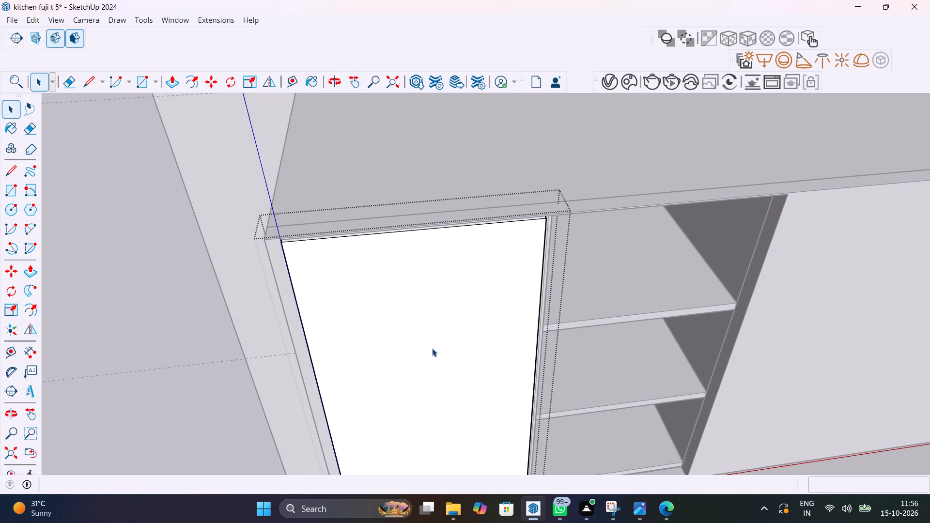
key(f)
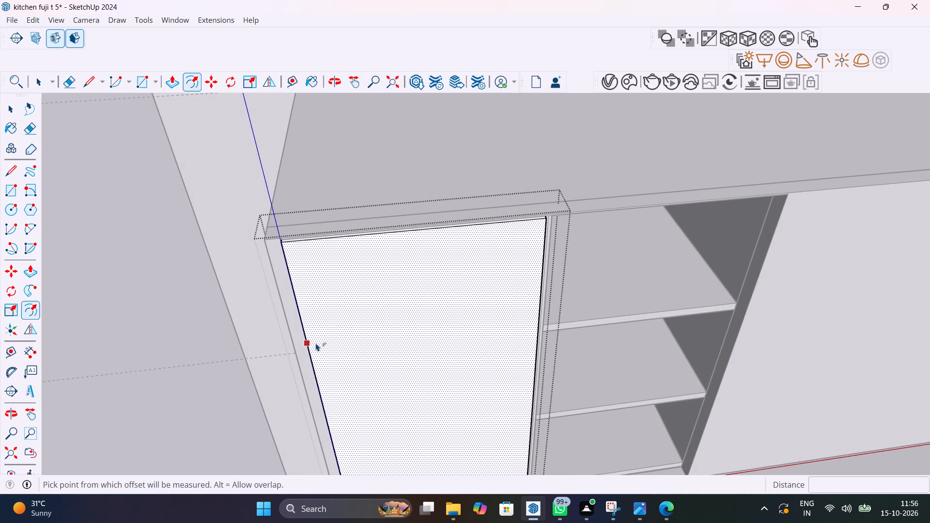
click(311, 344)
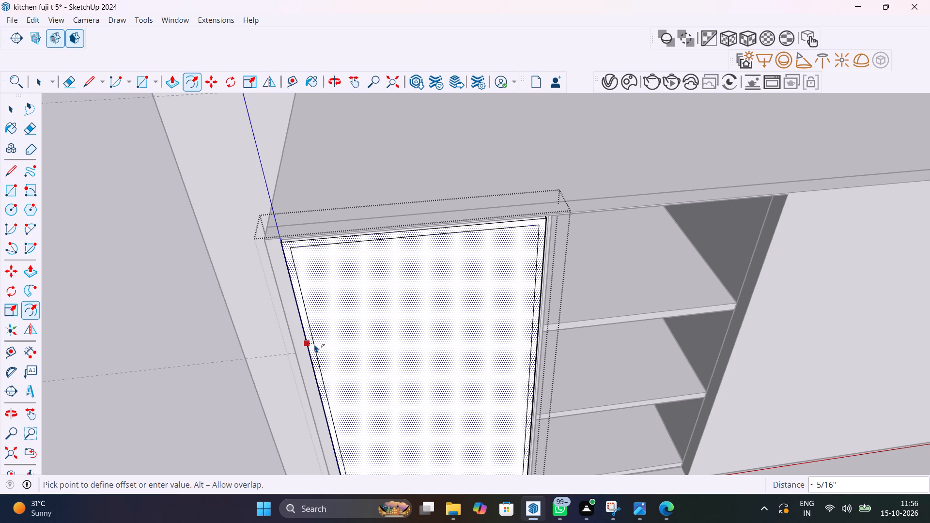
click(314, 344)
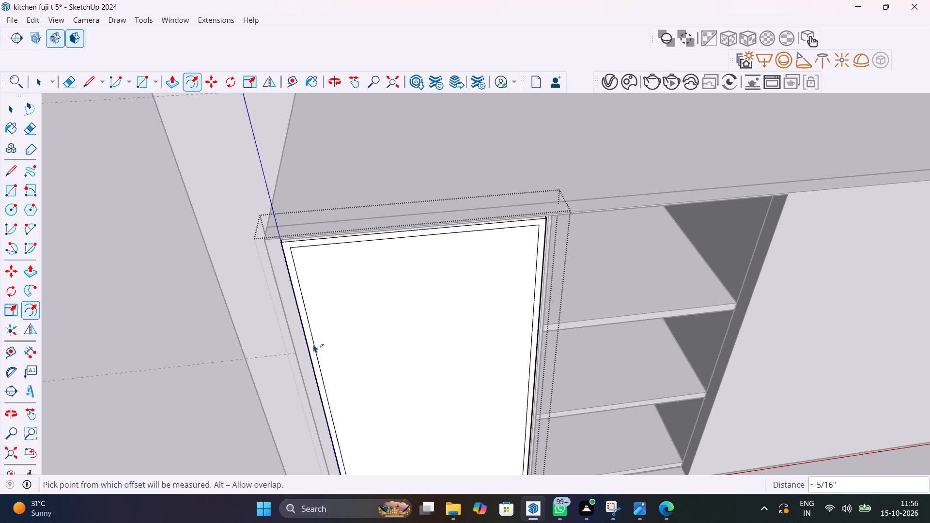
key(space)
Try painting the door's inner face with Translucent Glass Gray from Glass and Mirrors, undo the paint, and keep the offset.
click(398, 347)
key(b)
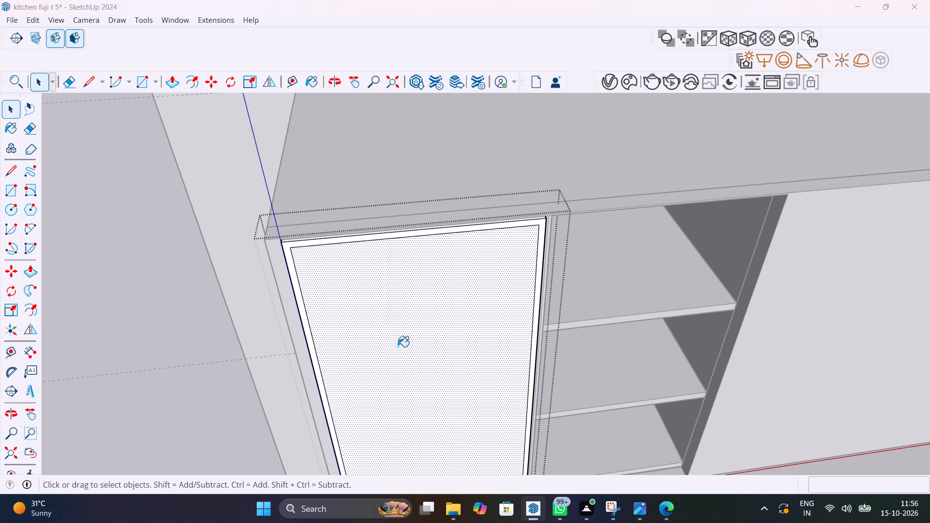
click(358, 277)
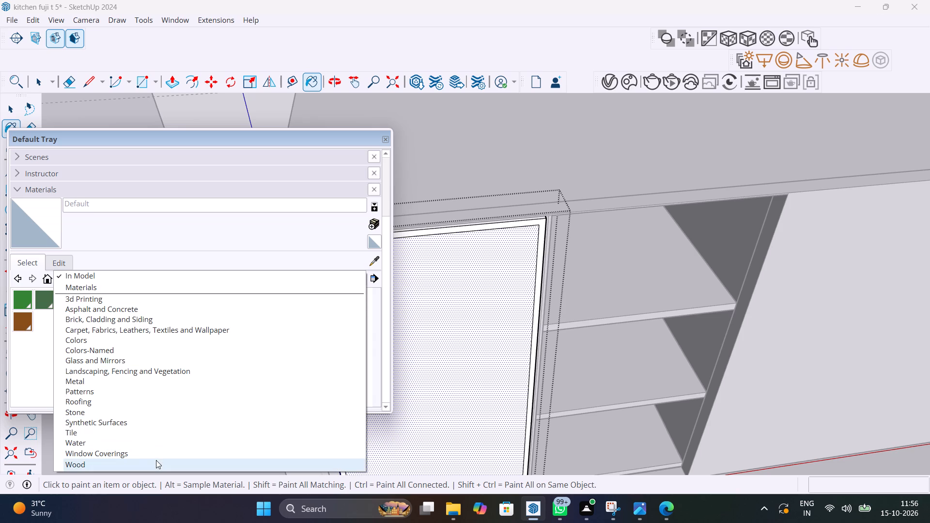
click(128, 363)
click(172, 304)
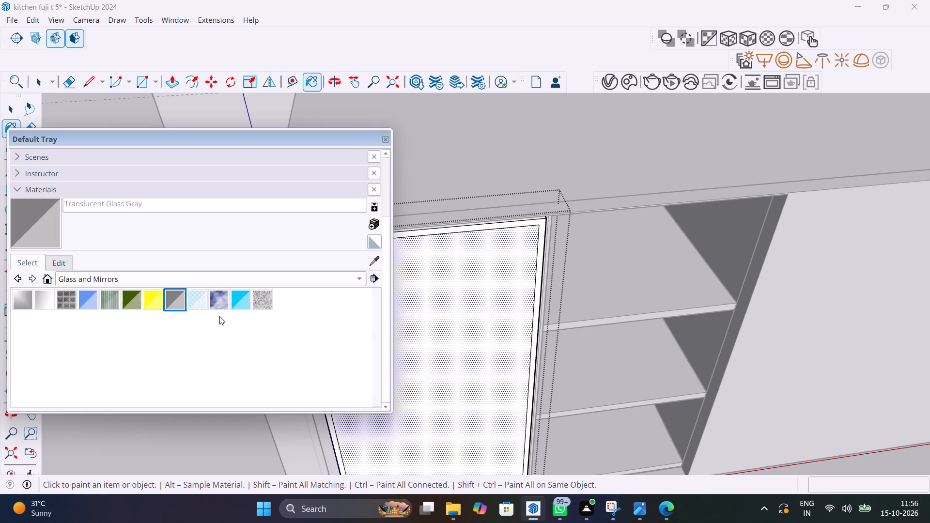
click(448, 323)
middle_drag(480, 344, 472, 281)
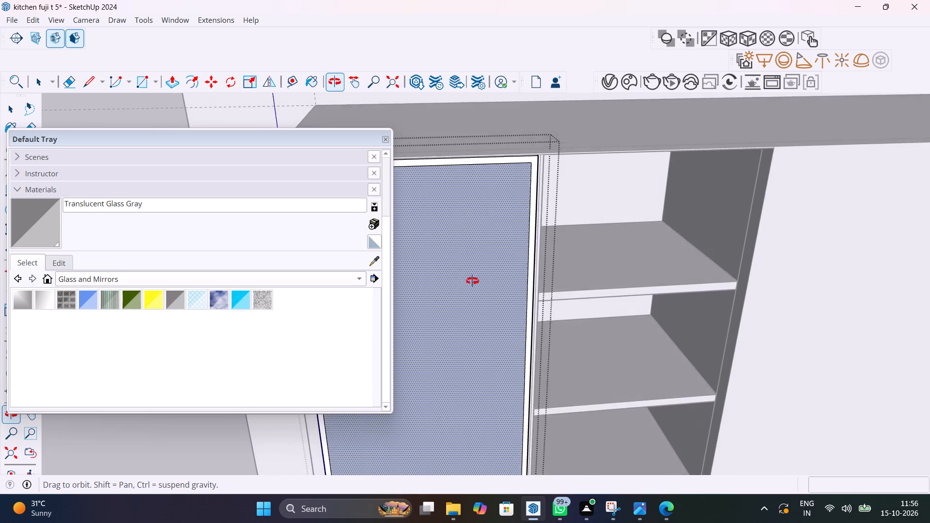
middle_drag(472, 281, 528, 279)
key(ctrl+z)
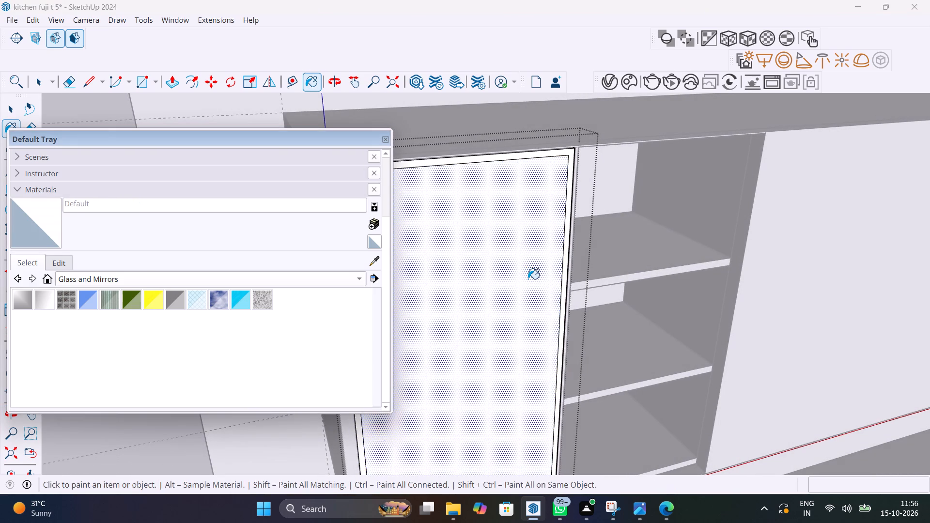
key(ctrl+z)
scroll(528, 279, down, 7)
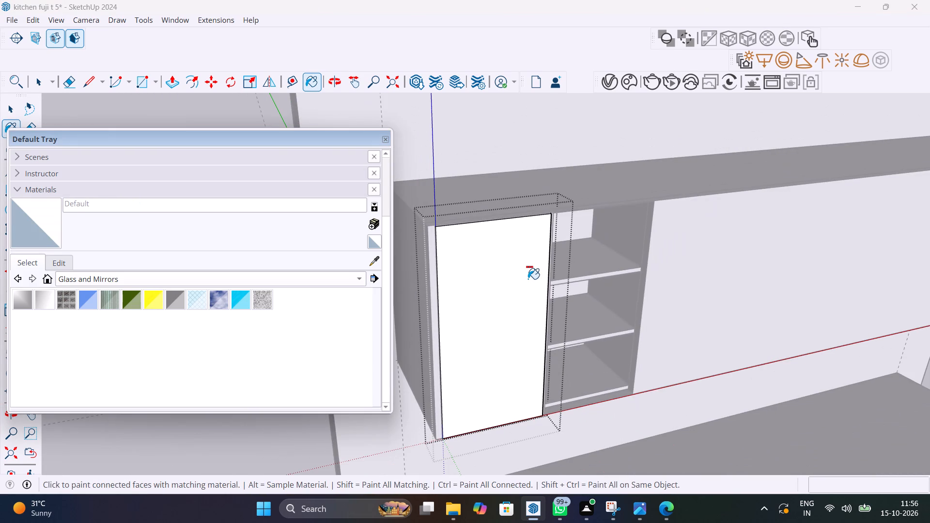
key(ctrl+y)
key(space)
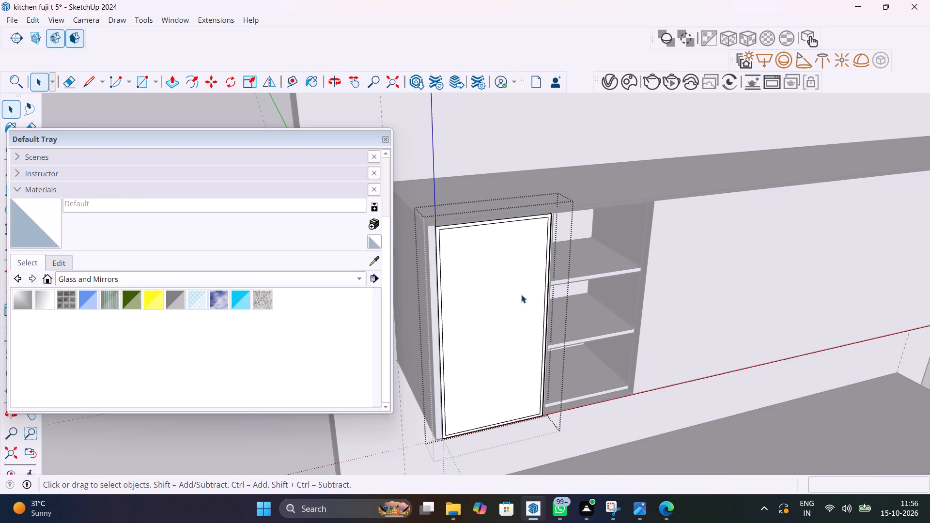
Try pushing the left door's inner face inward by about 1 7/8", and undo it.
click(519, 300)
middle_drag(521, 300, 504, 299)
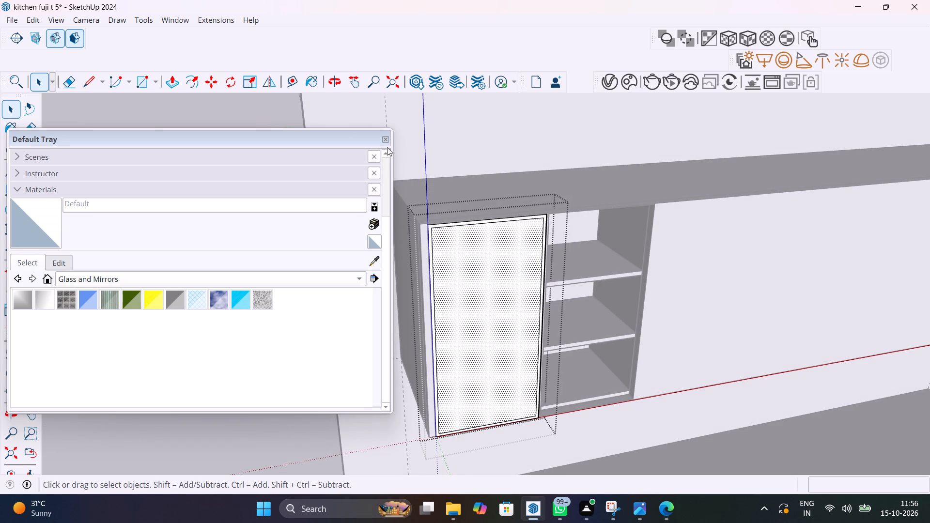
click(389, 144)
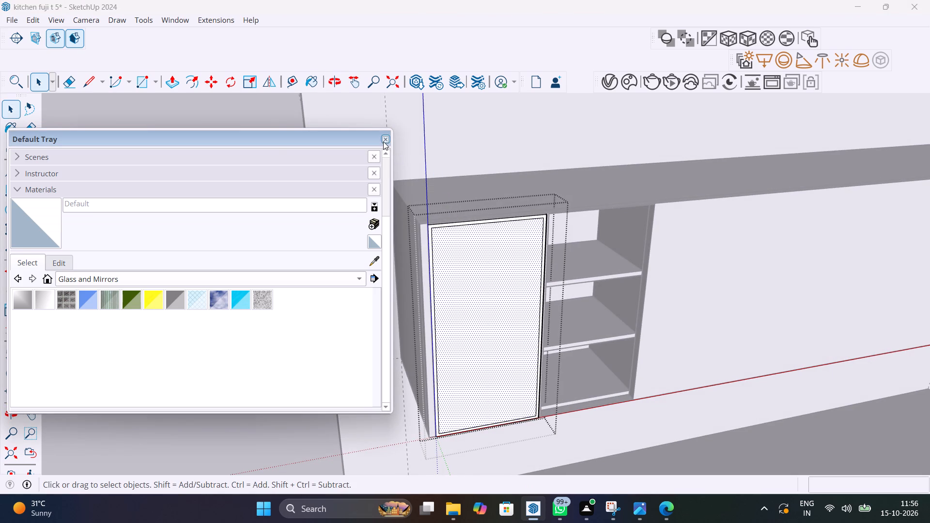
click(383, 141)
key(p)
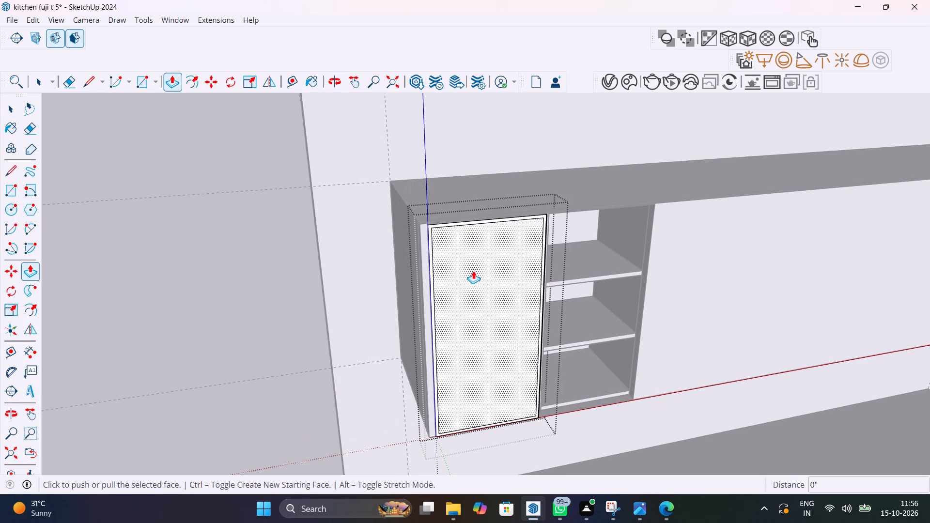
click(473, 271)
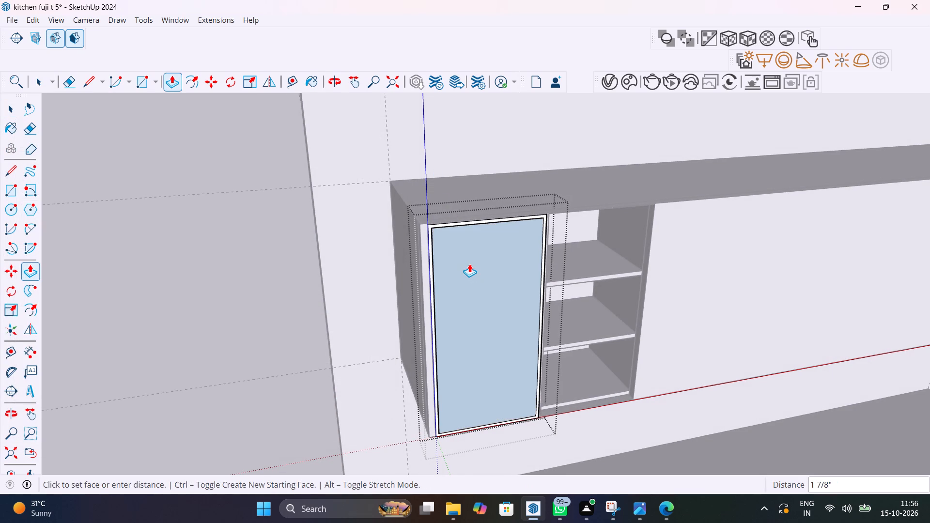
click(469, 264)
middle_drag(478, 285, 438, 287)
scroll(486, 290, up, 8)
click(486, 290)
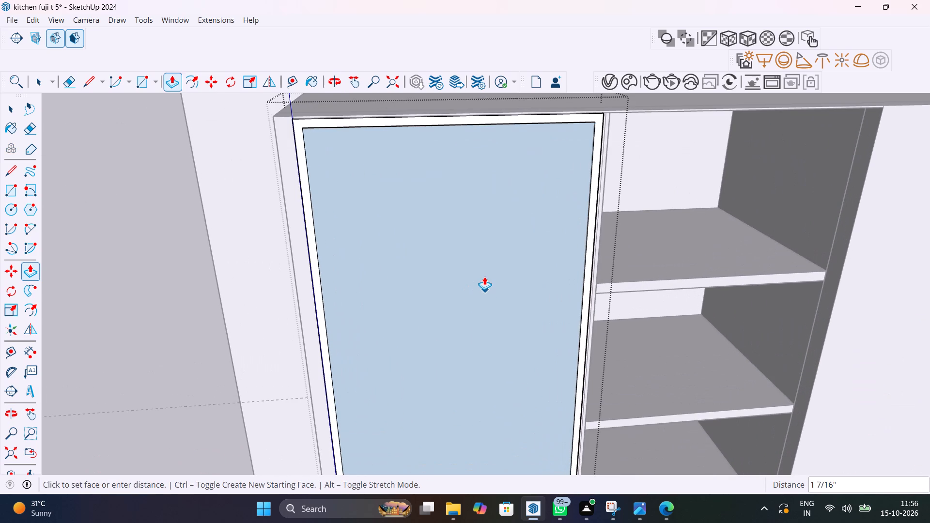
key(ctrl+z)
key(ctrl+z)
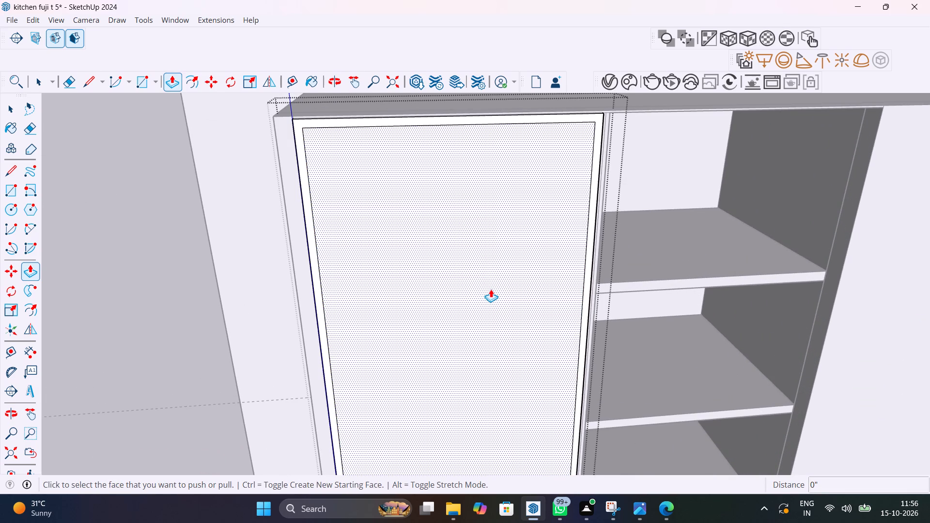
Push the left door's inner face back about 3/16" through the panel to leave an open frame, and close the door group.
click(491, 289)
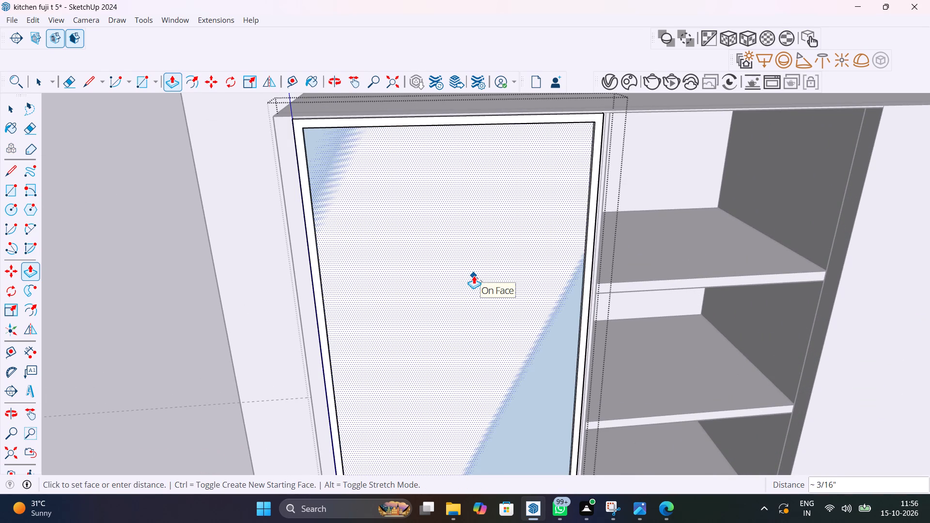
click(474, 276)
middle_drag(525, 302, 645, 259)
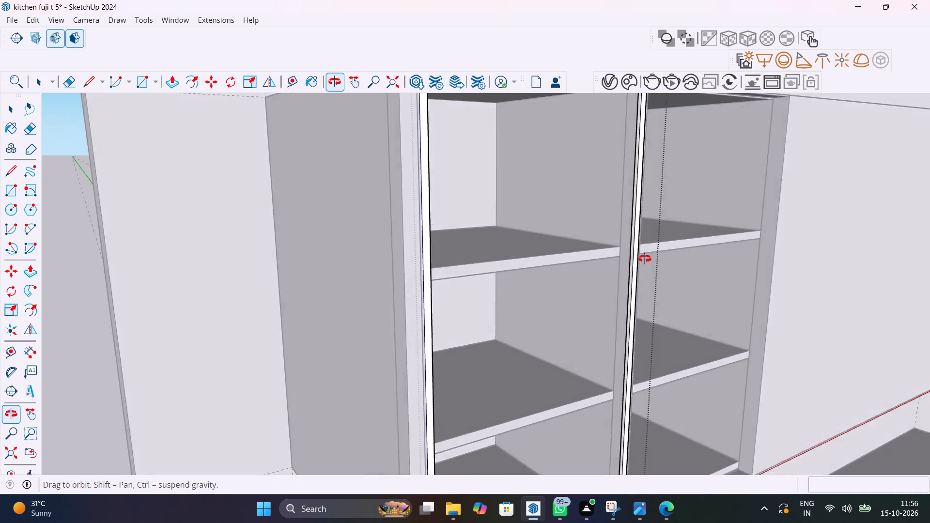
middle_drag(645, 259, 425, 280)
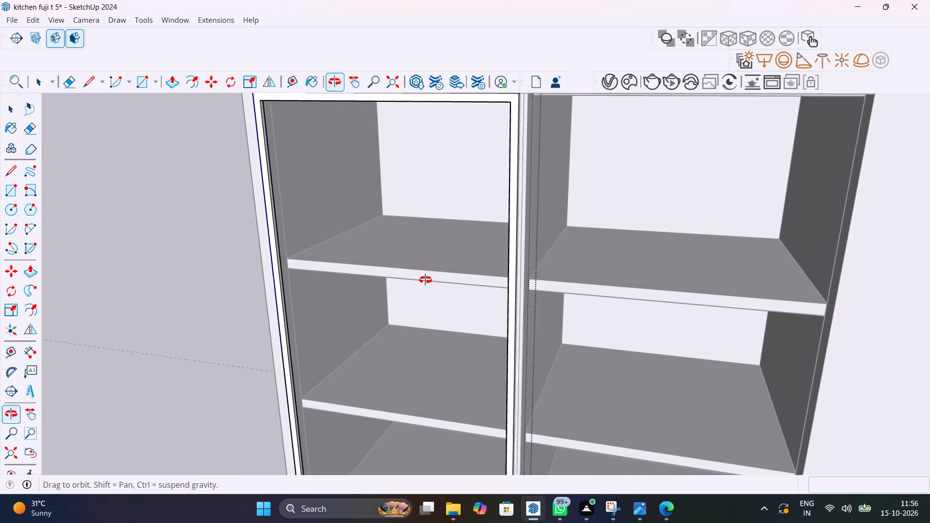
middle_drag(425, 280, 418, 281)
key(space)
click(204, 277)
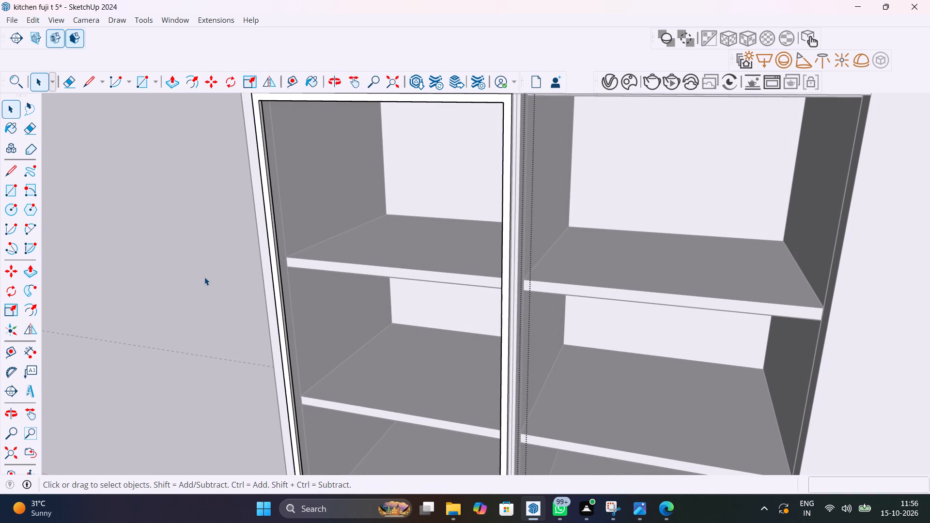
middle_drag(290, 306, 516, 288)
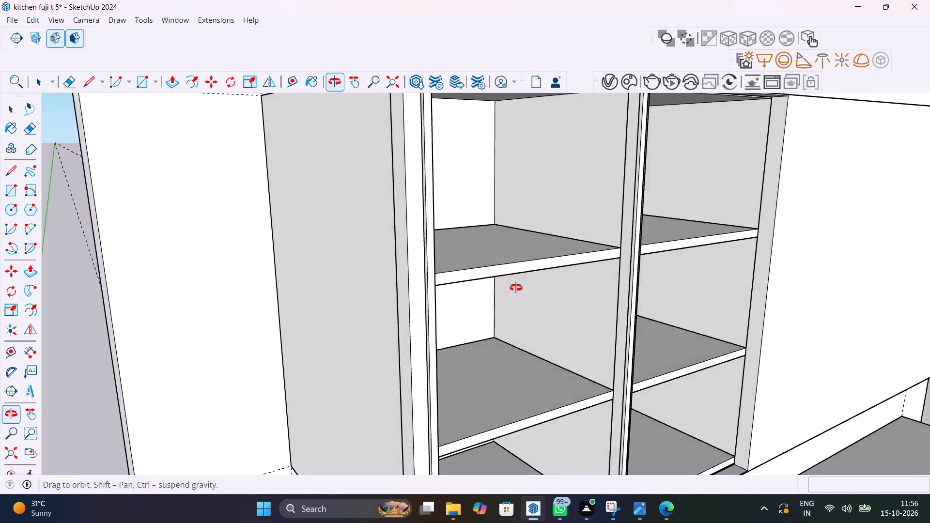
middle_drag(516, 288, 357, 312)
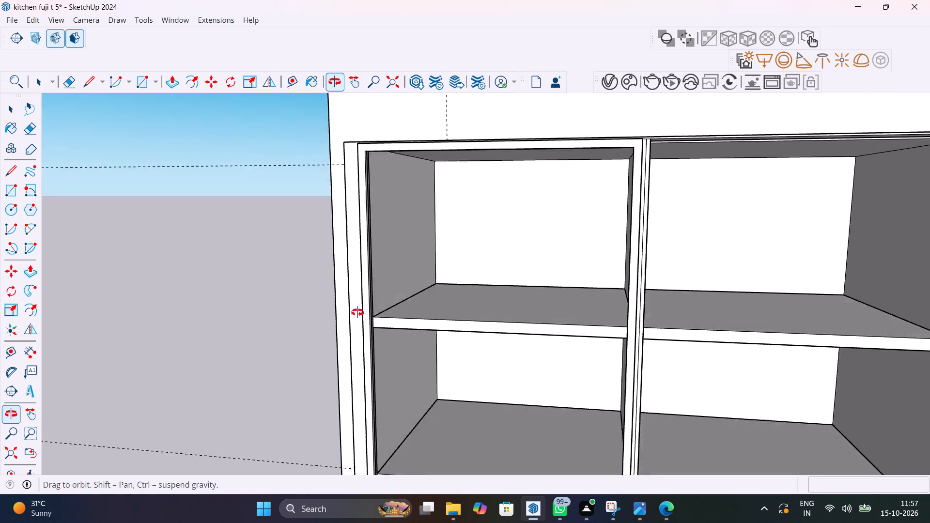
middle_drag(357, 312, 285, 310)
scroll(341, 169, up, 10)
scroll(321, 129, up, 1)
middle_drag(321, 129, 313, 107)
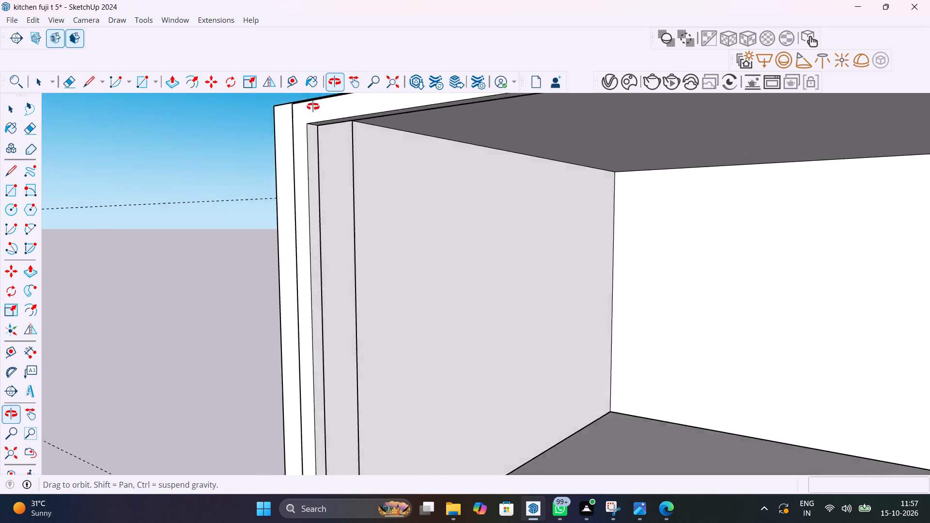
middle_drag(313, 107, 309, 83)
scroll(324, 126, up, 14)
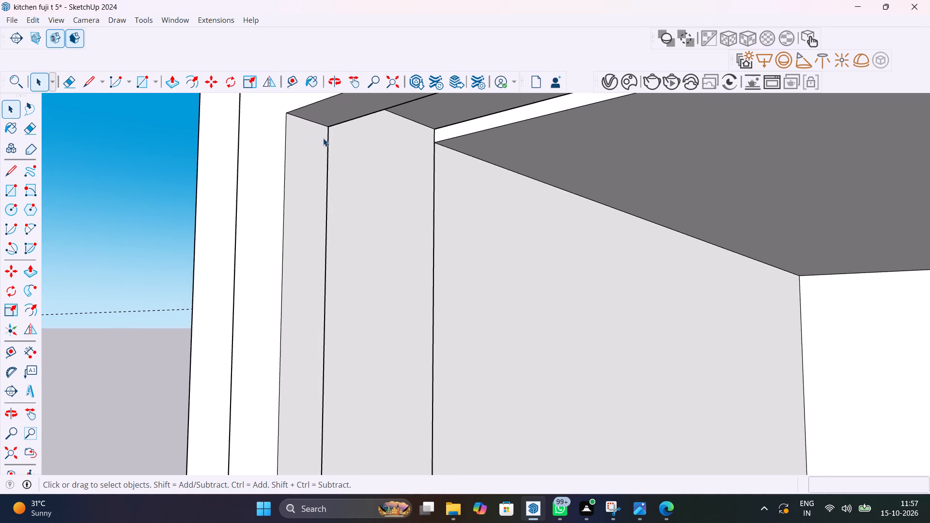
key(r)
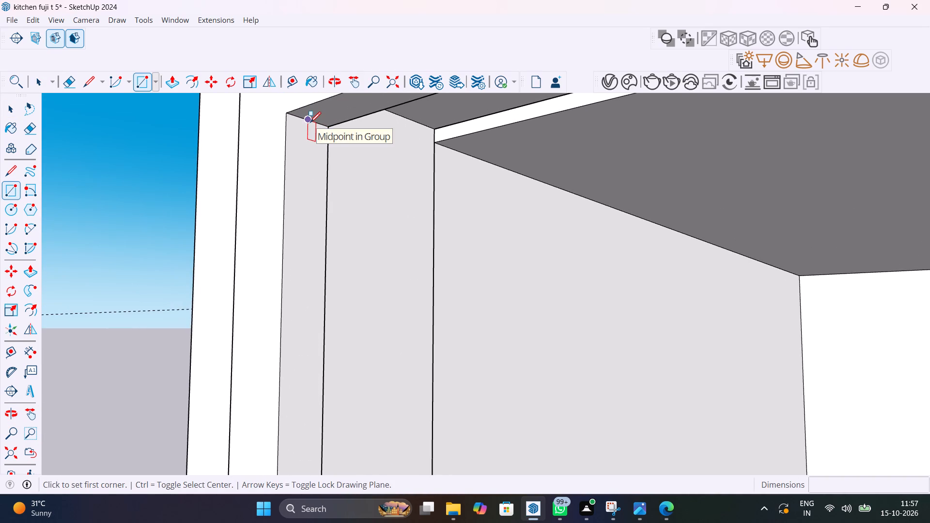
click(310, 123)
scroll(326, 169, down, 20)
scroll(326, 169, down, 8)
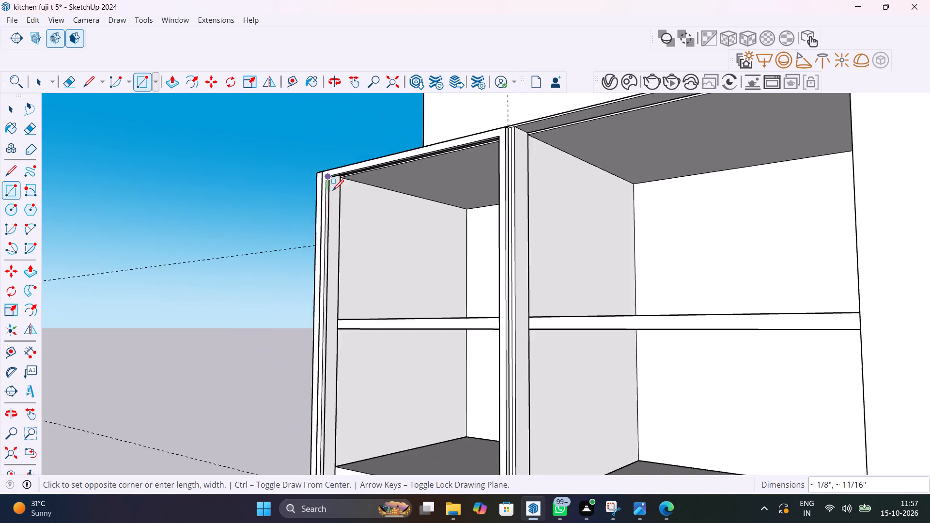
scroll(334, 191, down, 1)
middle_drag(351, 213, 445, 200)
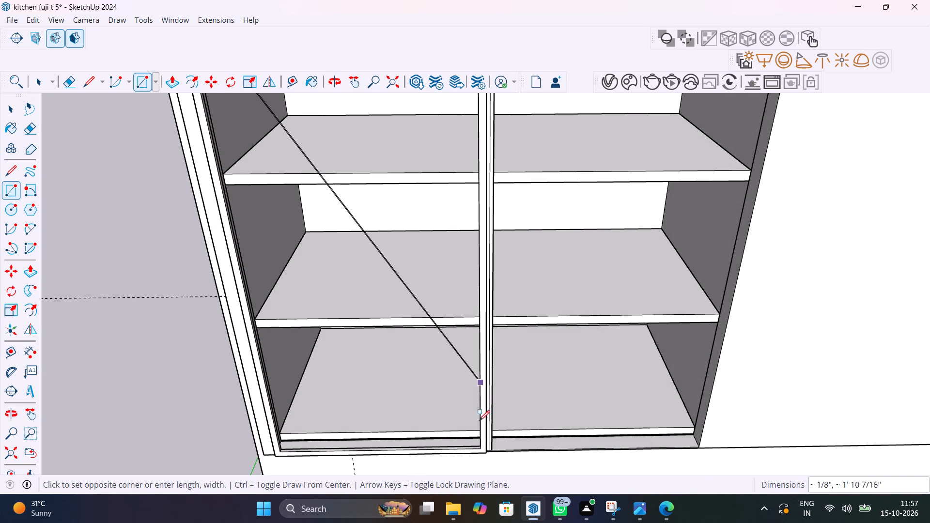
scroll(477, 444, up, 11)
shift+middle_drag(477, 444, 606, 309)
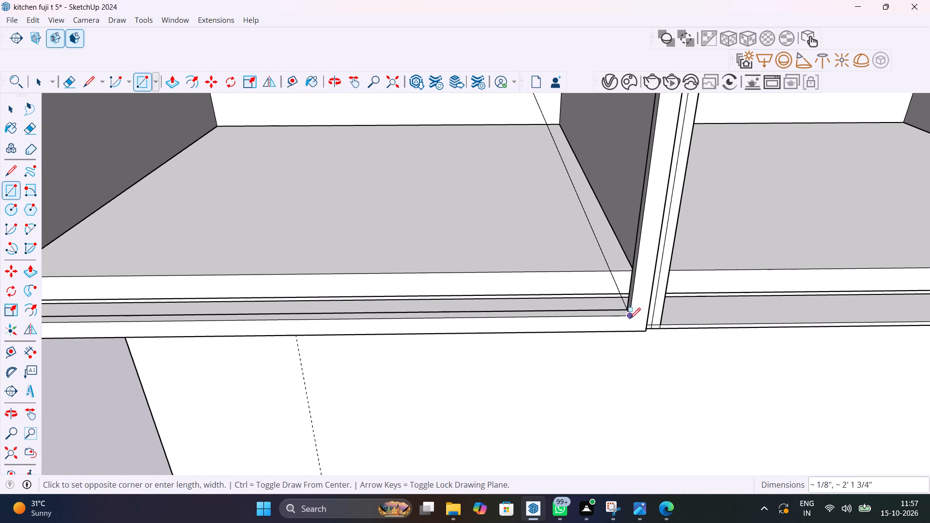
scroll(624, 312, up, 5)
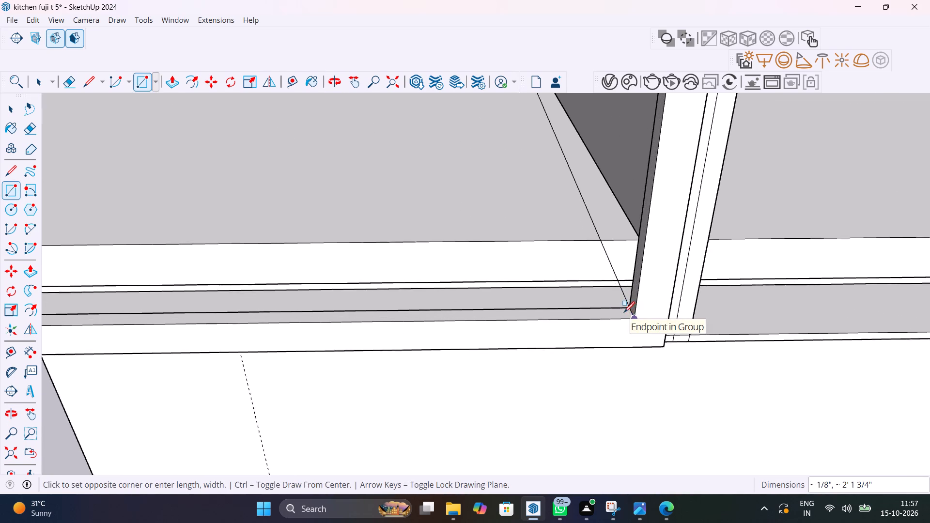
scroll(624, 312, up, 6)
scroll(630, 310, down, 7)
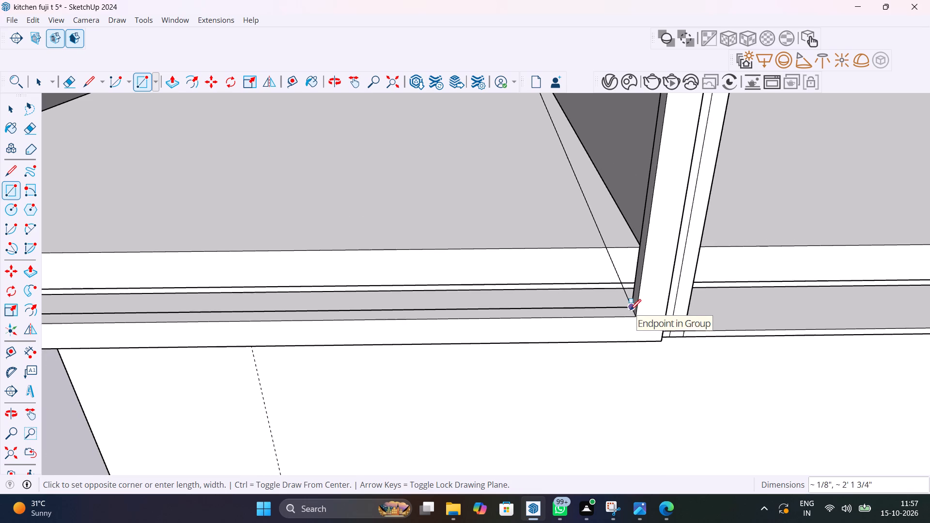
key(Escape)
Draw a line about 11 3/16" long across the bottom inner face of the left door frame, midway through its thickness.
scroll(628, 308, up, 8)
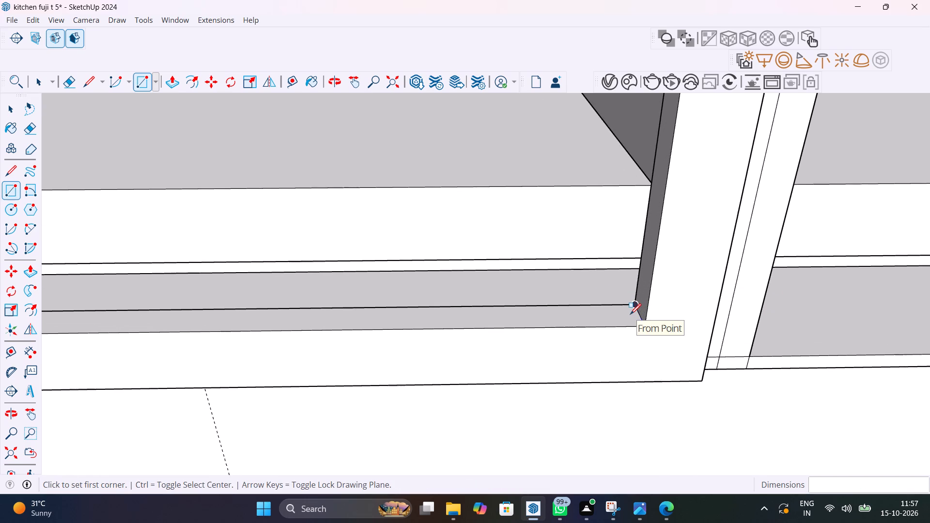
key(l)
scroll(635, 312, up, 12)
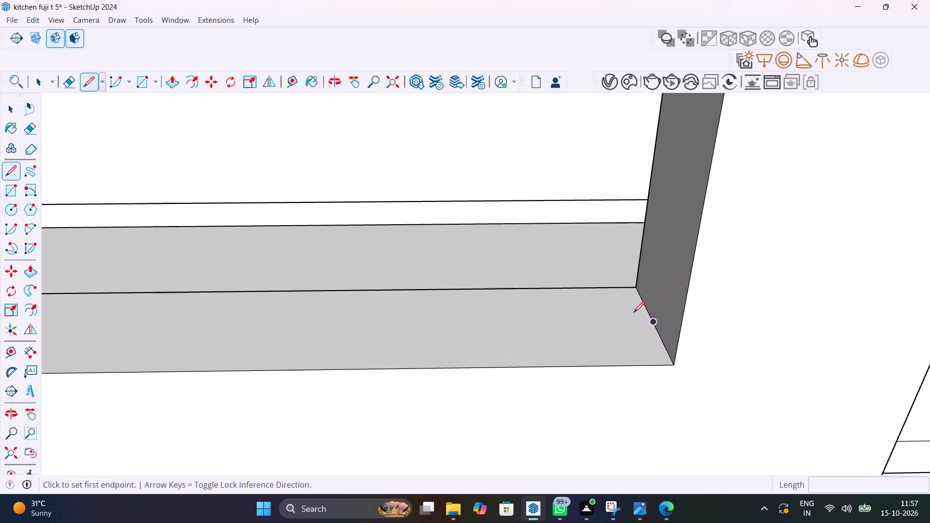
click(649, 317)
scroll(515, 317, down, 2)
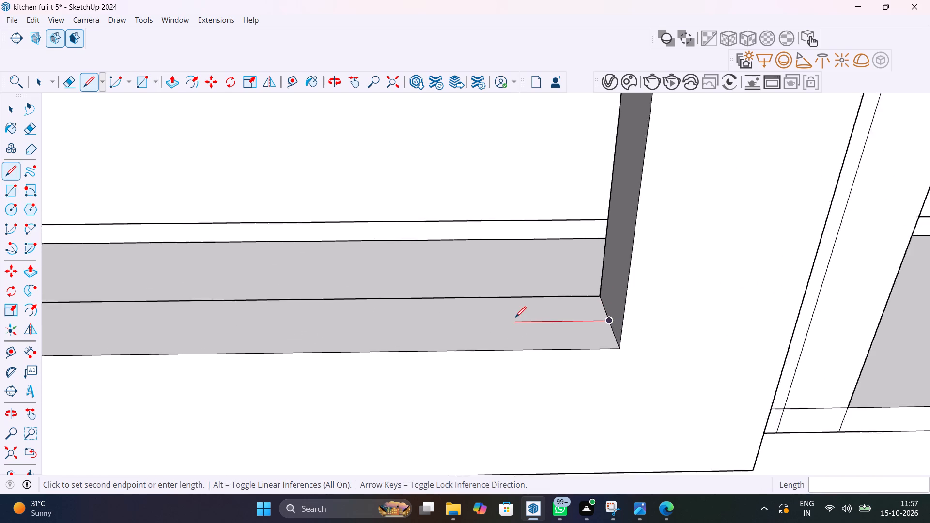
scroll(515, 317, down, 20)
scroll(515, 317, down, 14)
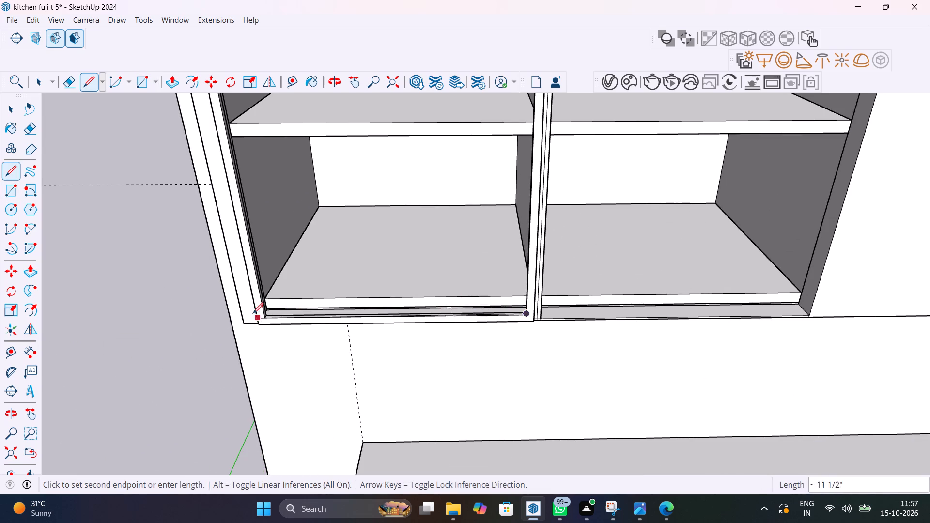
scroll(274, 309, up, 20)
scroll(274, 309, up, 8)
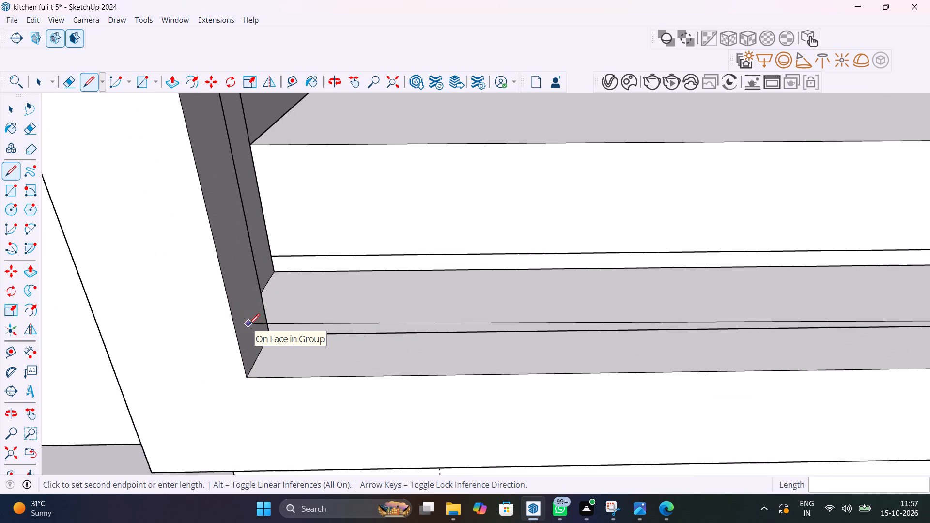
scroll(249, 324, up, 1)
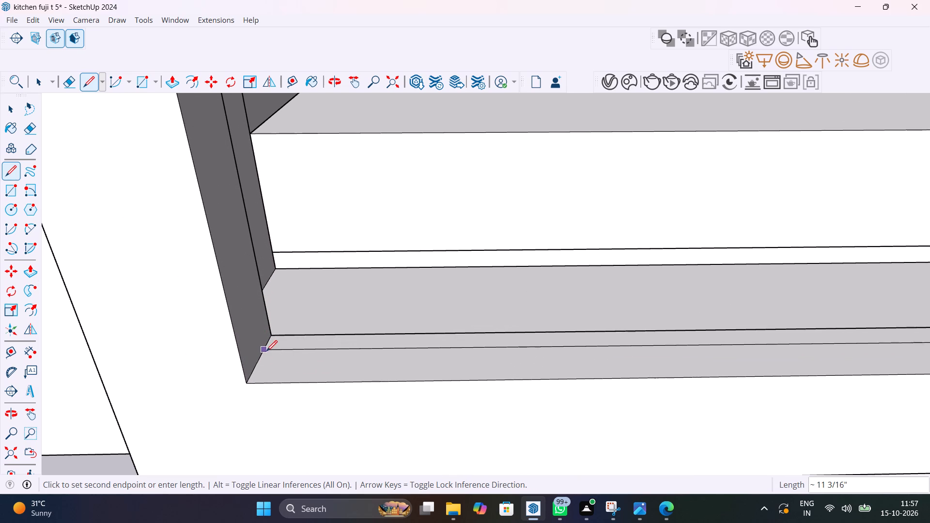
scroll(267, 356, up, 5)
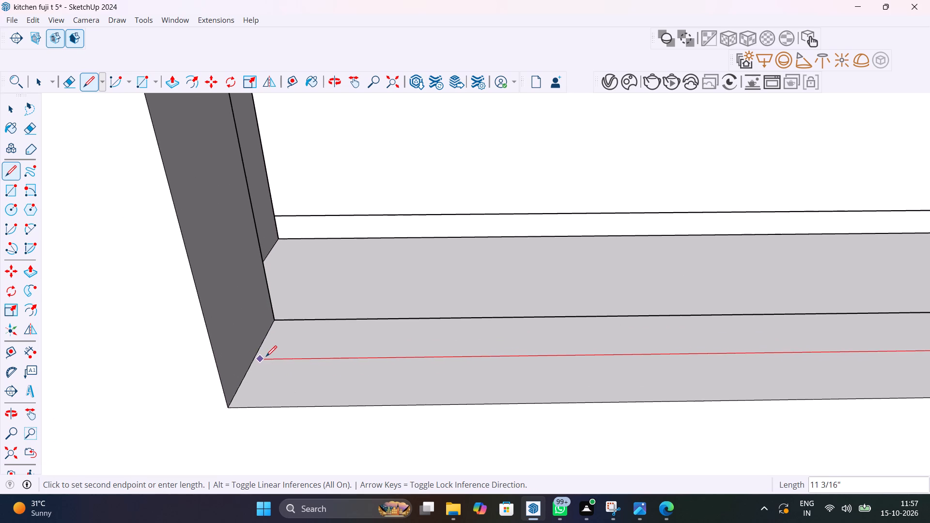
scroll(266, 356, up, 7)
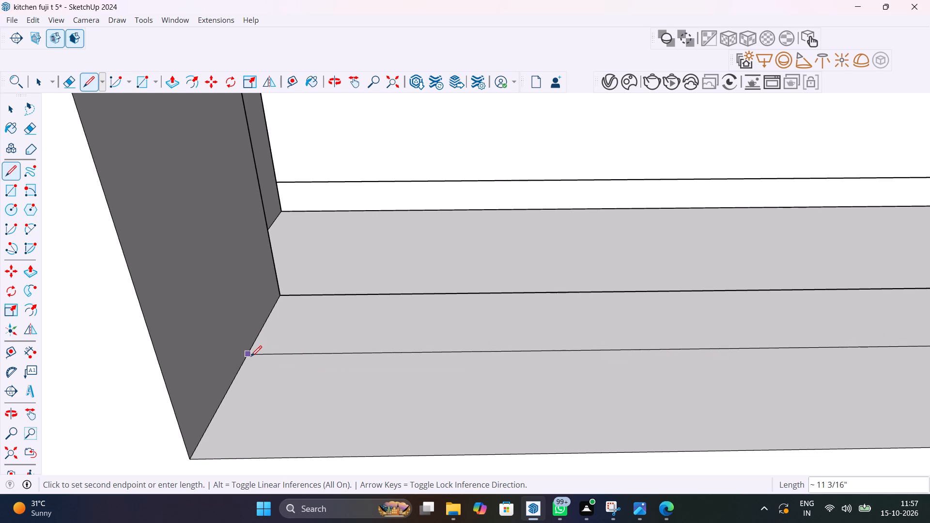
key(Left)
key(Up)
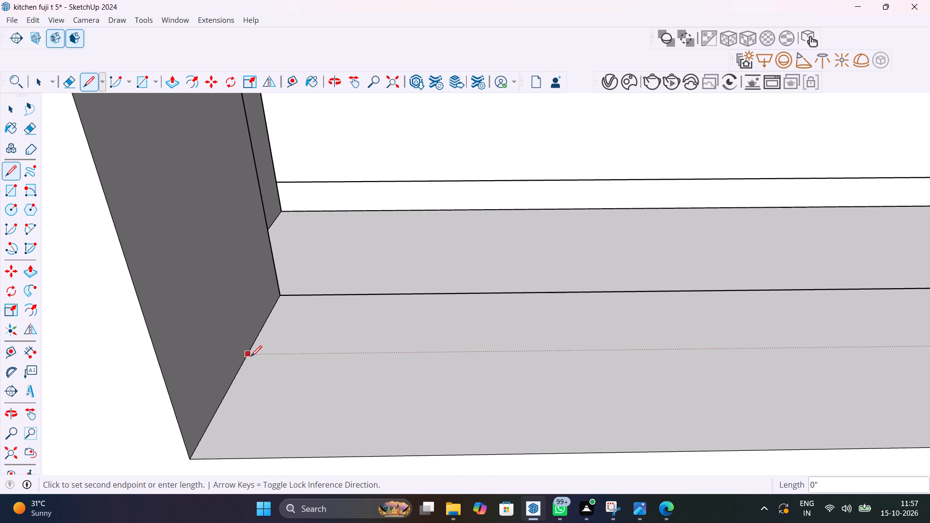
key(Right)
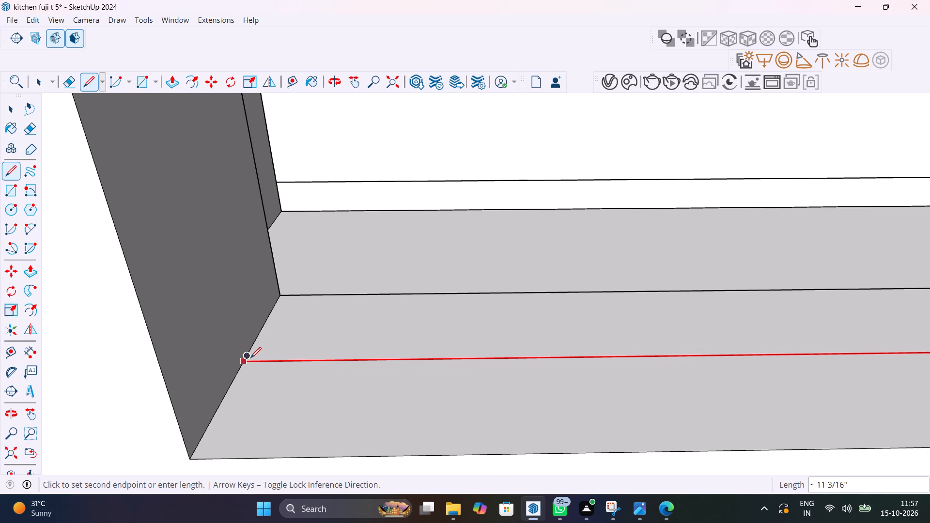
click(250, 358)
Continue the line vertically about 1' 11 3/16" up the frame's left inner side to the midpoint of the top corner edge.
scroll(235, 301, down, 14)
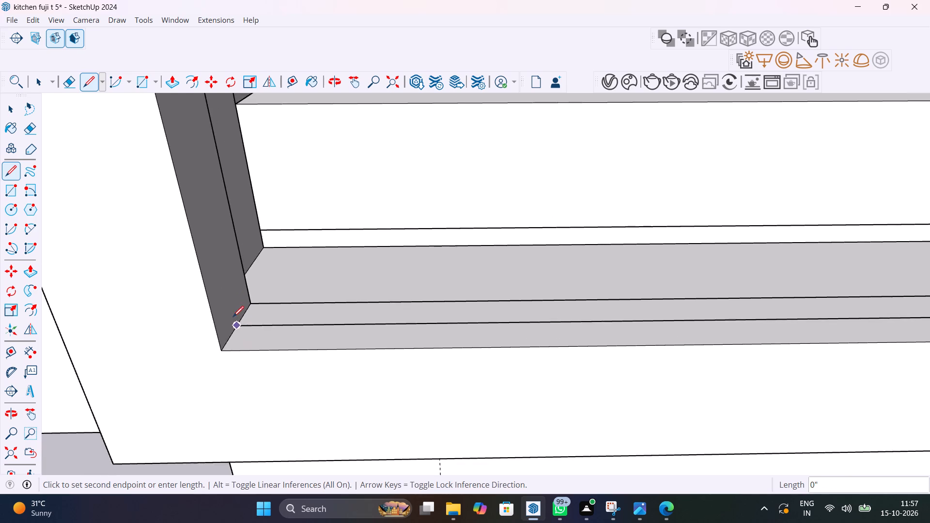
scroll(233, 317, down, 20)
scroll(233, 317, down, 6)
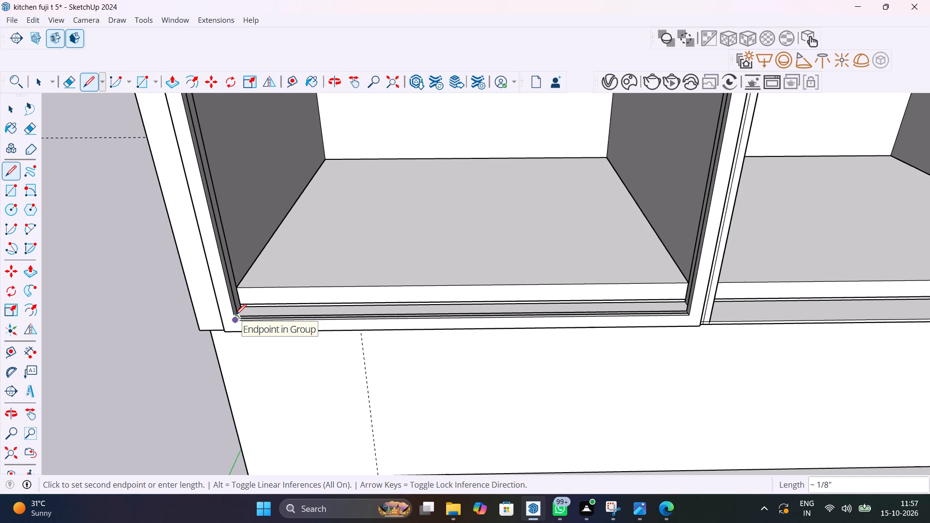
shift+middle_drag(235, 315, 209, 365)
scroll(257, 174, up, 3)
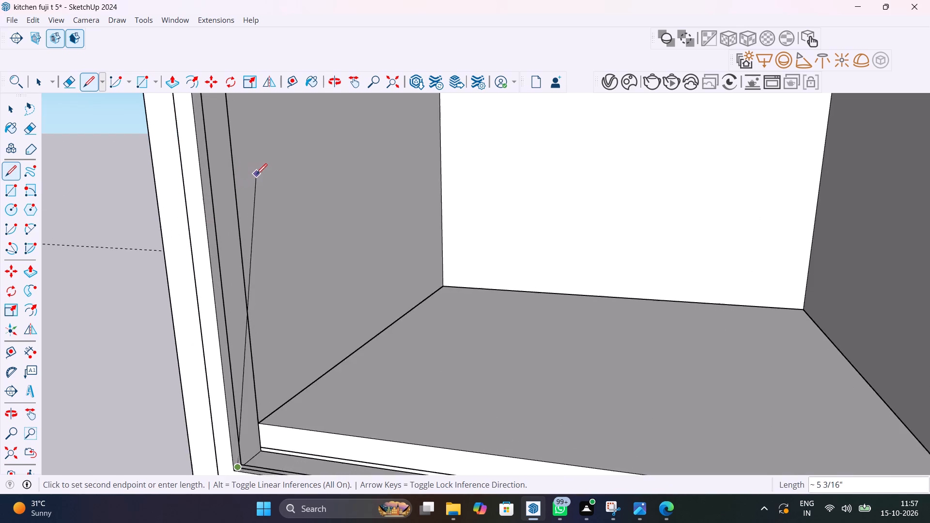
scroll(256, 174, up, 2)
shift+middle_drag(257, 174, 322, 425)
shift+scroll(274, 195, down, 1)
shift+middle_drag(276, 200, 333, 383)
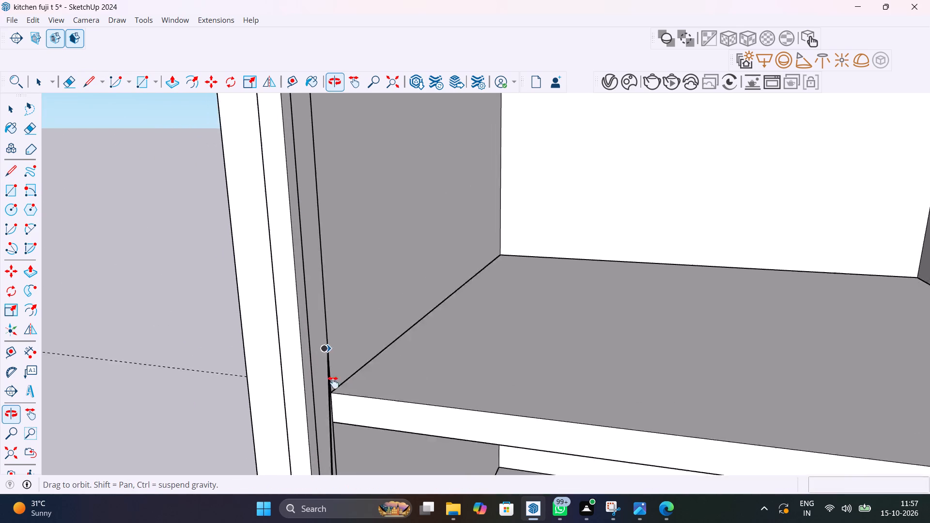
shift+middle_drag(333, 383, 341, 470)
scroll(336, 402, down, 19)
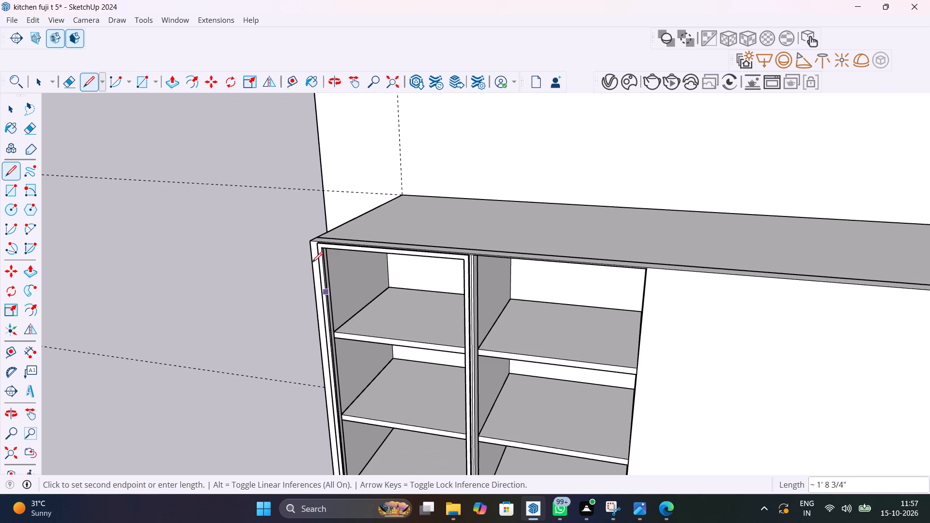
scroll(325, 255, up, 18)
middle_drag(320, 249, 270, 207)
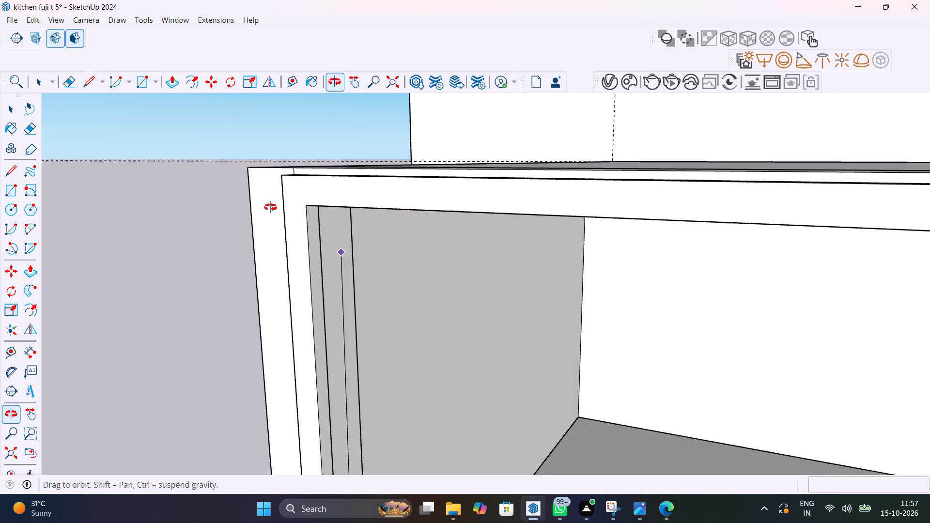
middle_drag(270, 207, 240, 178)
scroll(332, 215, up, 14)
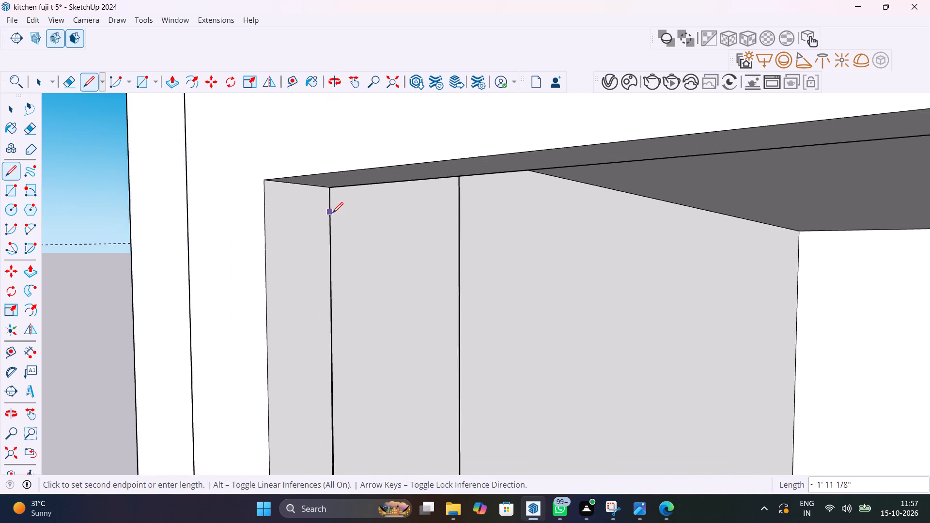
scroll(332, 213, up, 7)
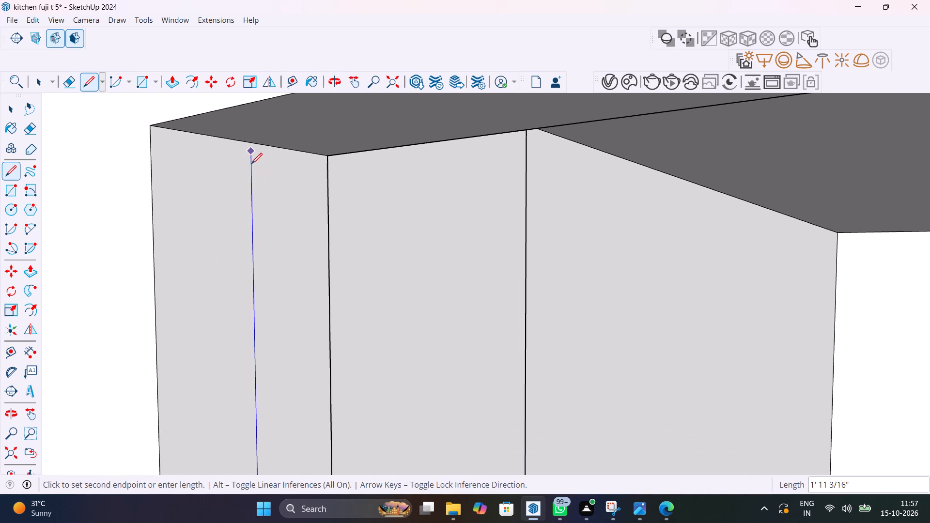
click(251, 162)
Continue the line about 11 3/16" across the left door frame's top inner face to its other side, midway through the thickness.
scroll(408, 147, down, 8)
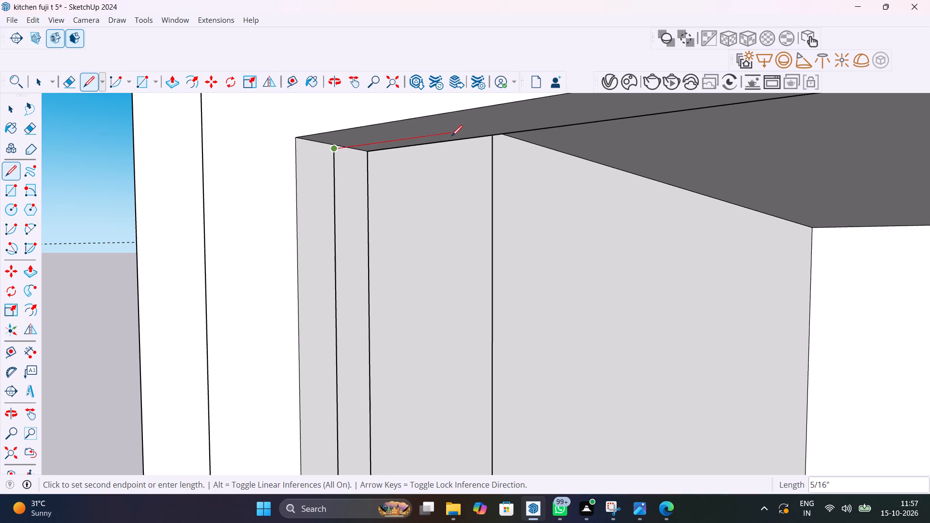
scroll(500, 144, down, 7)
middle_drag(525, 145, 310, 199)
shift+scroll(650, 152, down, 1)
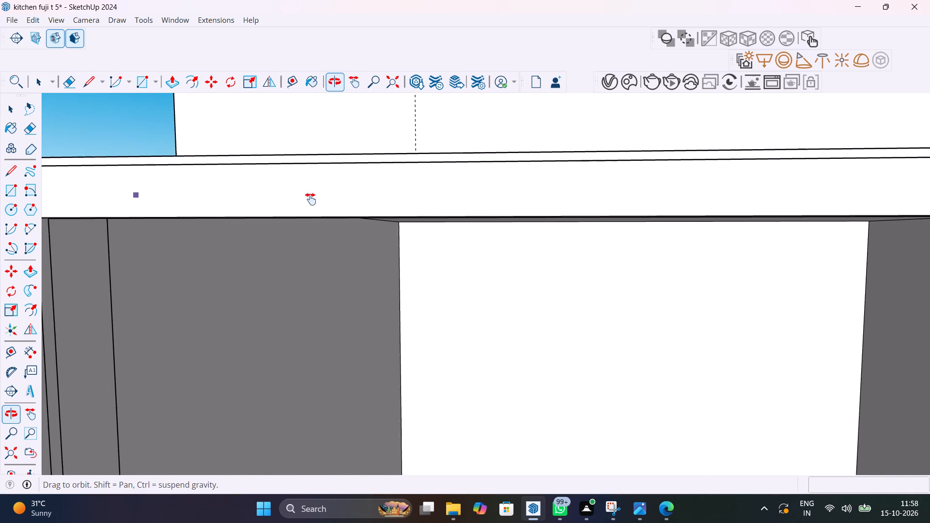
middle_drag(310, 199, 308, 199)
middle_drag(715, 219, 451, 195)
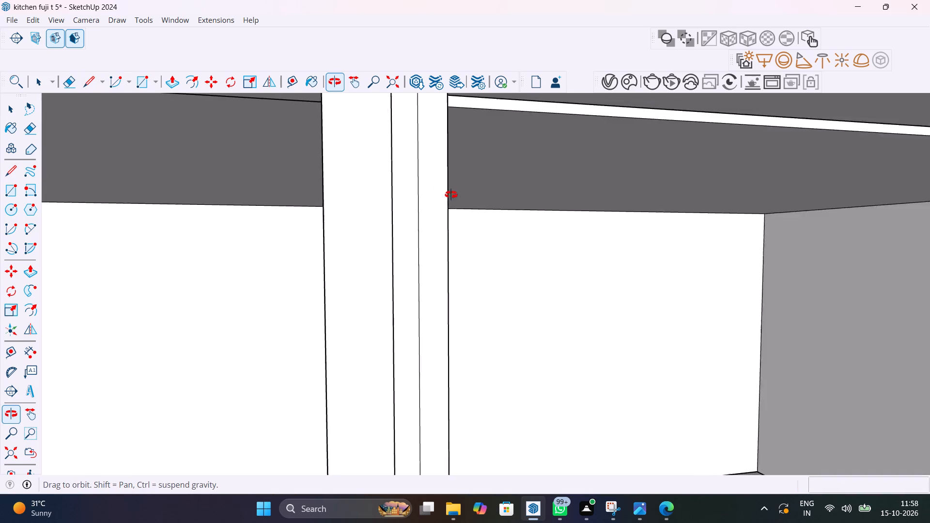
middle_drag(451, 195, 552, 192)
scroll(310, 103, up, 9)
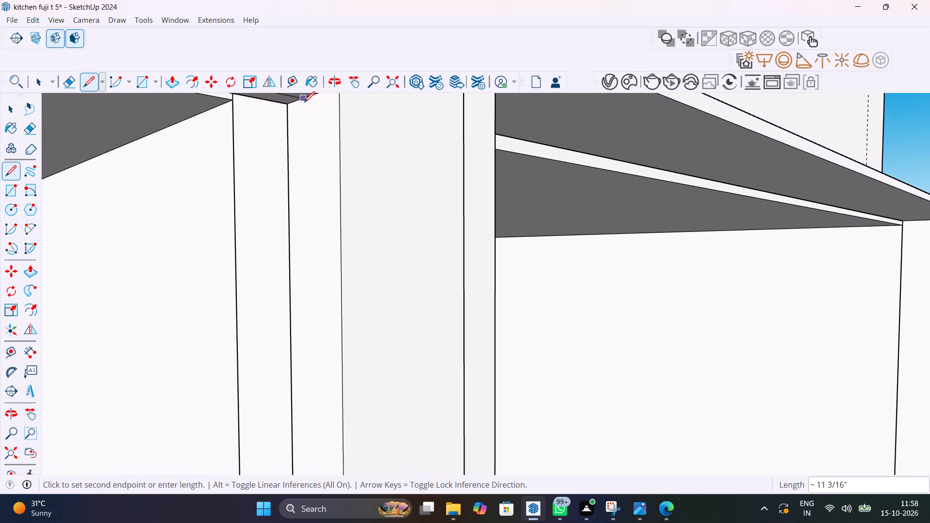
middle_drag(306, 102, 644, 162)
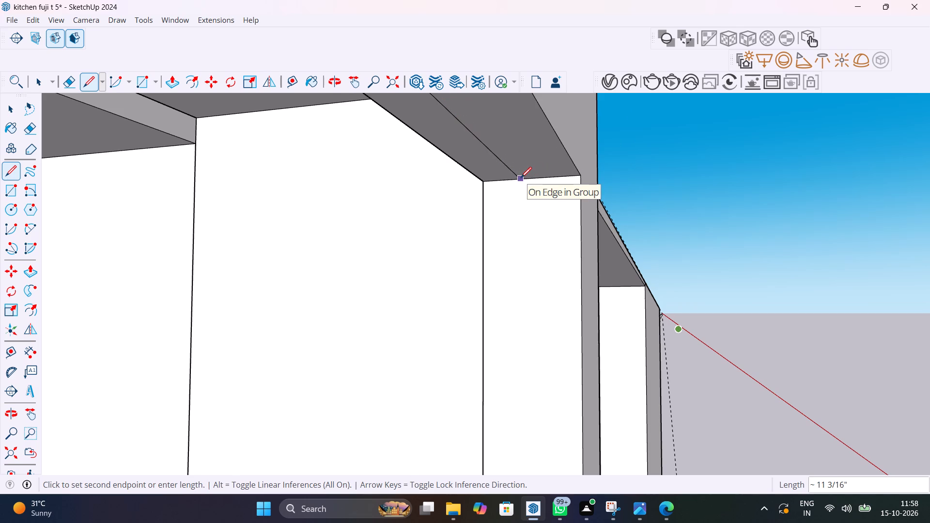
scroll(522, 179, up, 11)
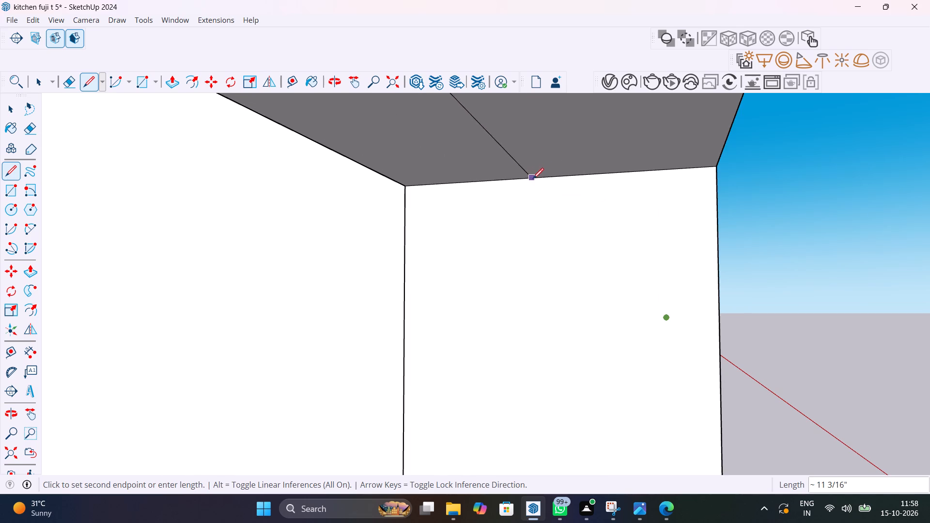
click(549, 178)
Continue the line about 1' 11 3/16" down the frame's remaining inner side to the starting corner, closing the glass panel face.
scroll(556, 220, down, 8)
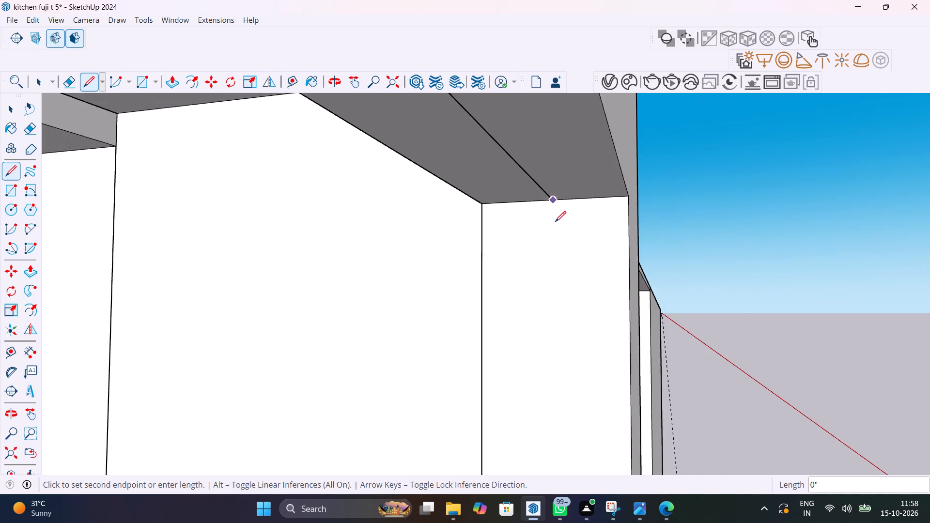
scroll(555, 222, down, 7)
scroll(552, 275, down, 20)
scroll(552, 275, down, 10)
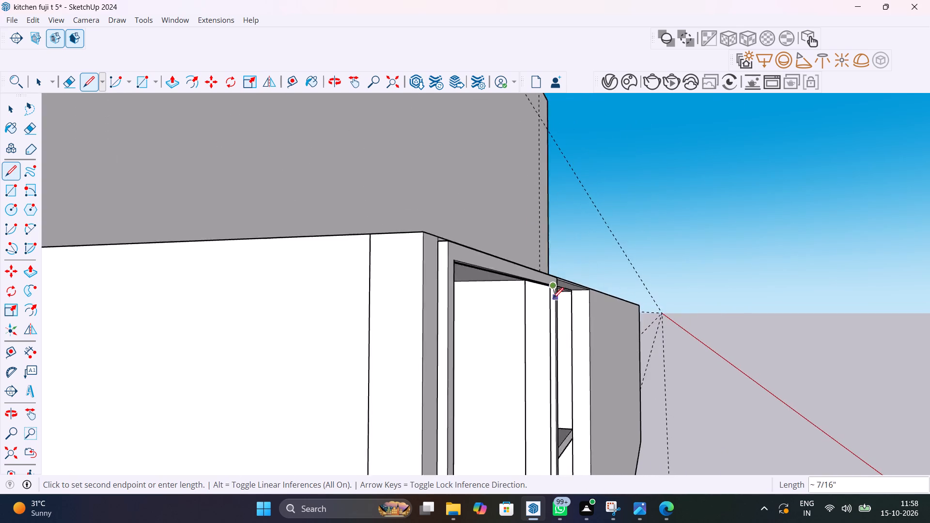
scroll(553, 298, down, 5)
middle_drag(549, 325, 486, 180)
scroll(496, 406, up, 1)
shift+middle_drag(496, 407, 489, 282)
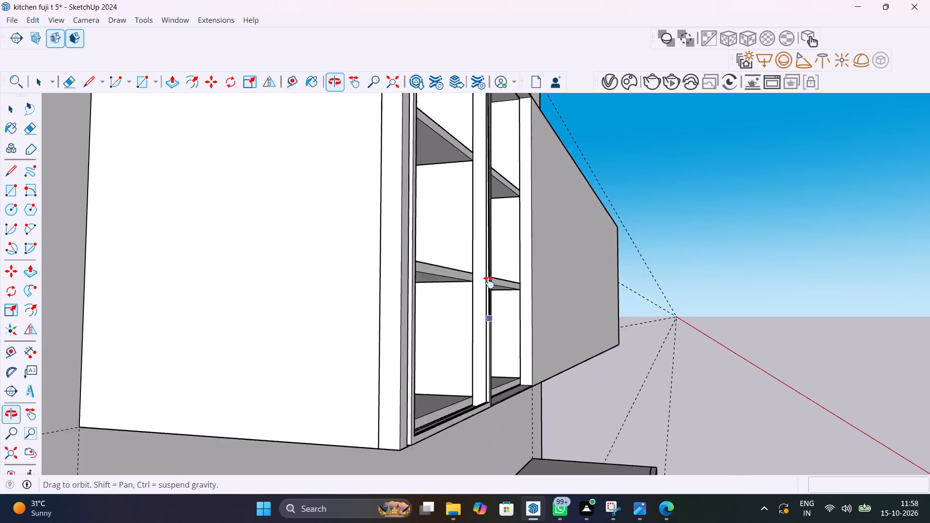
shift+middle_drag(489, 282, 498, 198)
scroll(505, 265, up, 1)
middle_drag(506, 265, 500, 358)
scroll(494, 280, up, 4)
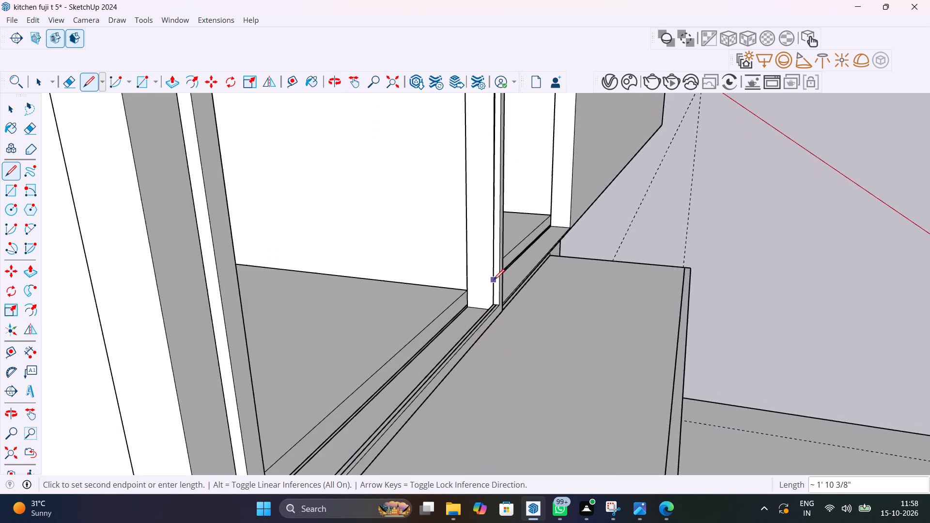
scroll(494, 280, up, 17)
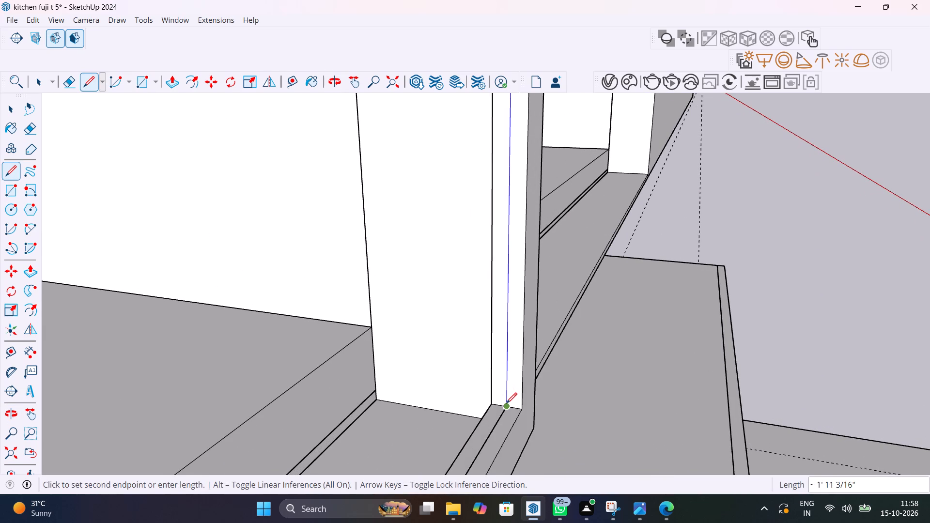
click(506, 404)
key(space)
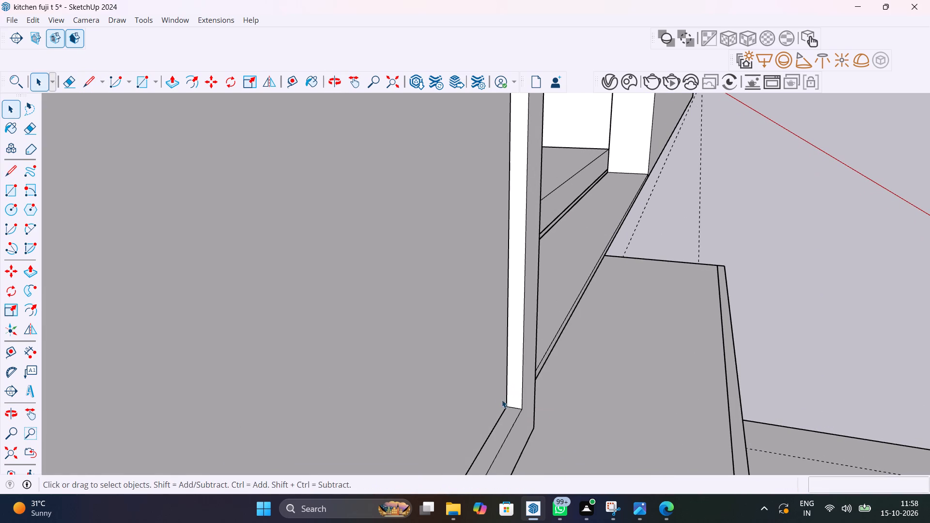
Paint the left door's new panel face with Translucent Glass Gray from the Glass and Mirrors materials.
middle_drag(446, 396, 193, 391)
scroll(222, 367, down, 15)
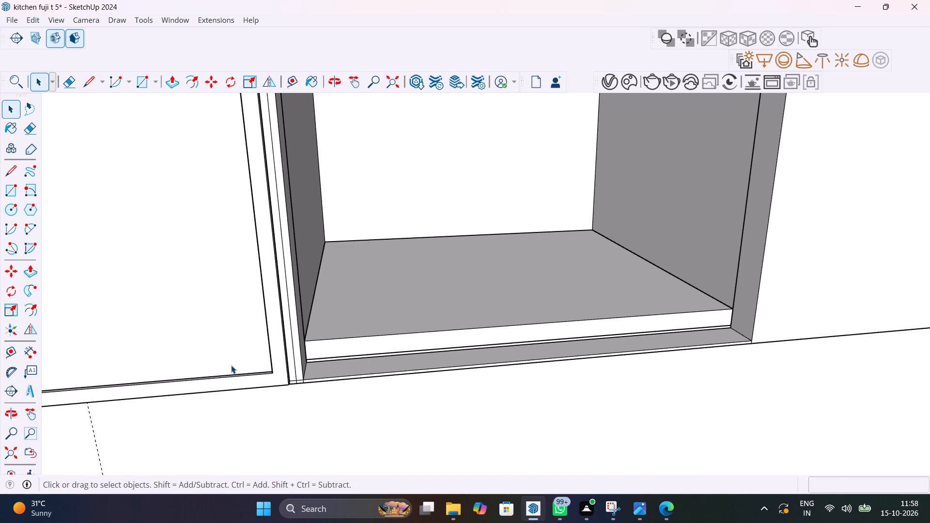
shift+middle_drag(231, 365, 511, 404)
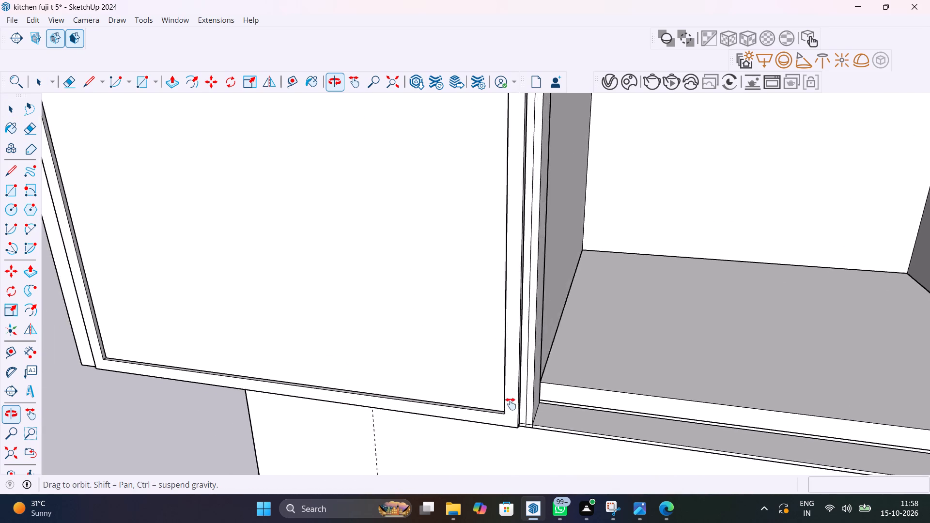
shift+middle_drag(511, 404, 596, 400)
scroll(561, 354, down, 7)
key(b)
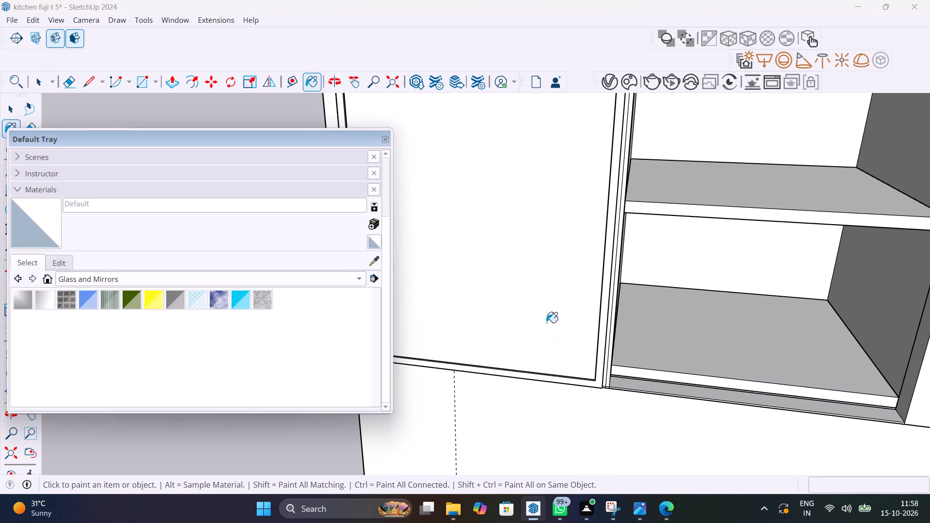
click(181, 304)
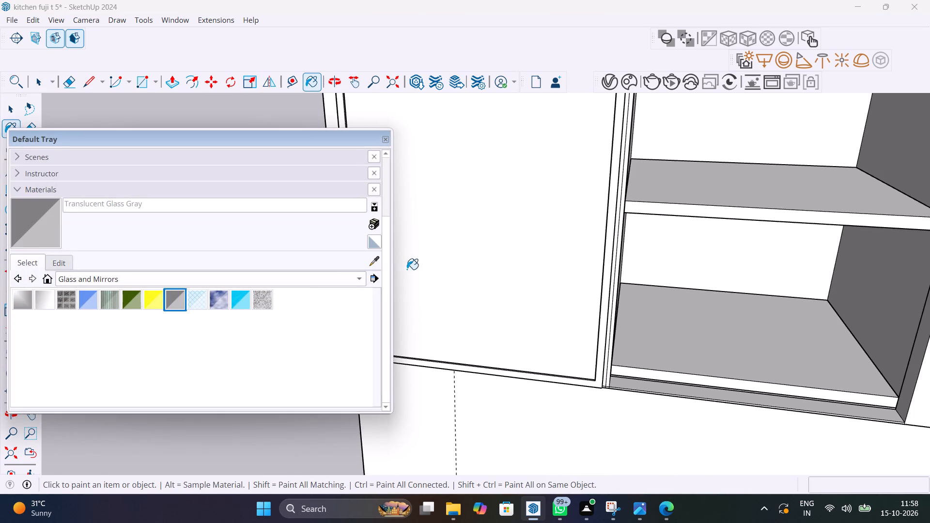
click(444, 268)
key(space)
scroll(505, 306, down, 7)
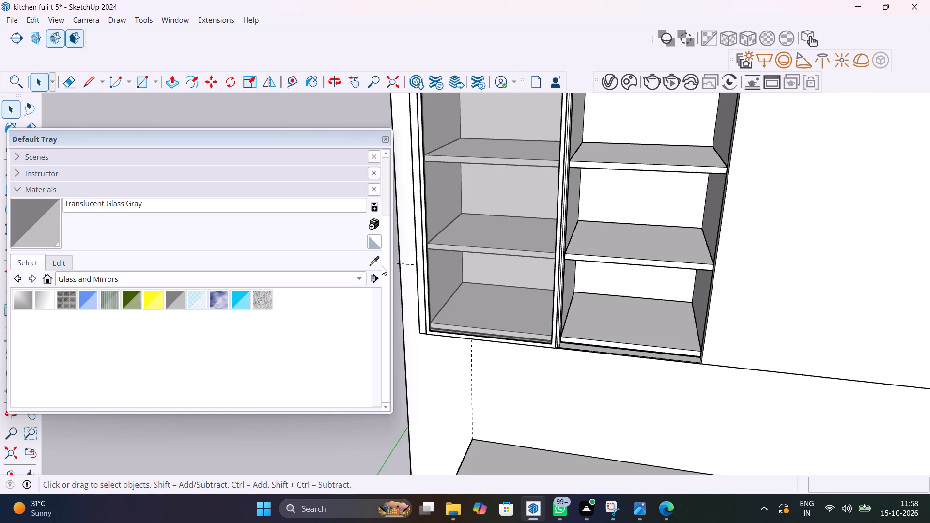
click(387, 141)
click(316, 275)
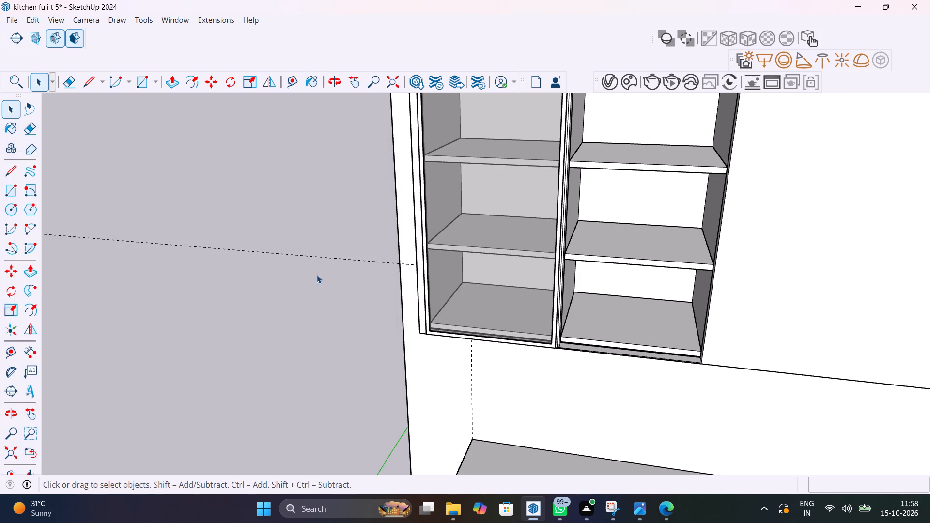
Select the left wall-unit door frame together with its glass panel and make them one group.
middle_drag(391, 316, 515, 304)
scroll(371, 291, down, 10)
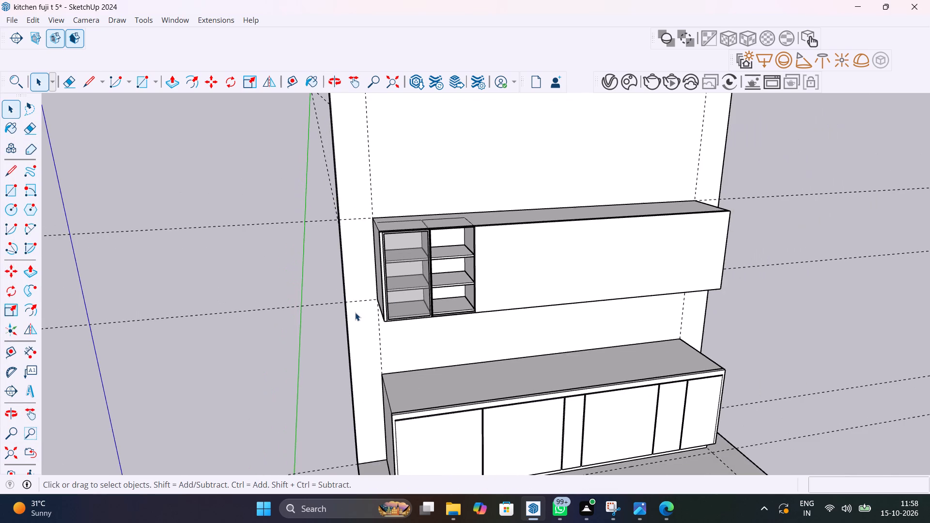
scroll(433, 240, up, 8)
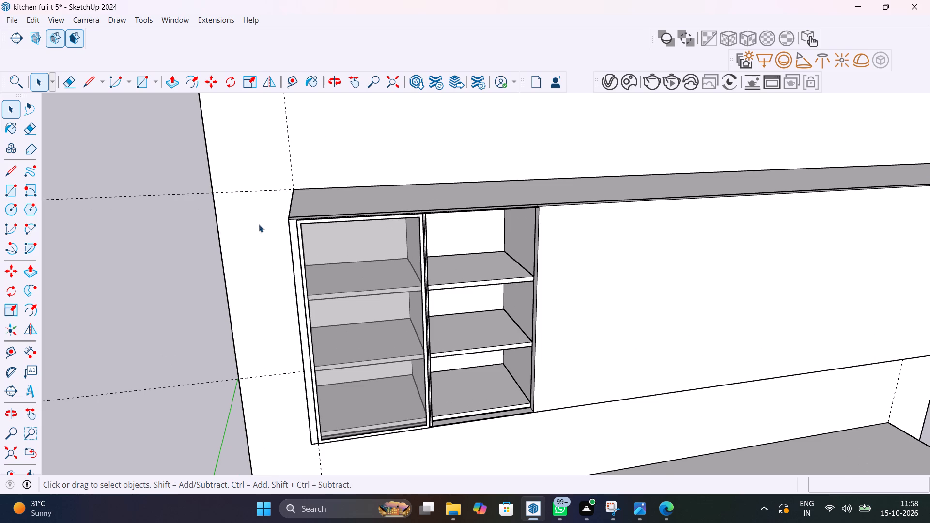
scroll(265, 223, up, 14)
middle_drag(405, 232, 230, 163)
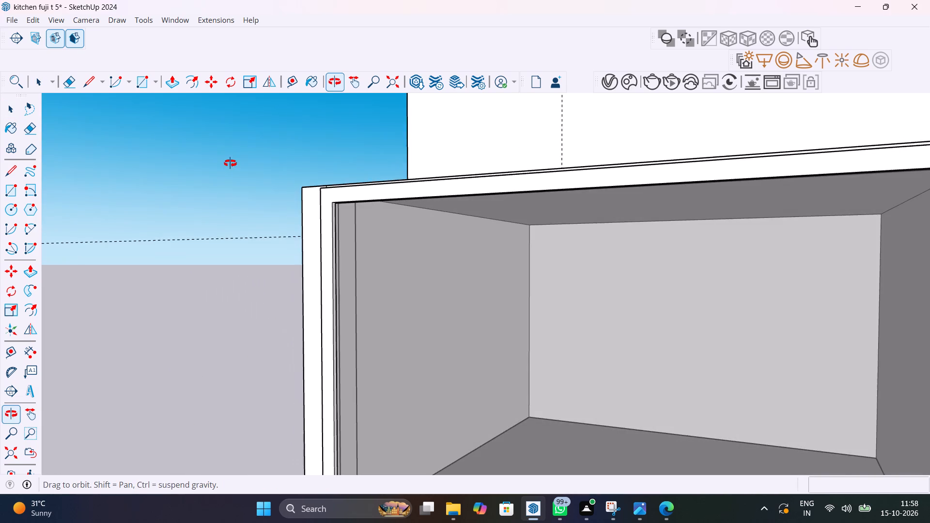
middle_drag(230, 163, 444, 228)
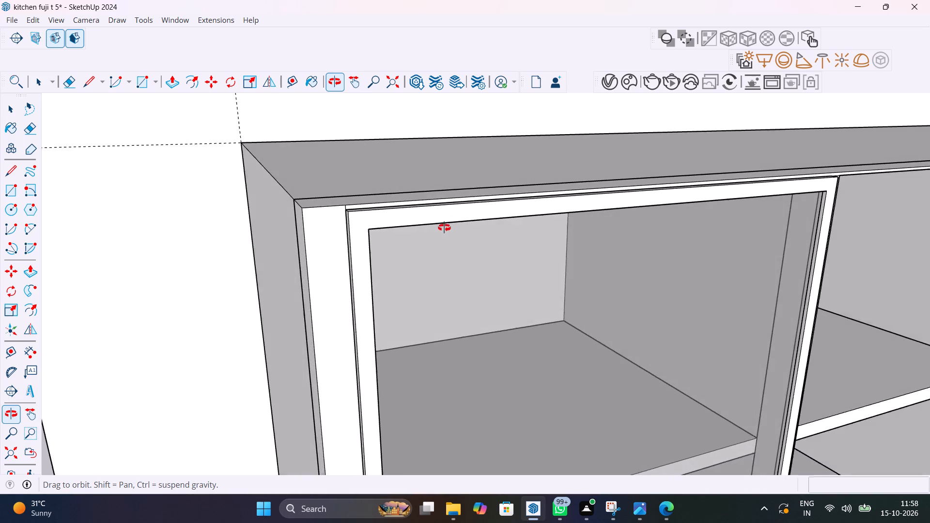
middle_drag(444, 228, 449, 237)
click(396, 230)
scroll(396, 230, up, 6)
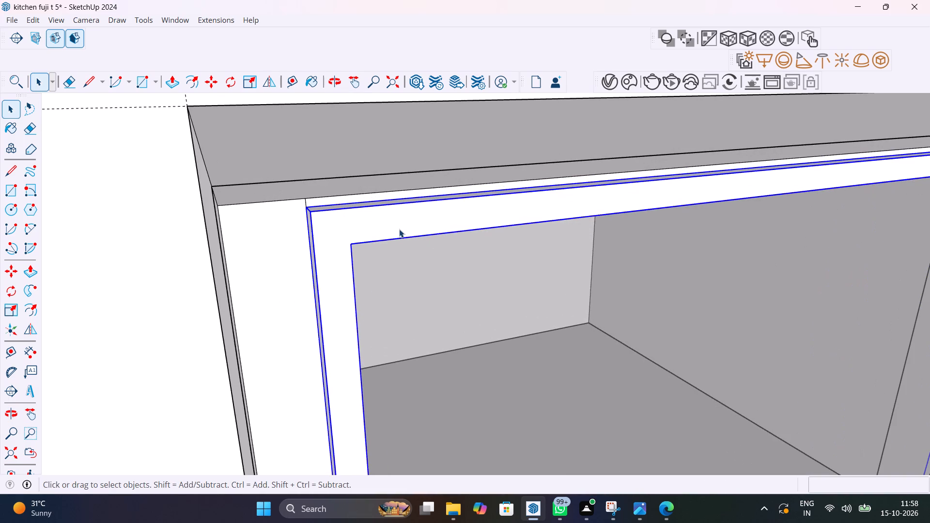
shift+click(474, 268)
shift+right_click(475, 268)
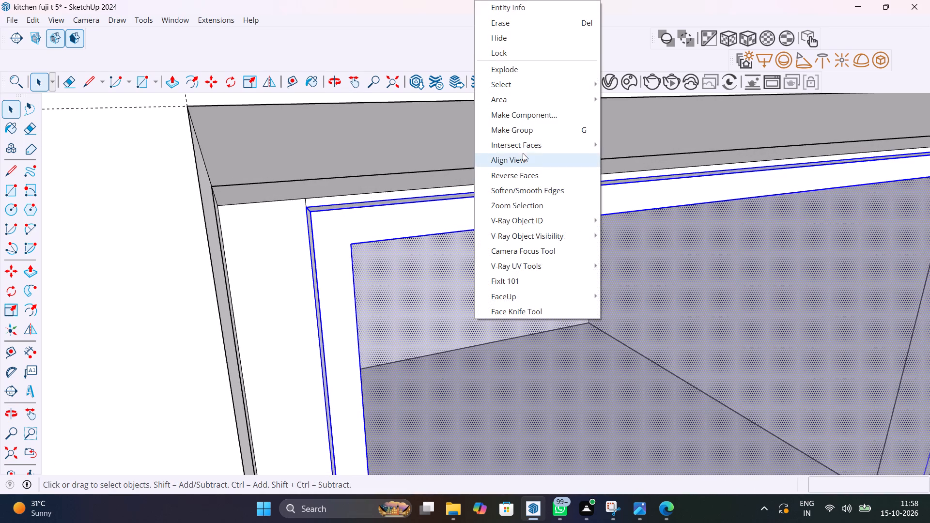
shift+click(528, 137)
Copy the glazed door group about 1' 3/16" sideways from its top corner to the matching corner of the adjacent shelved opening.
scroll(542, 247, down, 11)
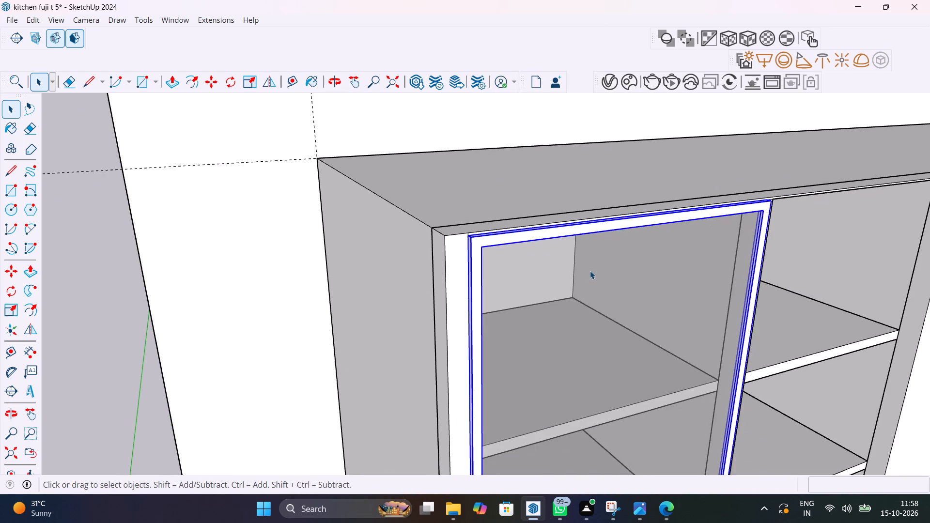
shift+middle_drag(587, 270, 102, 289)
scroll(377, 200, up, 5)
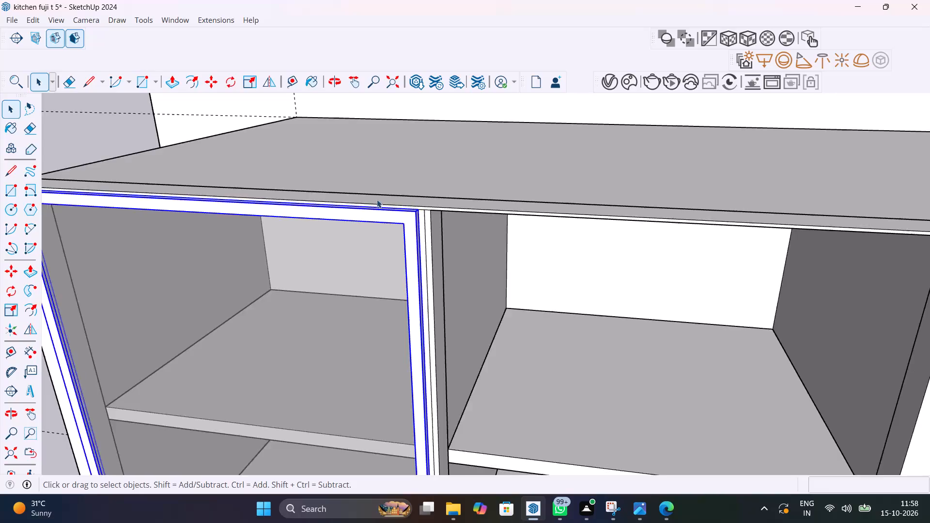
scroll(377, 200, up, 4)
shift+middle_drag(396, 220, 753, 369)
shift+middle_drag(122, 323, 333, 340)
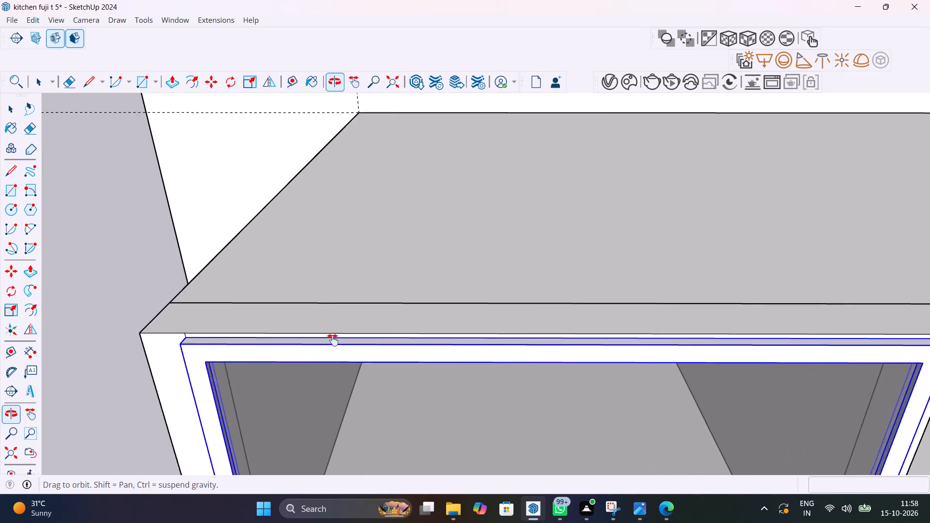
shift+middle_drag(333, 340, 339, 341)
scroll(339, 341, up, 1)
key(m)
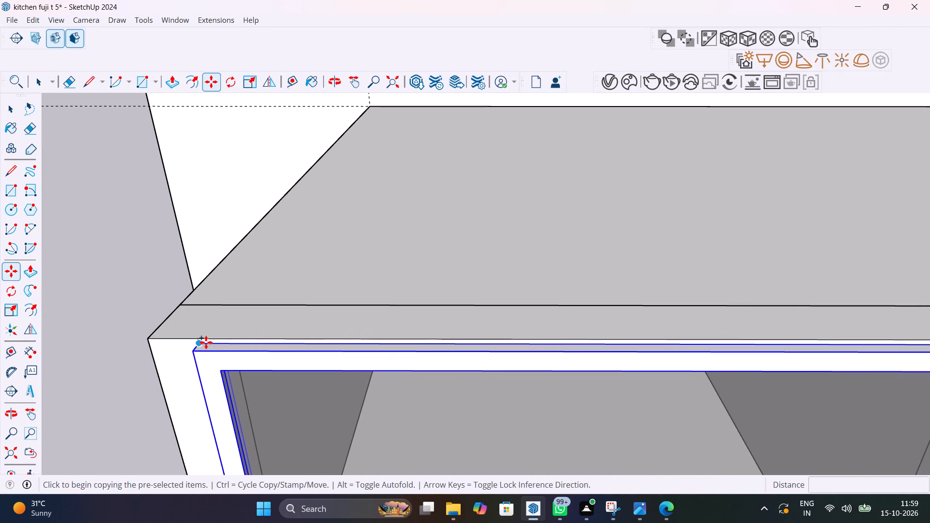
click(204, 342)
scroll(405, 347, down, 11)
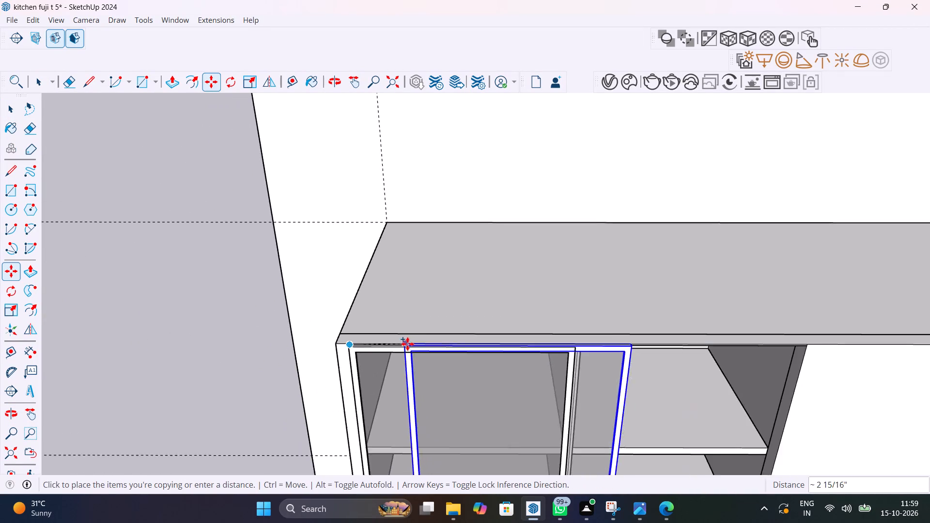
scroll(407, 344, down, 9)
scroll(516, 351, up, 15)
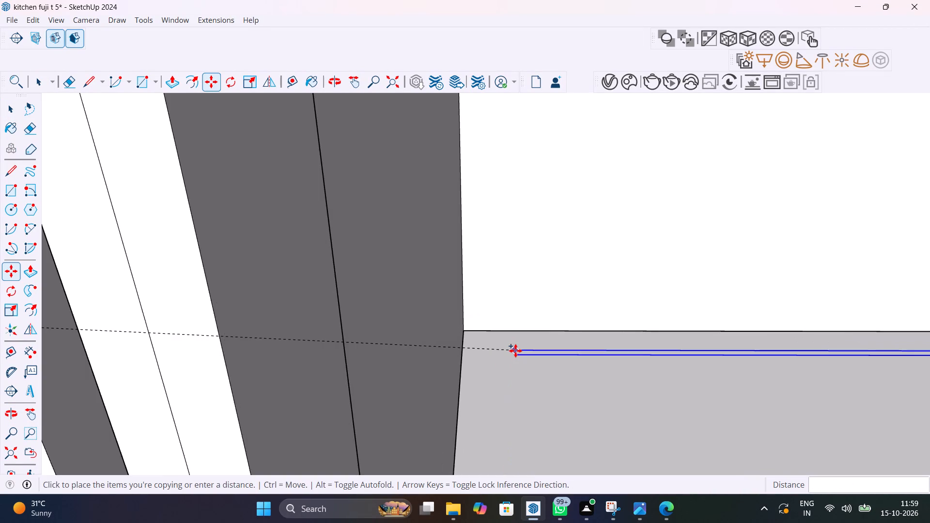
scroll(513, 349, down, 7)
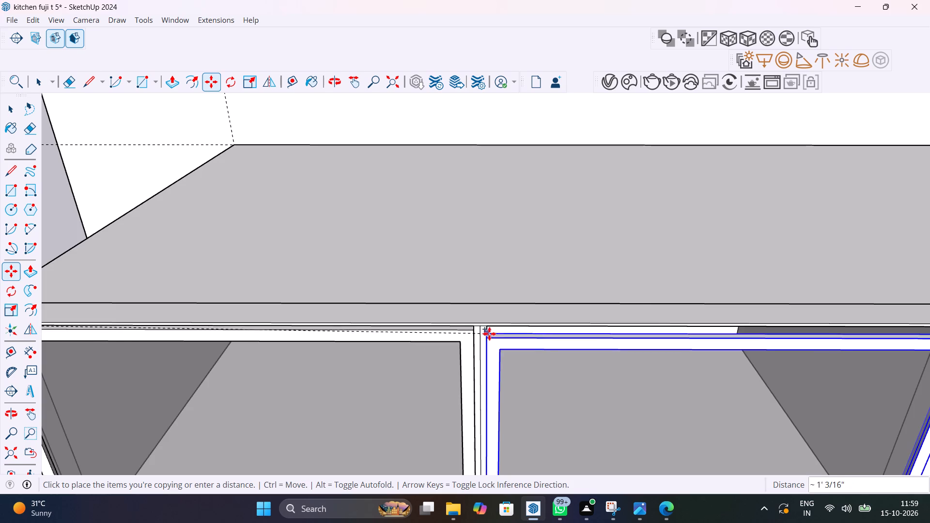
scroll(485, 331, up, 15)
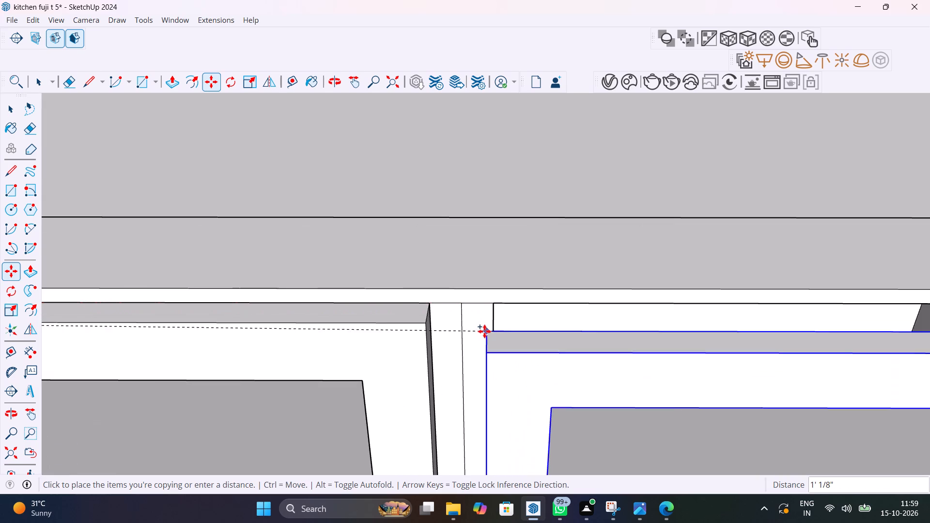
click(490, 306)
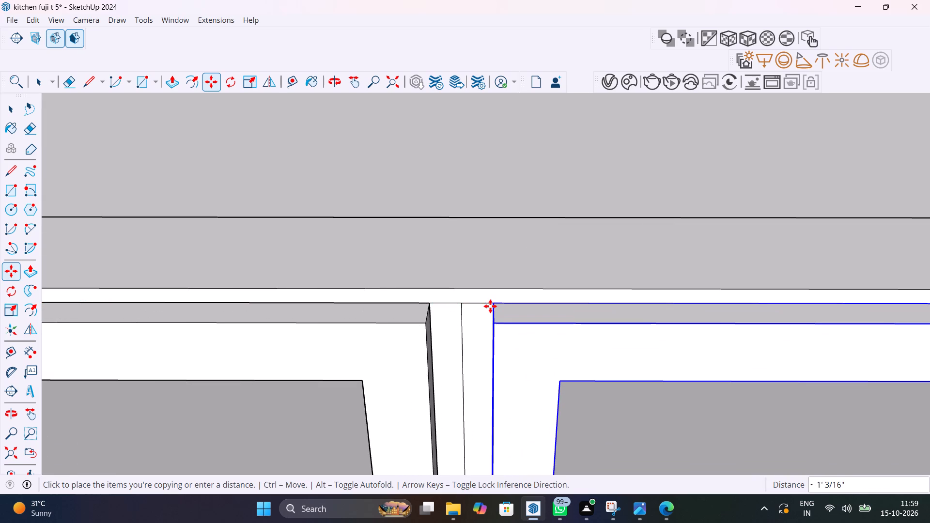
scroll(505, 322, down, 20)
scroll(505, 322, down, 7)
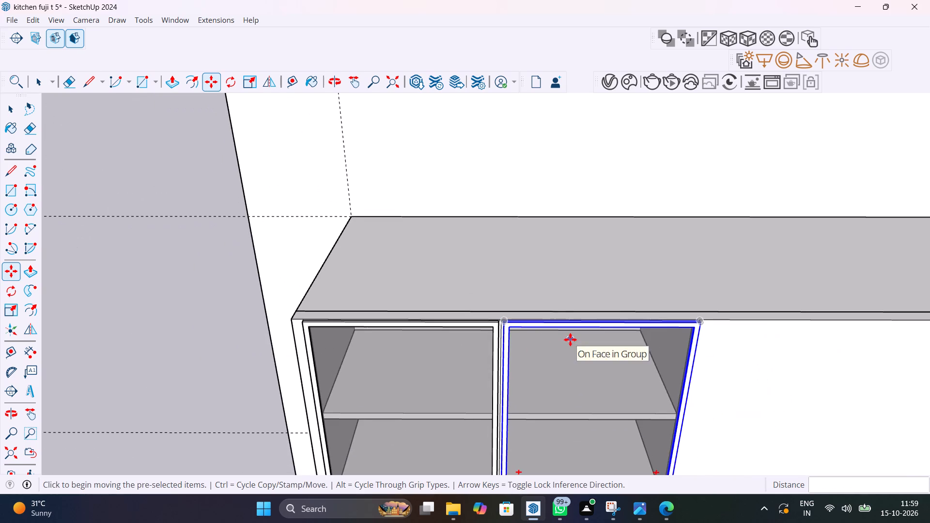
middle_drag(570, 339, 363, 292)
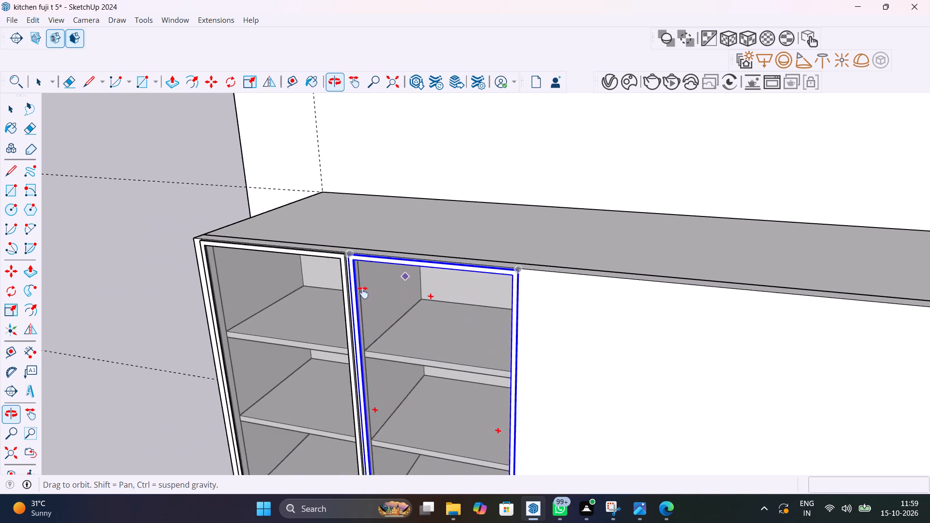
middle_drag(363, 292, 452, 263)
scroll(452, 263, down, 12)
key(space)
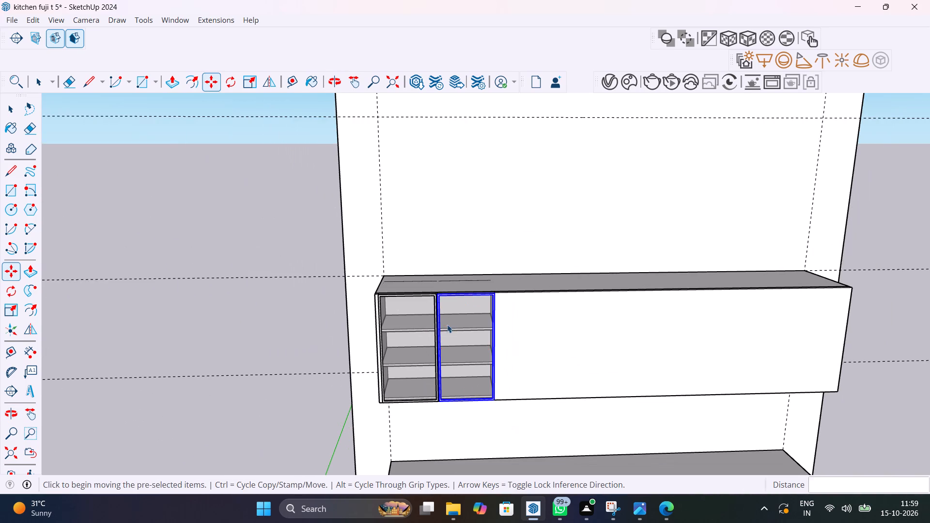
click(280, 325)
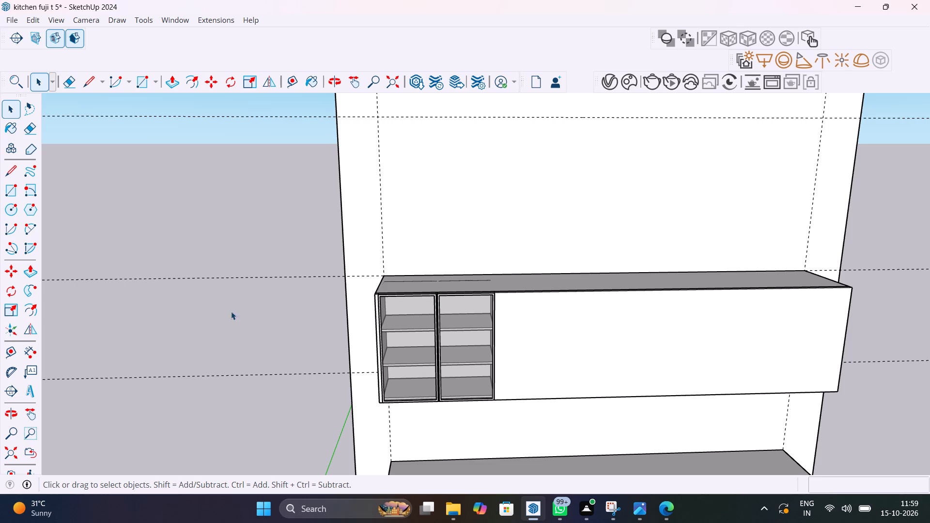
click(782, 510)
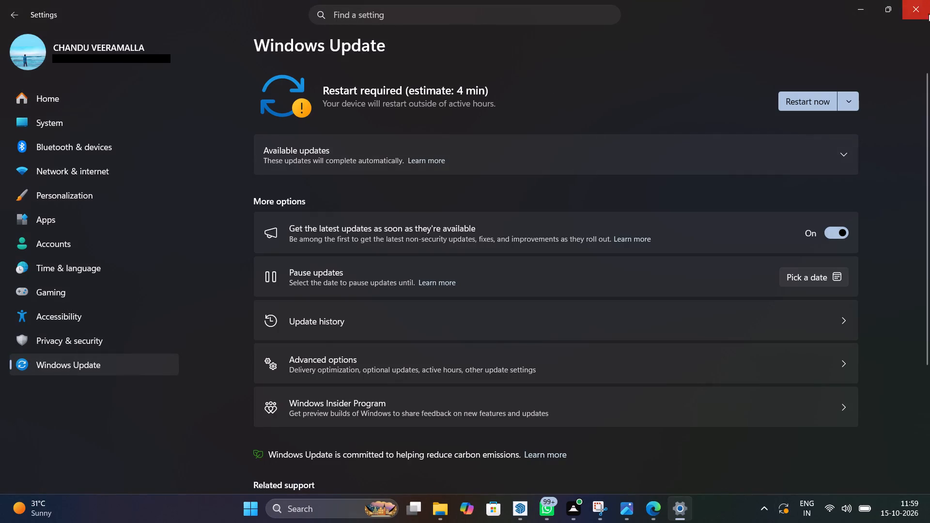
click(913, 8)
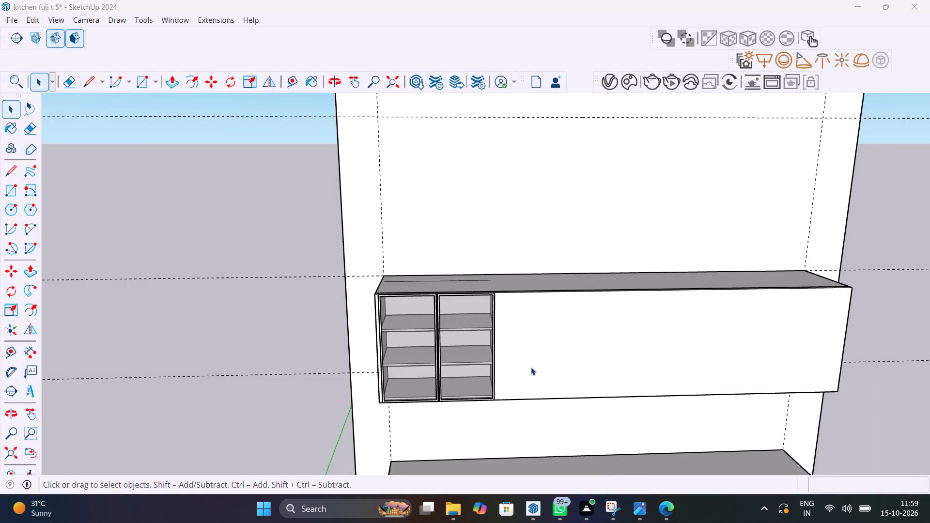
Examine the wall unit with its two glazed doors and the plain remaining front above the base units.
scroll(535, 364, down, 1)
shift+middle_drag(522, 341, 333, 286)
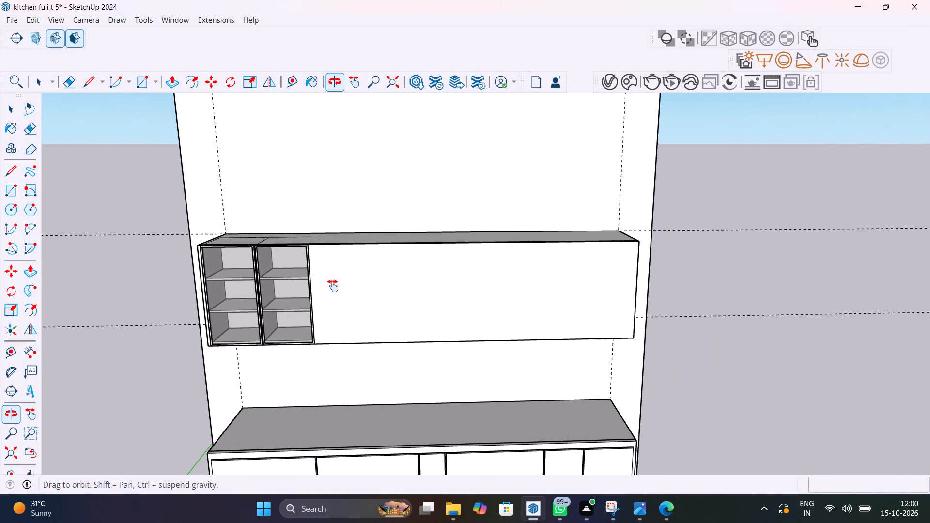
shift+middle_drag(333, 286, 357, 291)
middle_drag(266, 251, 268, 248)
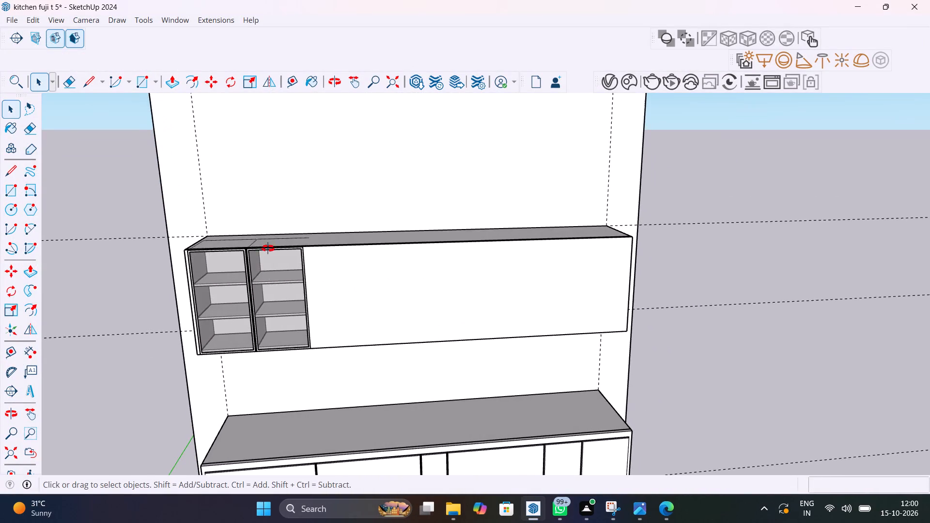
middle_drag(268, 248, 317, 288)
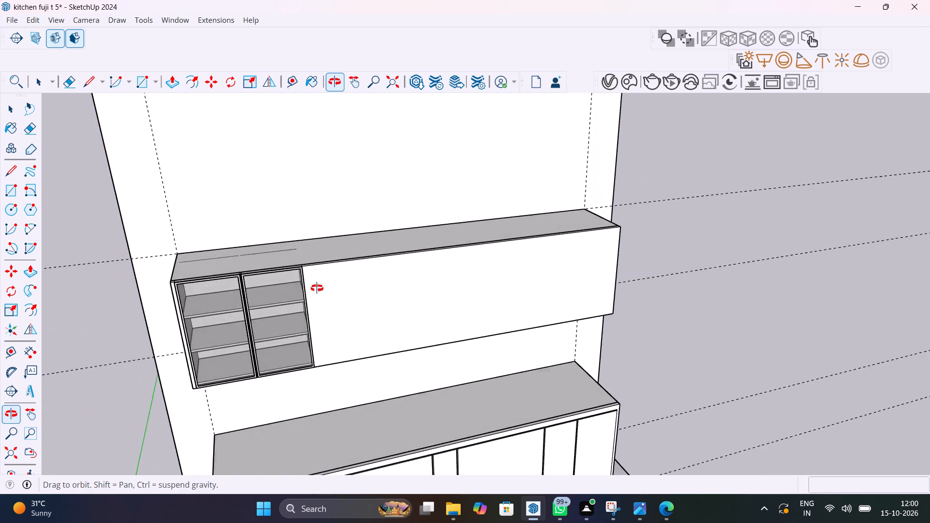
middle_drag(317, 288, 218, 292)
scroll(265, 279, down, 5)
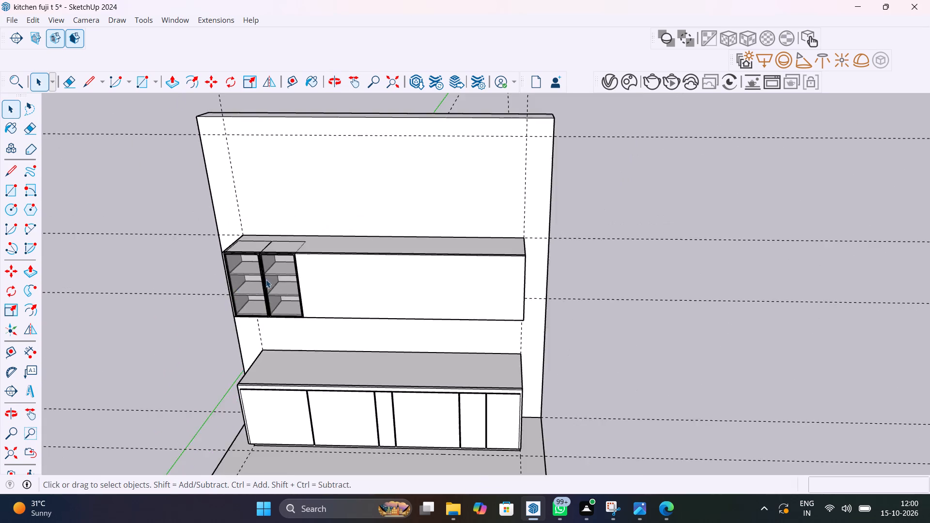
scroll(266, 279, down, 6)
middle_drag(283, 284, 396, 172)
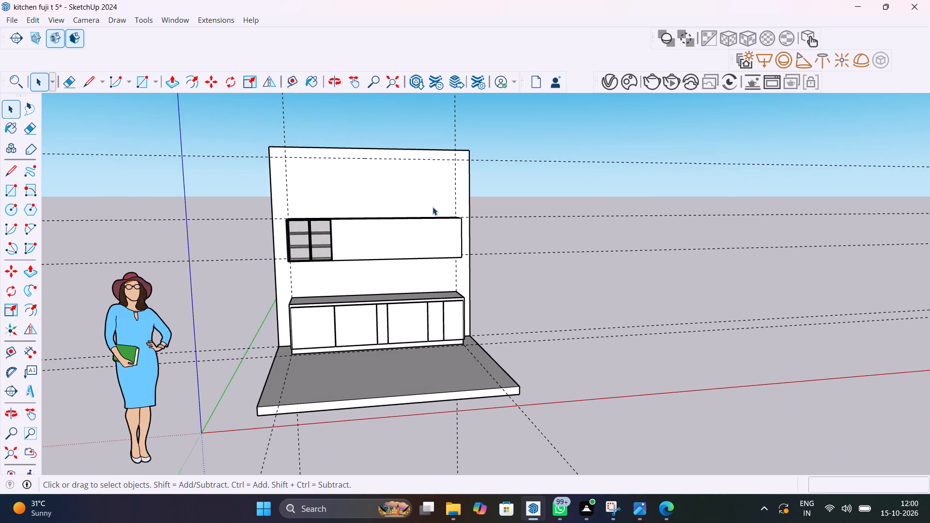
scroll(435, 228, up, 1)
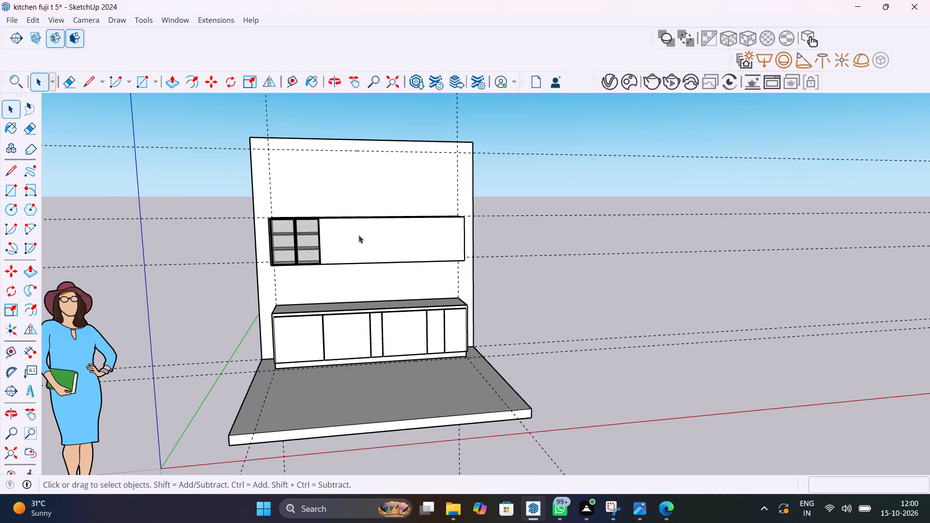
scroll(351, 229, up, 9)
middle_drag(242, 237, 221, 347)
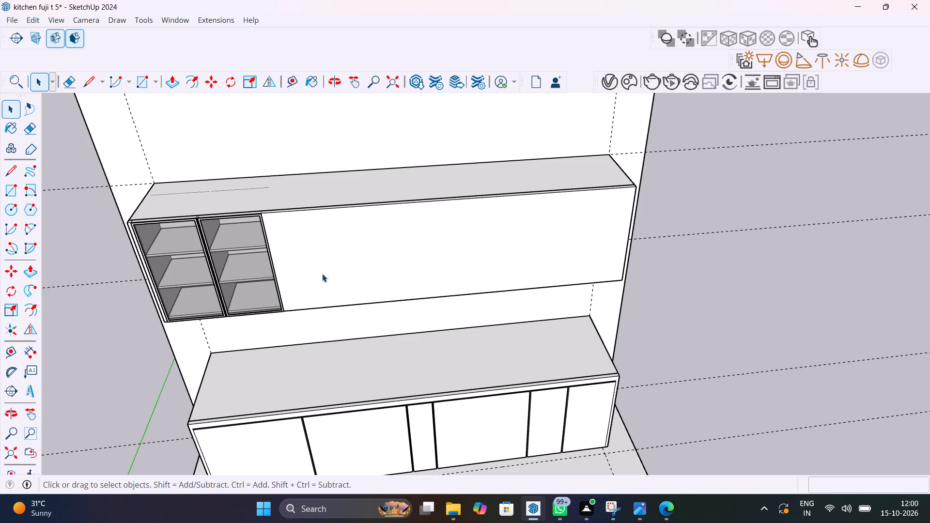
middle_drag(348, 220, 400, 156)
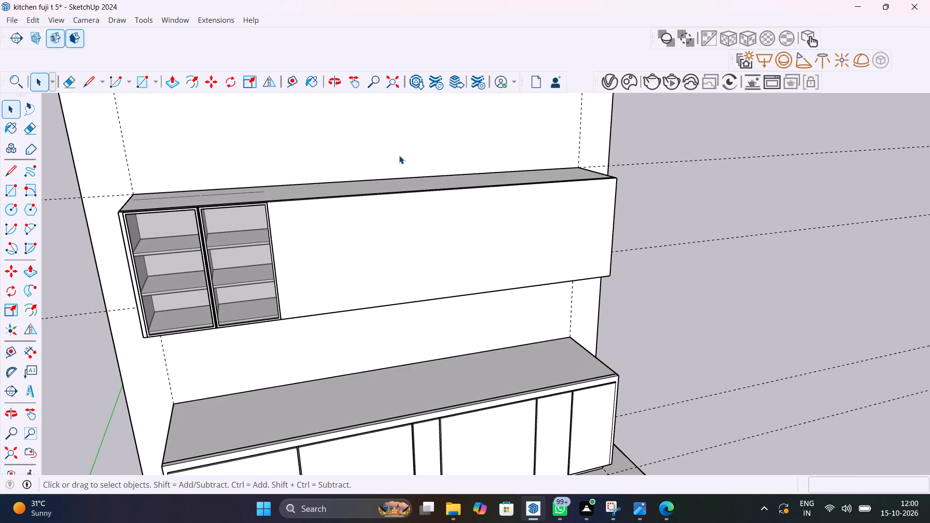
Place a vertical guide on the wall-unit front, 8 mm from the outer edge of the second glazed door.
scroll(280, 217, up, 11)
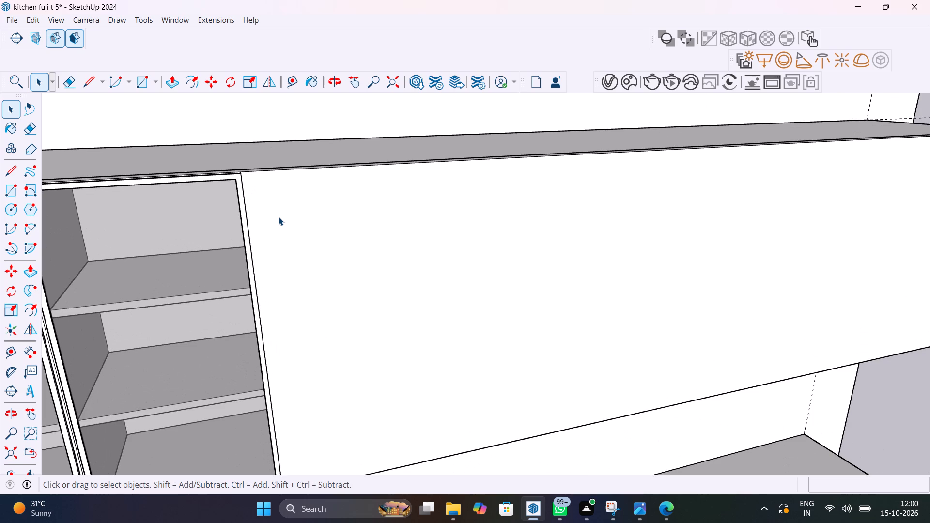
double_click(275, 237)
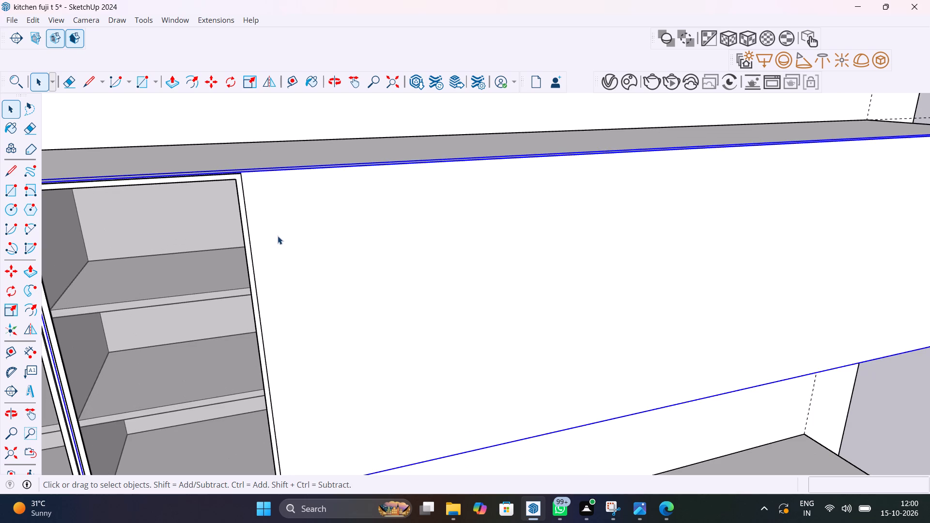
scroll(278, 232, up, 4)
scroll(298, 254, down, 15)
double_click(300, 255)
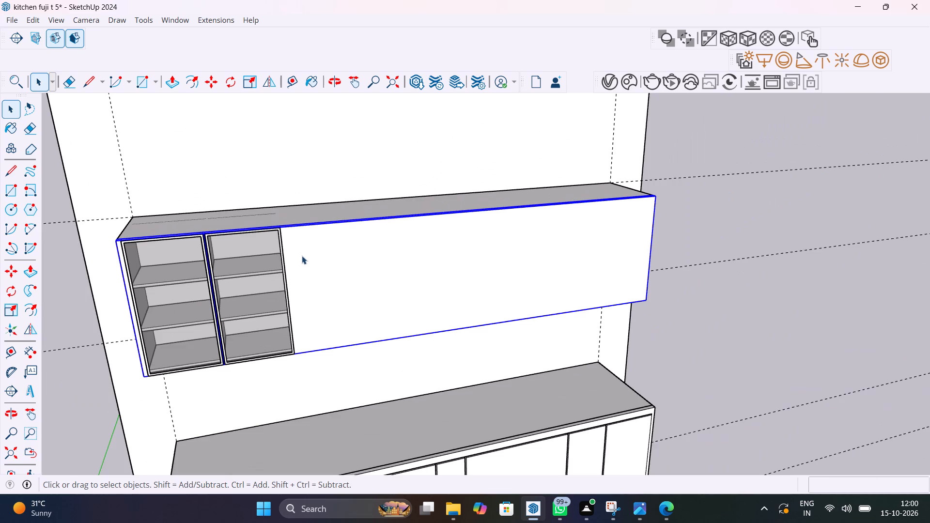
scroll(298, 255, up, 5)
middle_drag(315, 262, 472, 309)
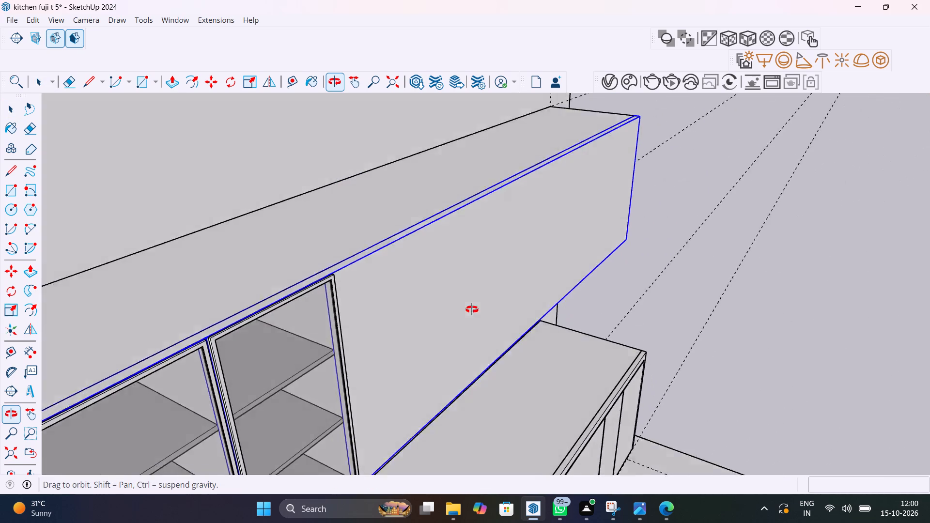
middle_drag(472, 309, 326, 369)
scroll(272, 264, up, 9)
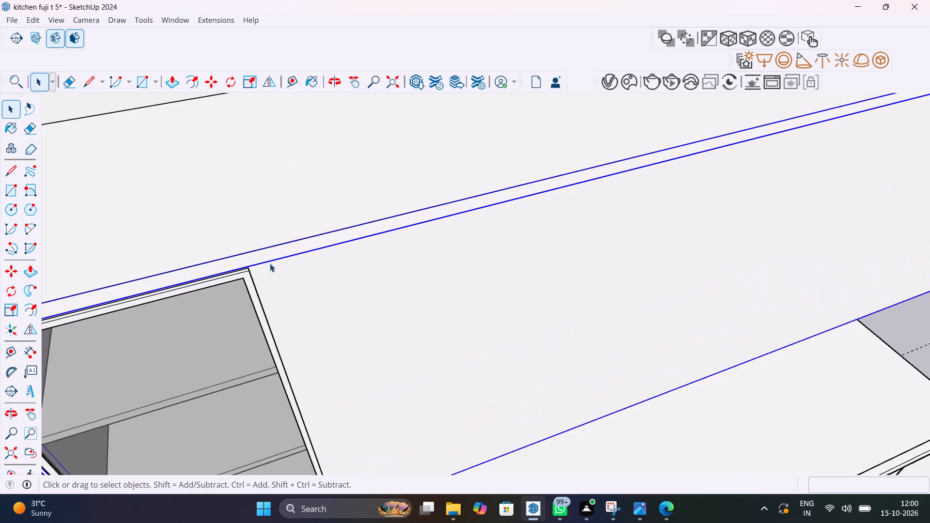
middle_drag(250, 272, 203, 248)
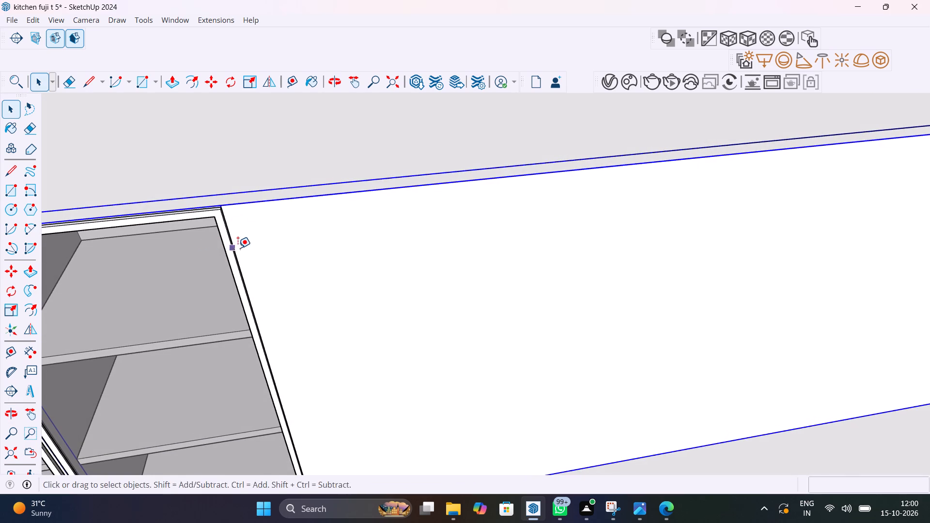
key(t)
click(234, 247)
scroll(312, 244, down, 10)
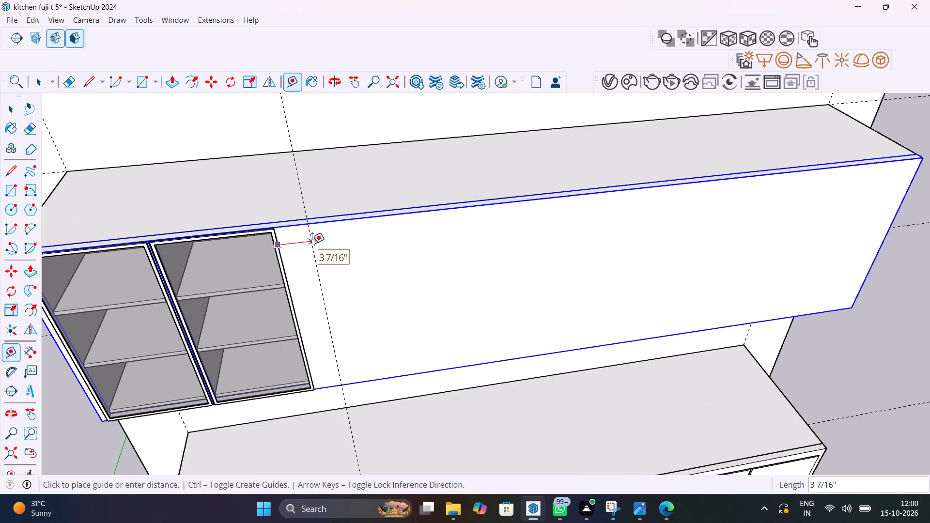
scroll(283, 245, up, 16)
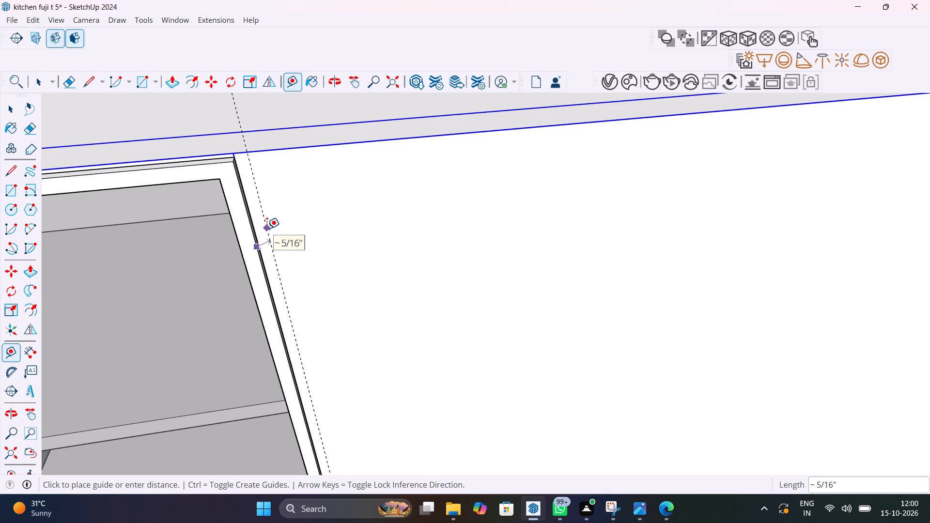
text(8mm)
key(Return)
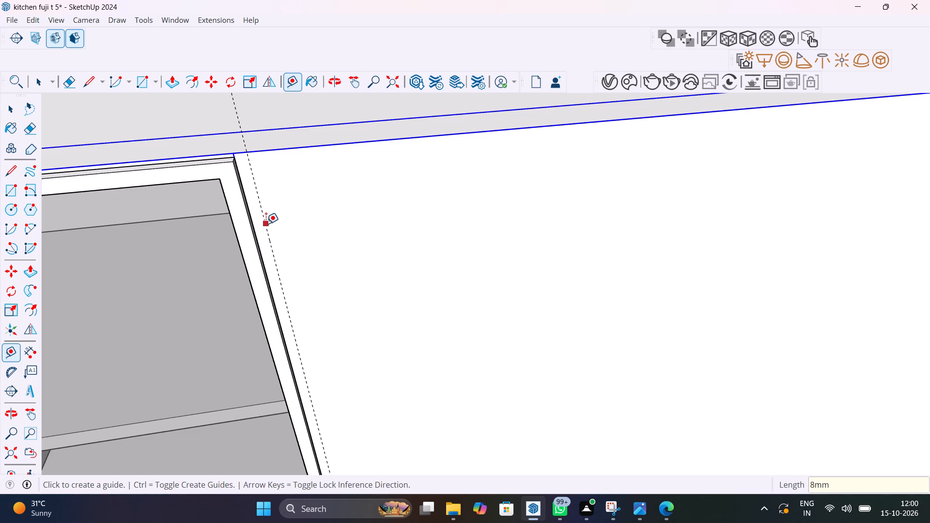
Place a second vertical guide 2' from the 8 mm guide, across the plain part of the wall-unit front.
click(266, 224)
scroll(391, 221, down, 11)
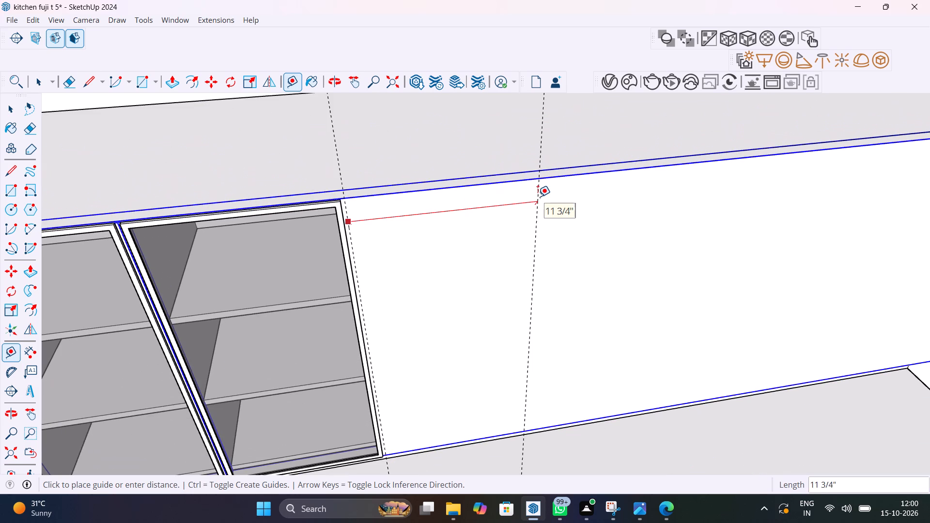
text(2')
key(Return)
scroll(538, 197, down, 20)
middle_drag(562, 215, 512, 181)
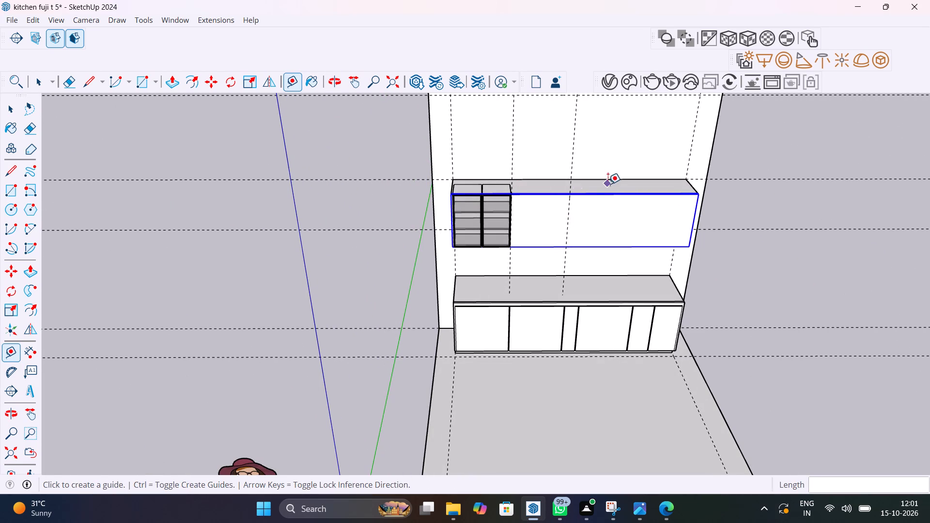
scroll(578, 214, up, 10)
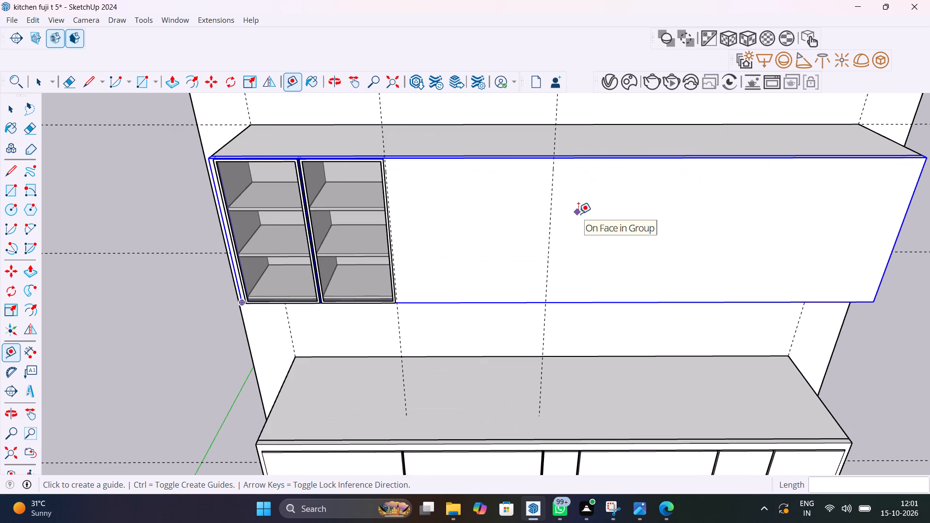
Inside the wall-unit front group, copy the far vertical end edge about 4' 5 1/16" to the guide set at 2'.
key(space)
shift+middle_drag(611, 220, 510, 196)
double_click(512, 196)
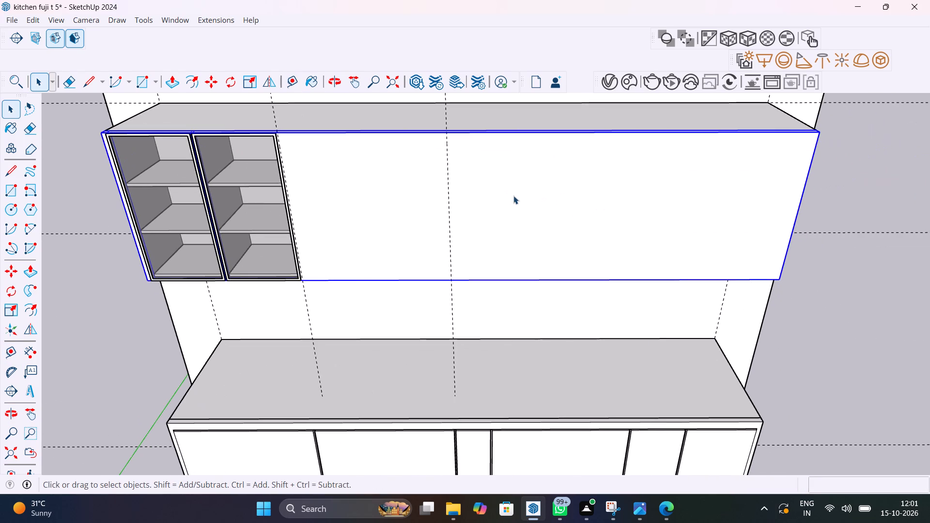
double_click(570, 199)
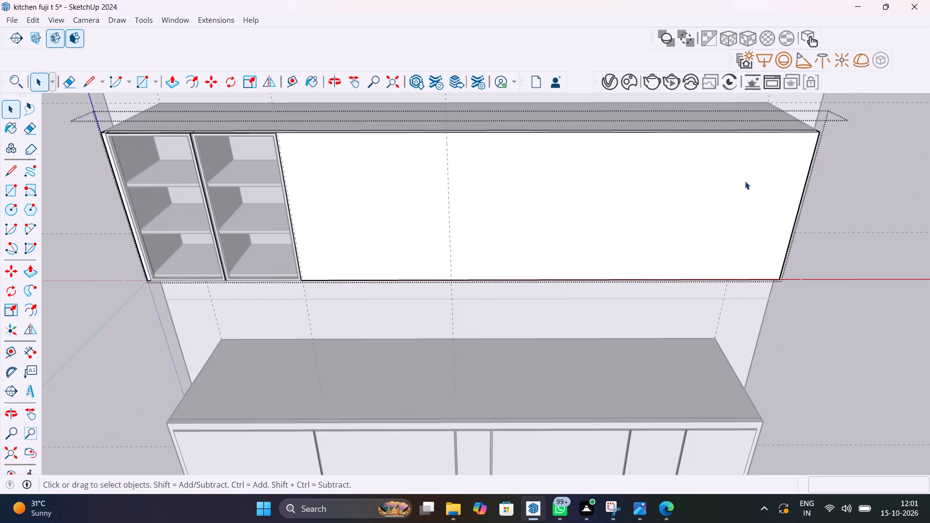
click(808, 177)
key(m)
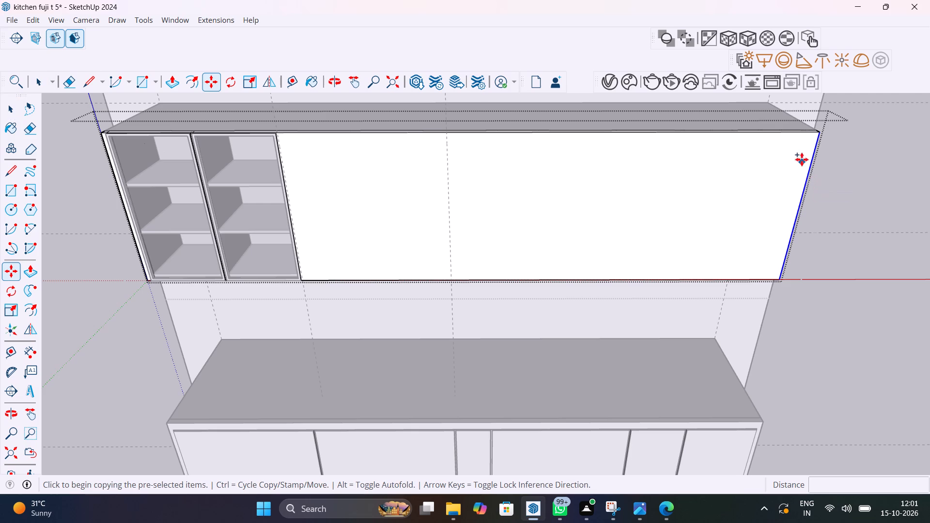
click(821, 136)
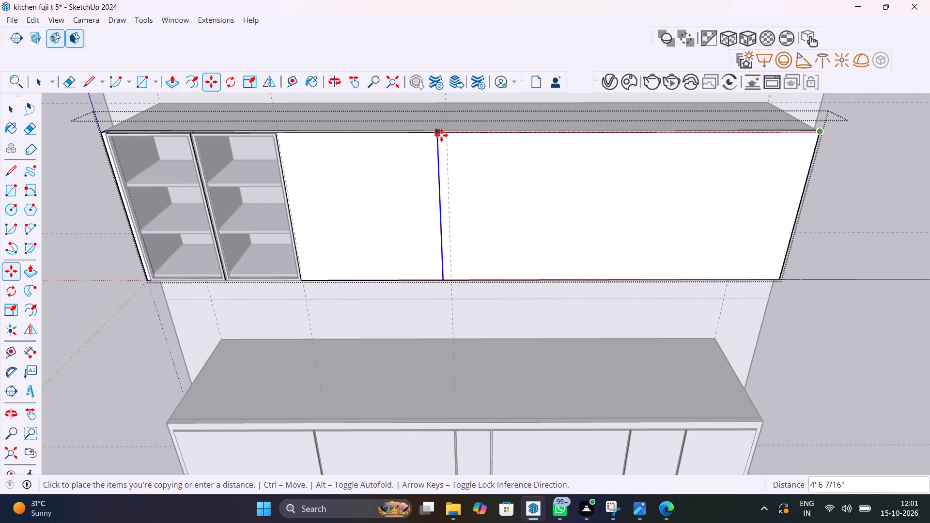
scroll(445, 136, up, 14)
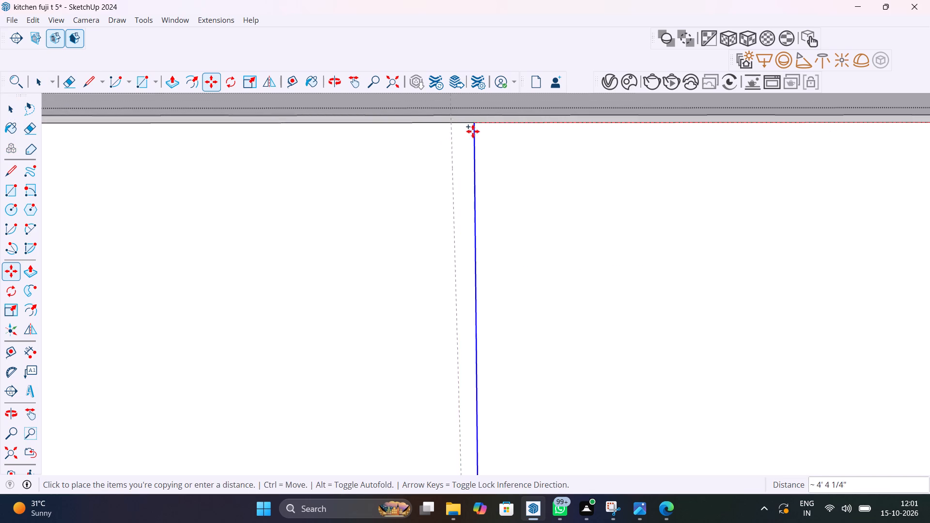
click(451, 127)
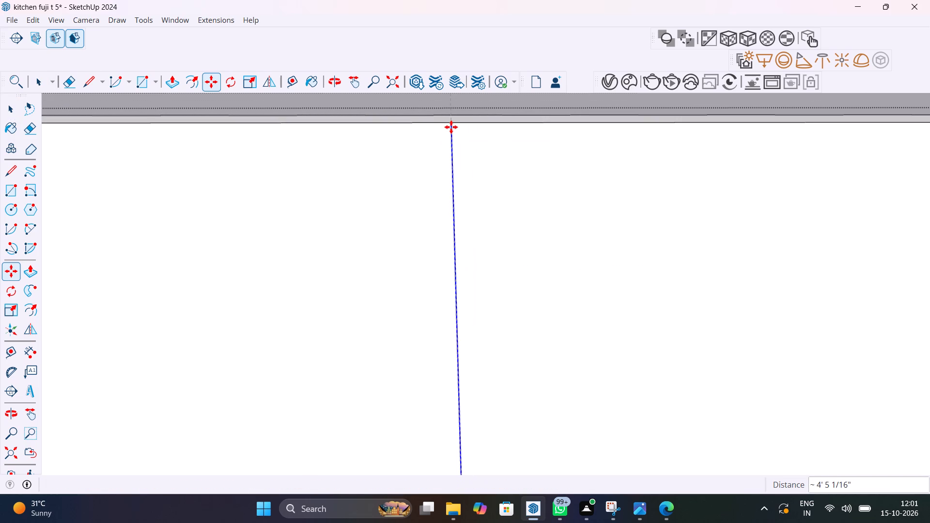
Copy the new vertical dividing edge 4 mm toward the plain far end of the wall-unit front.
key(m)
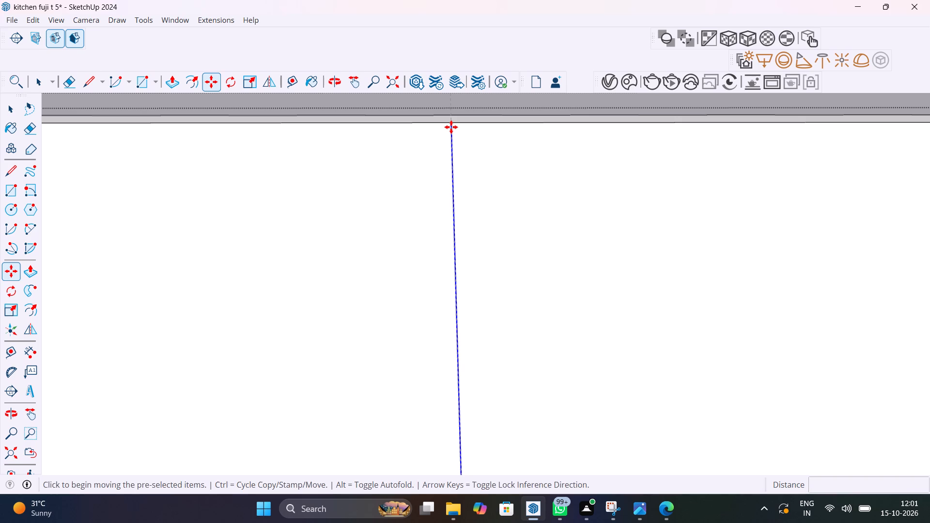
click(451, 122)
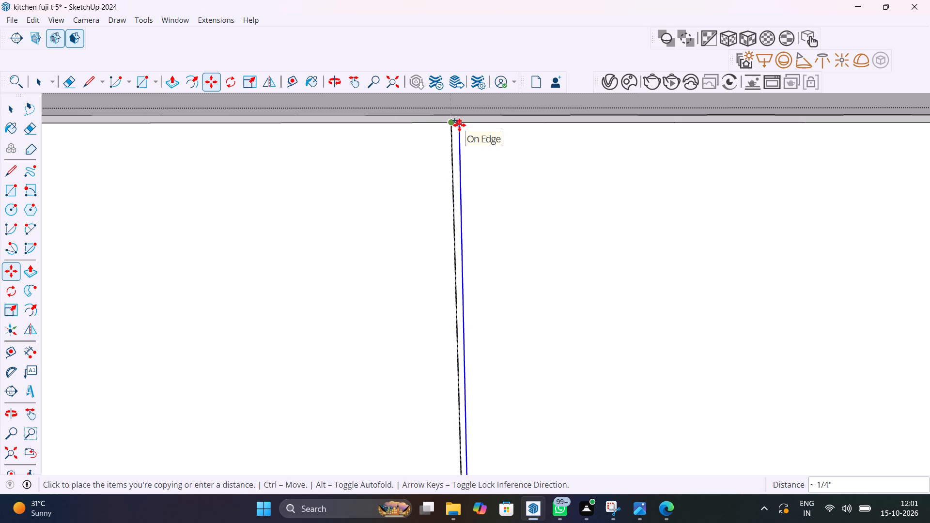
text(4mm)
key(Return)
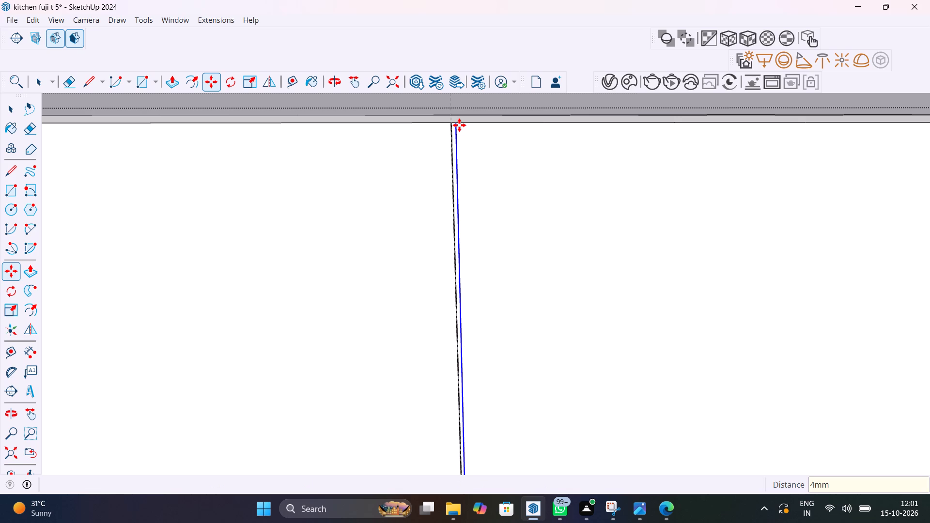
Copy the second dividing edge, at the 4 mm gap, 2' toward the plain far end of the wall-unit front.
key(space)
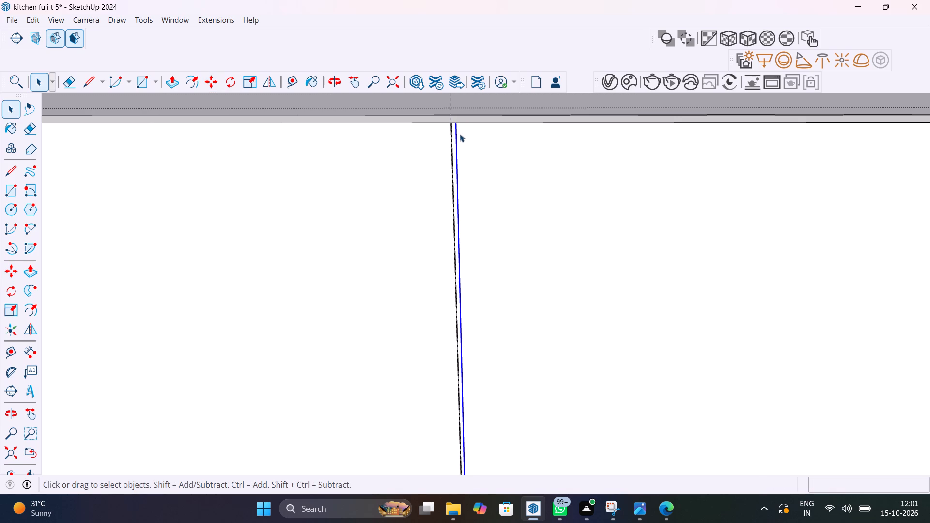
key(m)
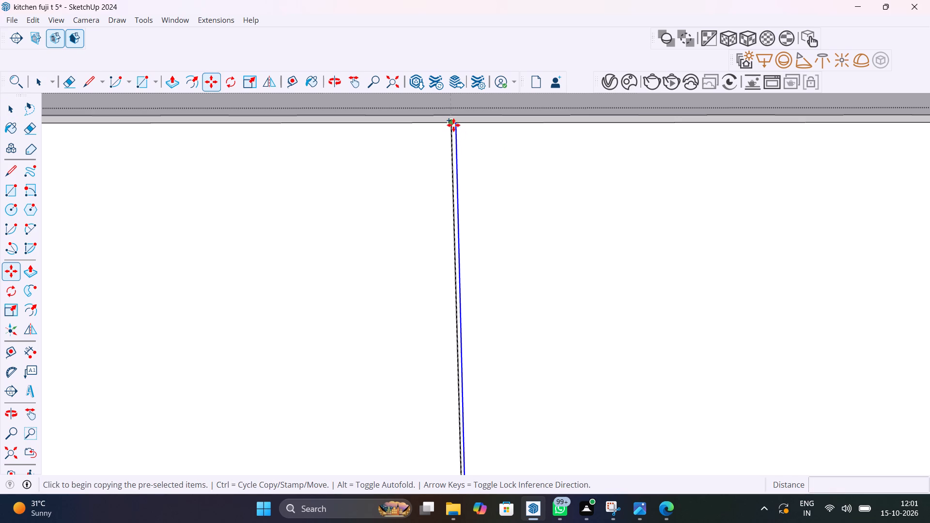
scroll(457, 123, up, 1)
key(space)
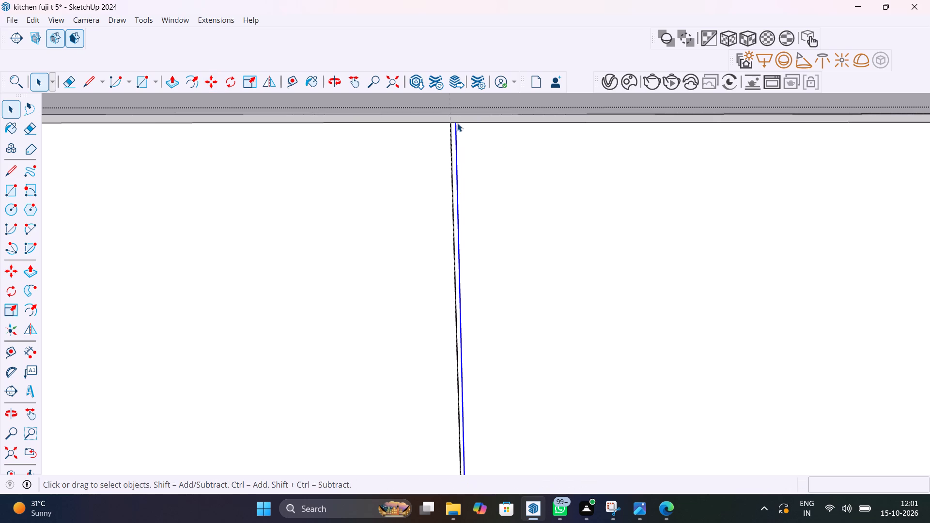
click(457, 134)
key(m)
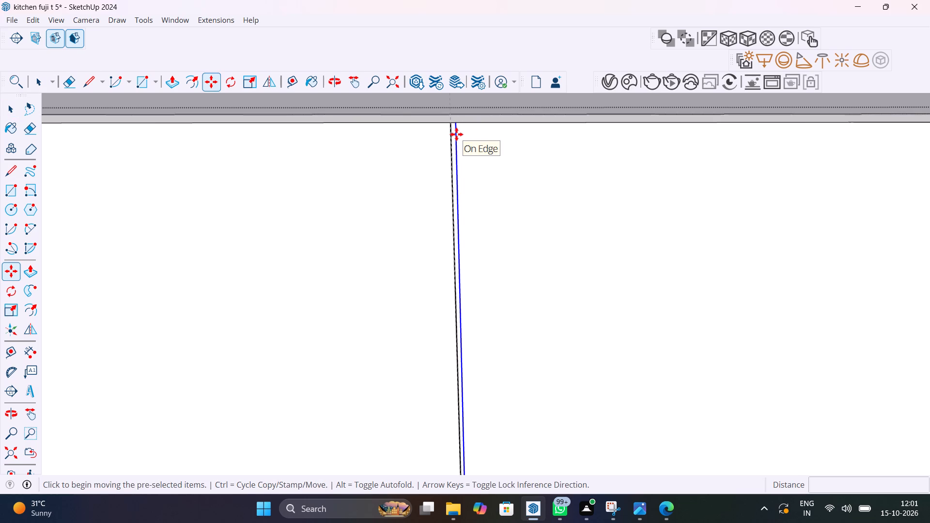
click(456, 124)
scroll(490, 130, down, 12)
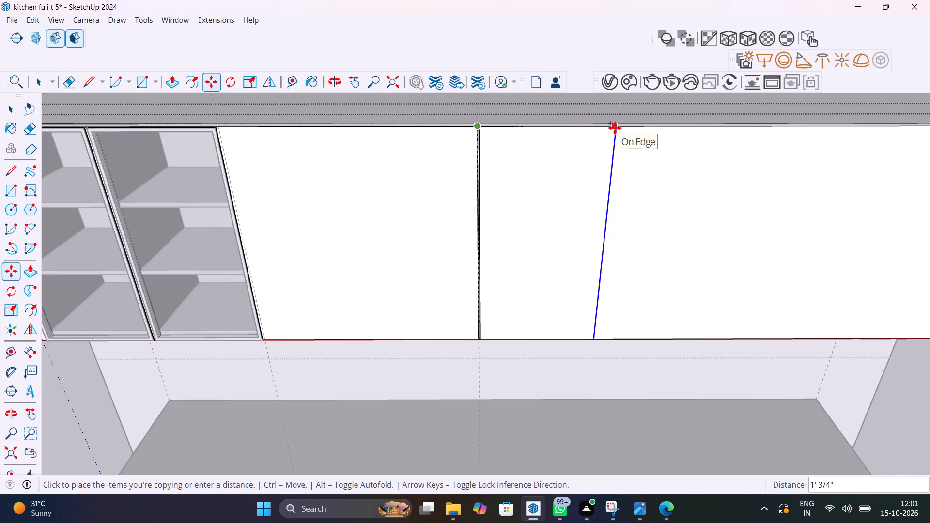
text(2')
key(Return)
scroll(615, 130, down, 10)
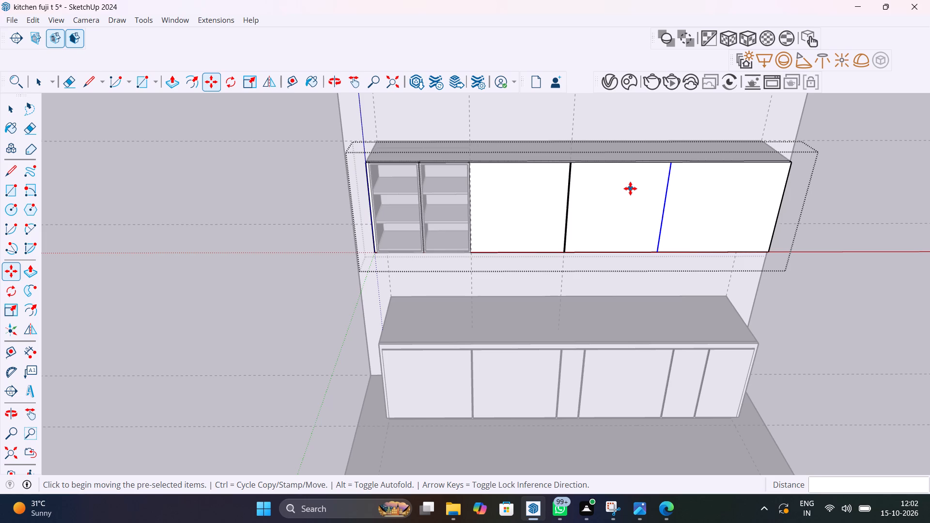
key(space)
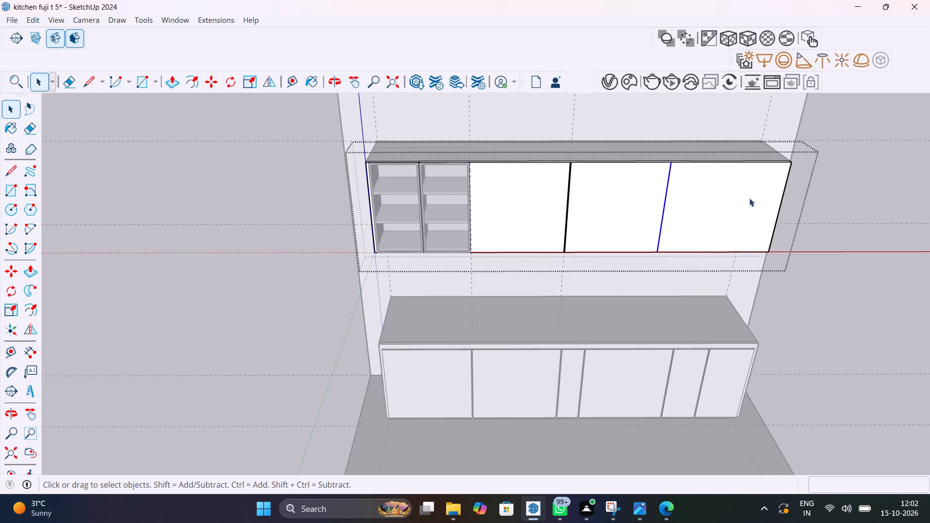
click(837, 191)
Measure the width of the last plain panel, from the newest dividing edge to the wall-unit front's far end.
scroll(733, 153, up, 9)
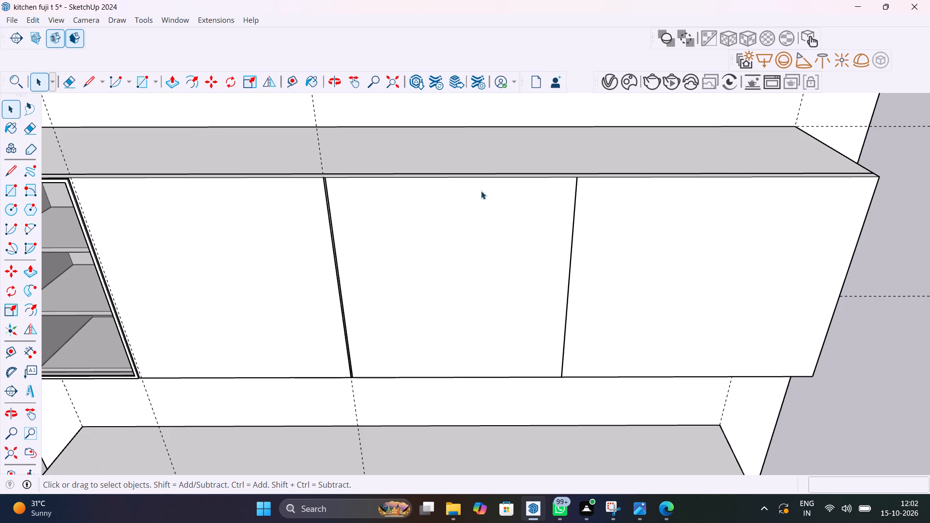
click(30, 353)
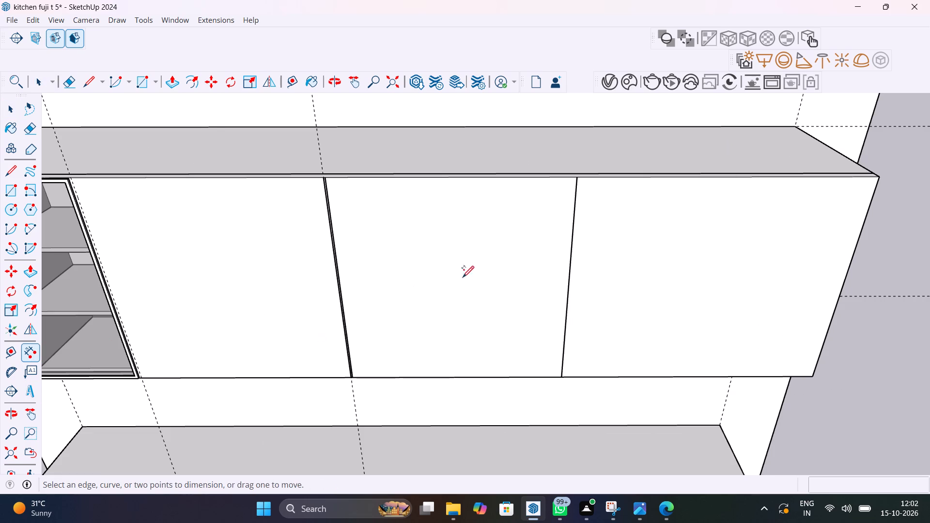
click(578, 176)
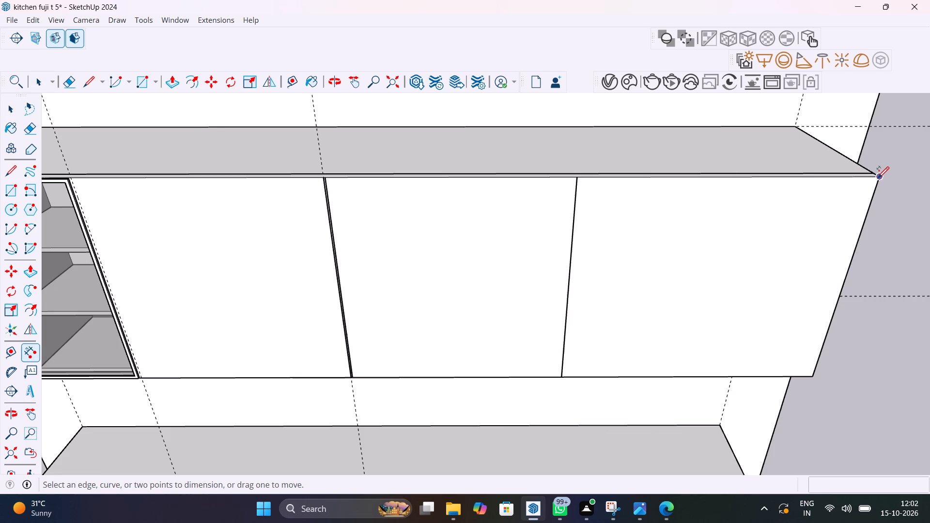
click(878, 177)
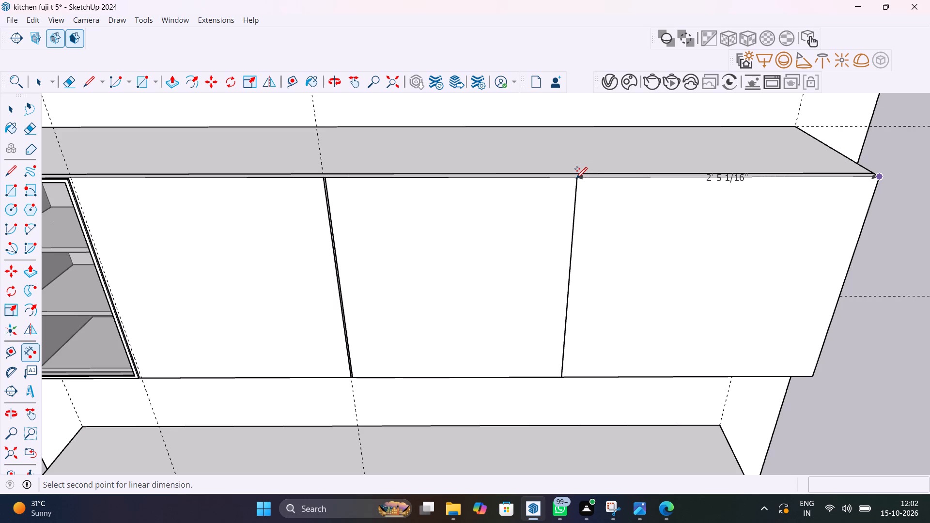
key(Escape)
key(space)
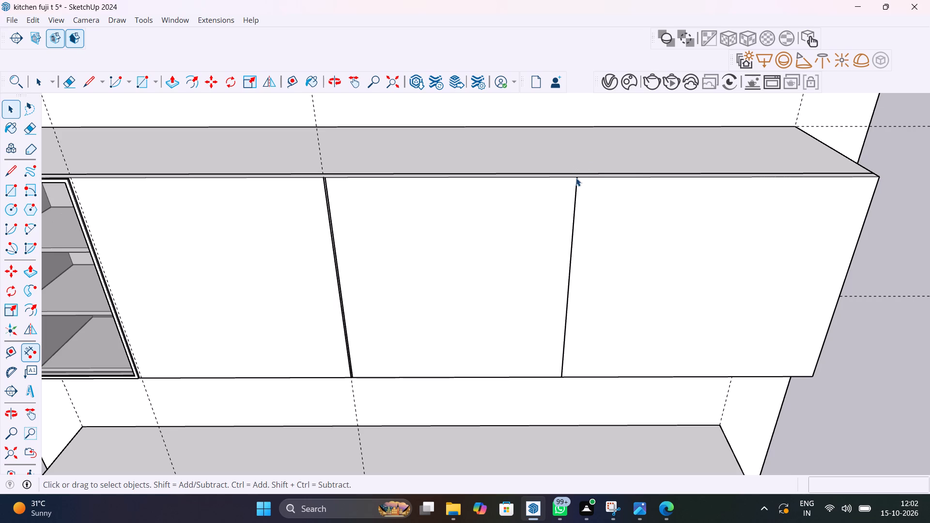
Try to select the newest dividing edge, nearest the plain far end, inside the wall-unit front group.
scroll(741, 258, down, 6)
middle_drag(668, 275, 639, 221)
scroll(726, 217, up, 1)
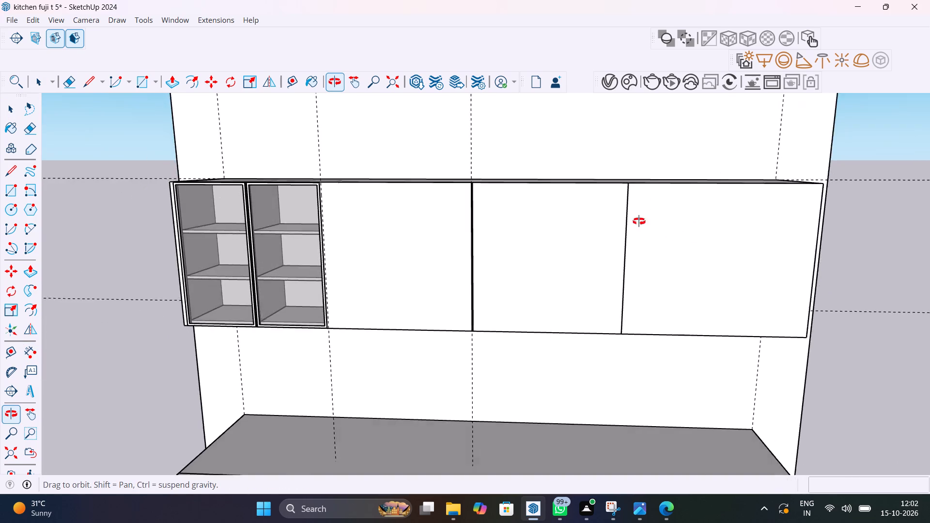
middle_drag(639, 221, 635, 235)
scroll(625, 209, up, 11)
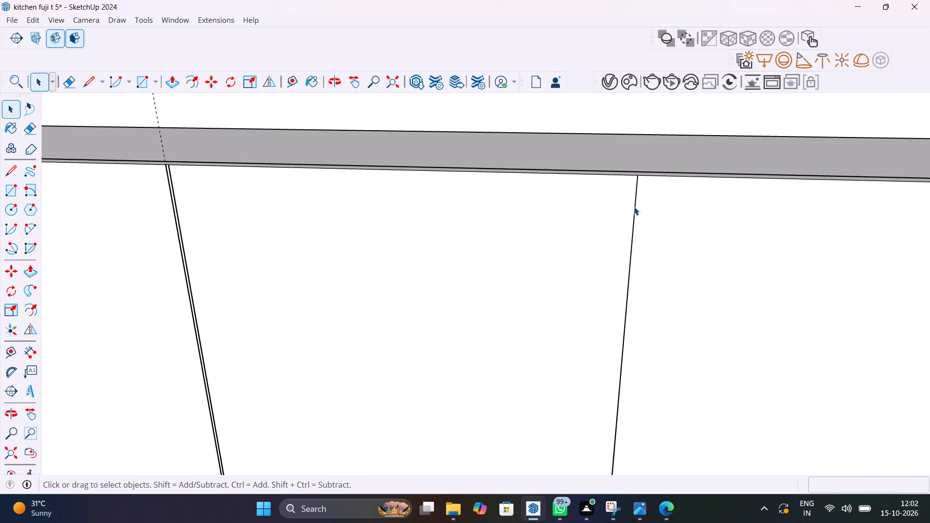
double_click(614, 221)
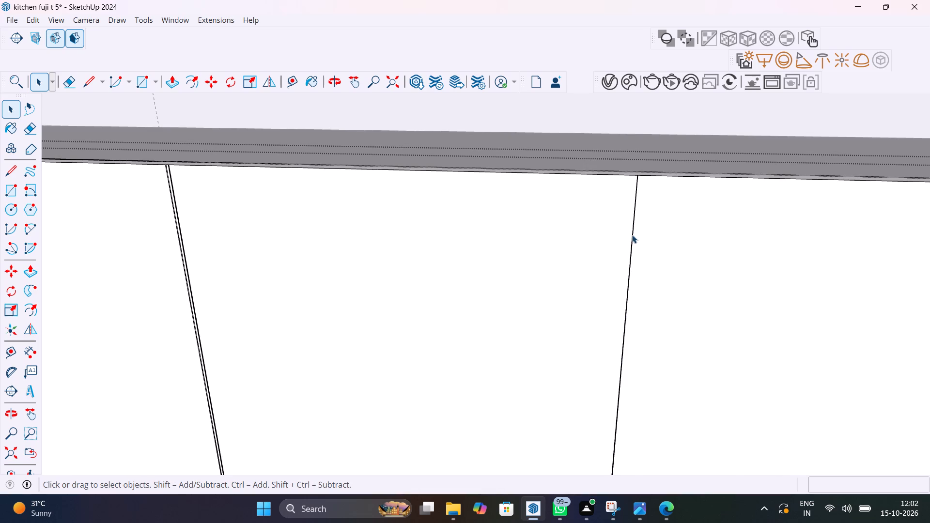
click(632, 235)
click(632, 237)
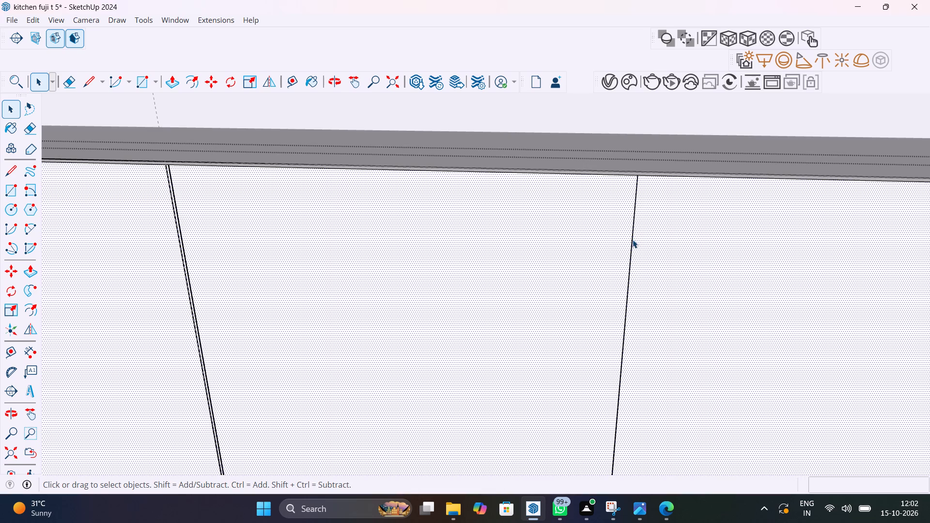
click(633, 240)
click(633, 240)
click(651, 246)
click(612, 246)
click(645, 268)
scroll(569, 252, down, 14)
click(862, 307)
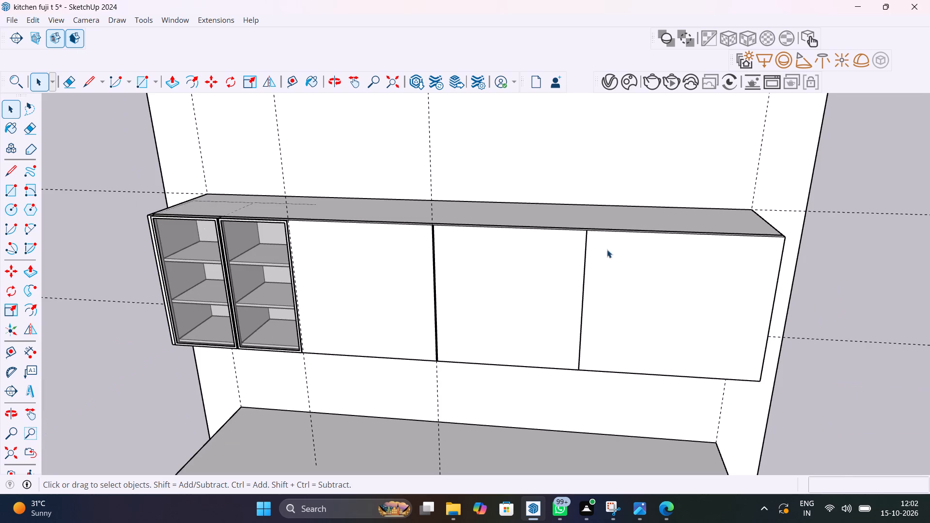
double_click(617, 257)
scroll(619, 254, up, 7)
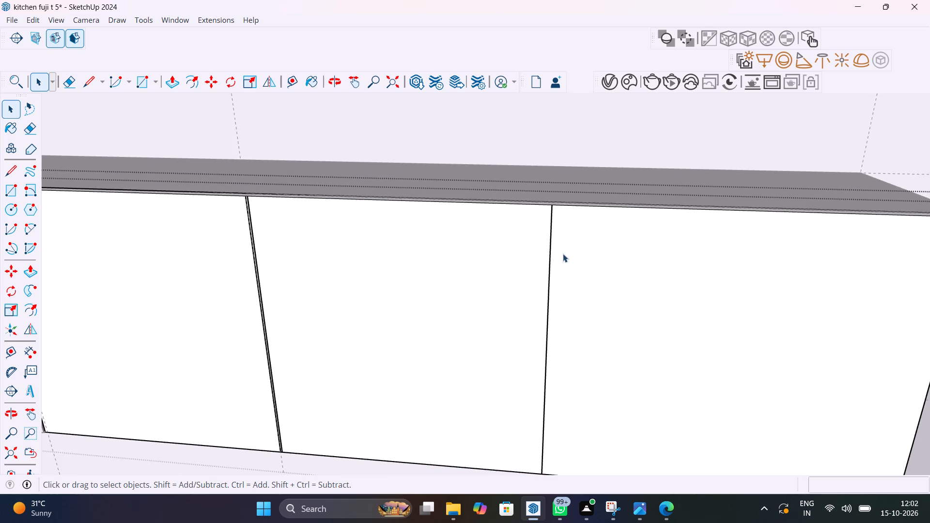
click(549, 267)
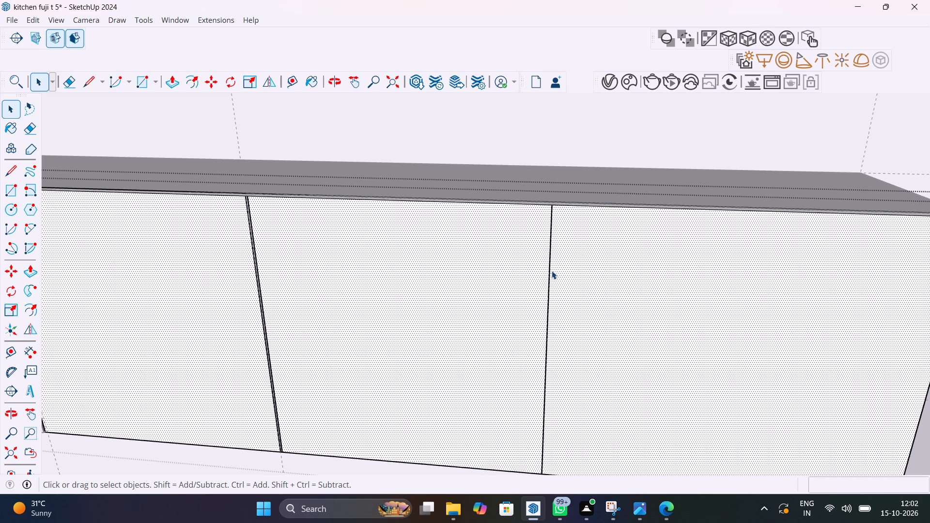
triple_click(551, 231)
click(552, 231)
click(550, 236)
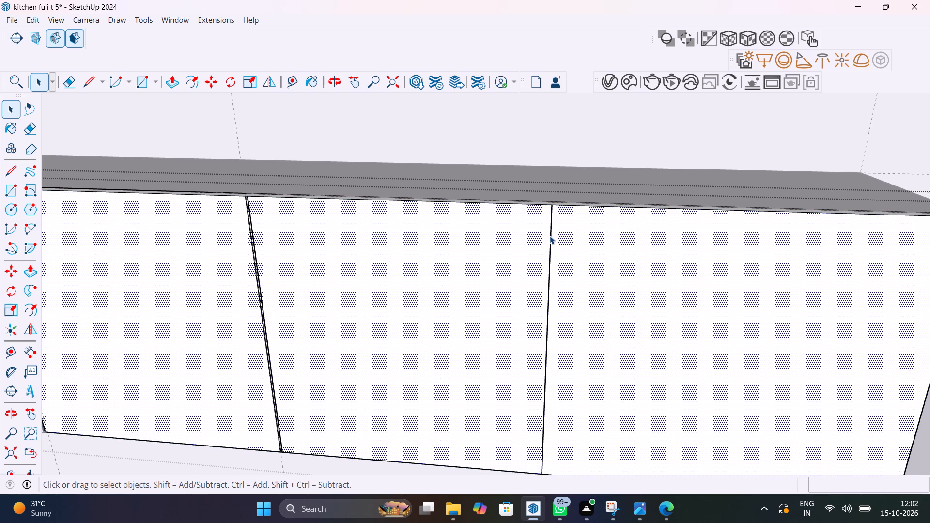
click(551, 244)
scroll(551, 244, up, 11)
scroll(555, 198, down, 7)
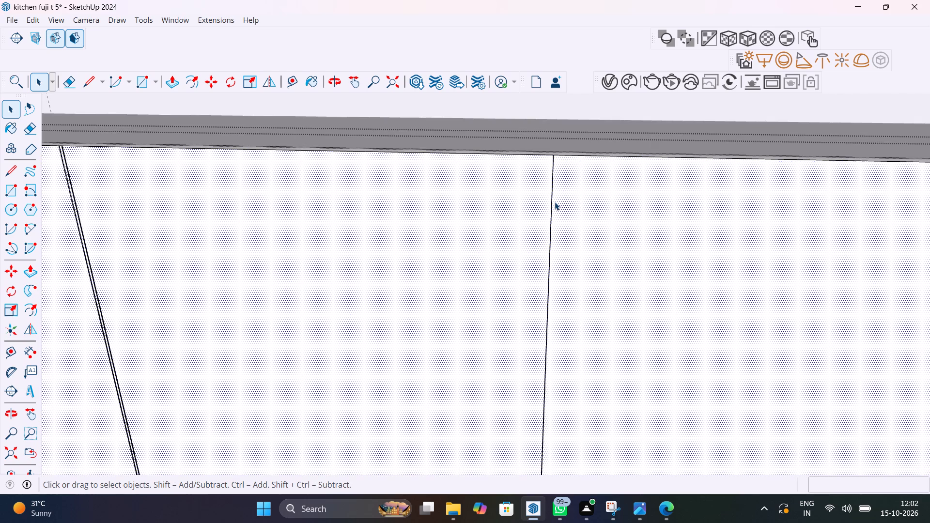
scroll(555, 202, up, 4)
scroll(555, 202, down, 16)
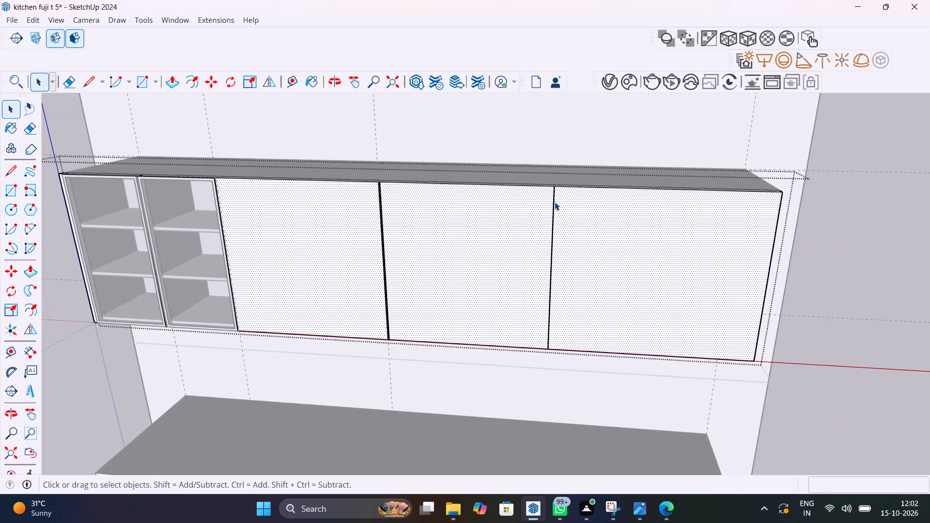
Undo all the dividing edges and both vertical guides on the plain part of the wall-unit front.
key(ctrl+z)
key(ctrl+z)
key(ctrl+z)
key(ctrl+z)
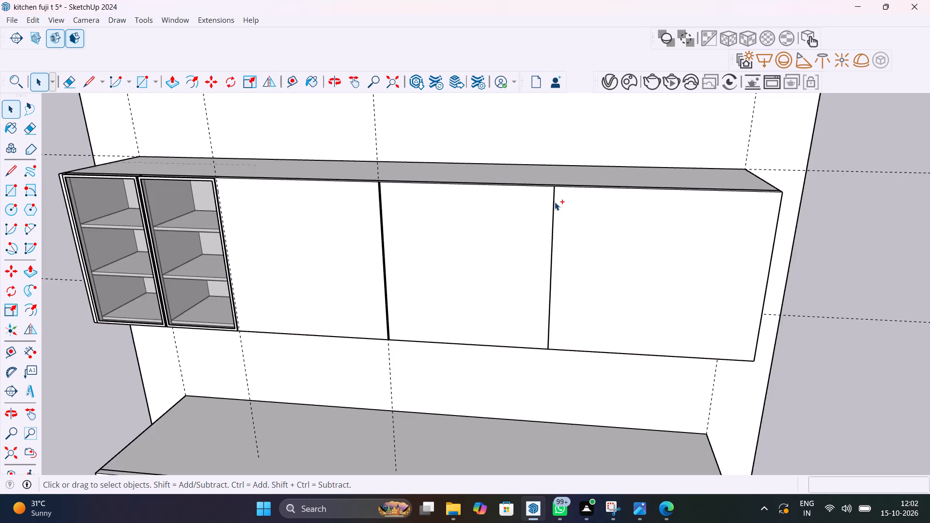
key(ctrl+z)
key(ctrl+z)
key(ctrl+z)
key(ctrl+z)
key(ctrl+z)
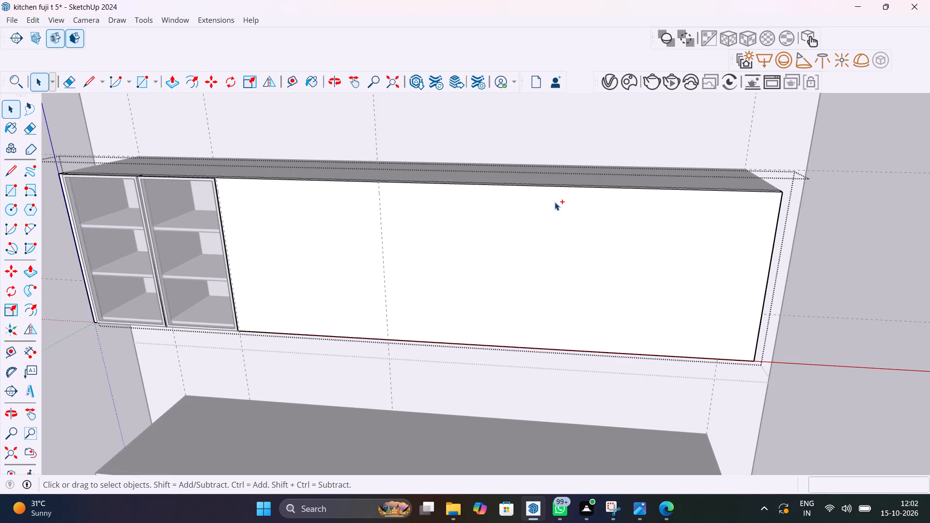
key(ctrl+z)
key(ctrl+z)
key(ctrl+z)
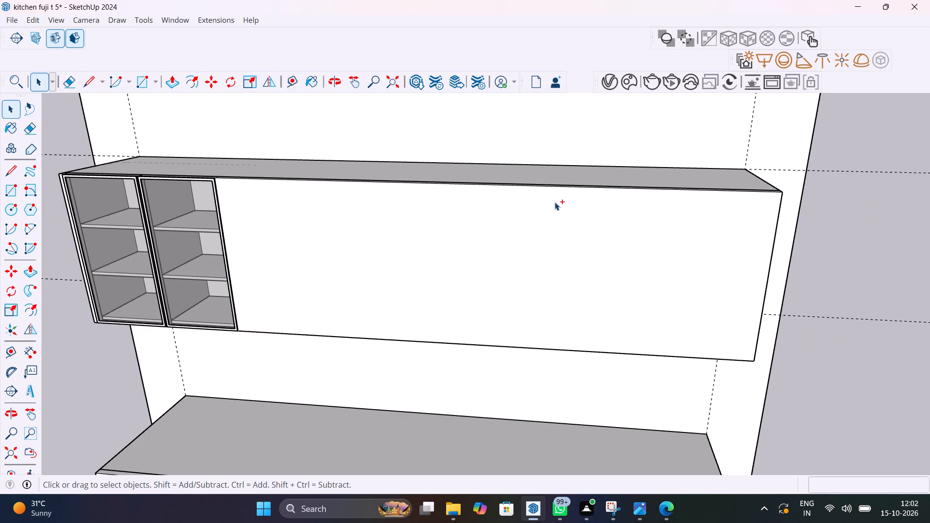
Open the wall-unit front group for editing at the top corner beside the second glazed door.
scroll(609, 243, down, 6)
click(788, 246)
double_click(635, 239)
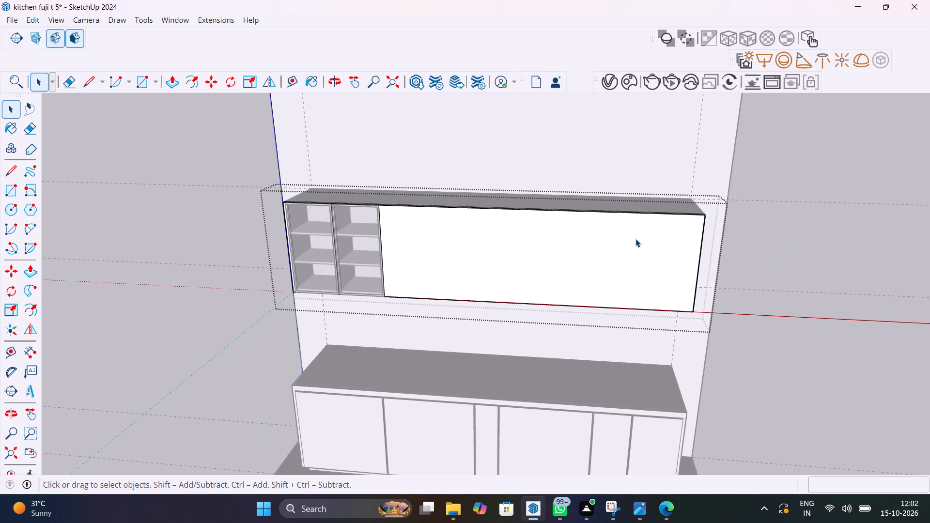
scroll(638, 238, up, 10)
scroll(638, 238, down, 7)
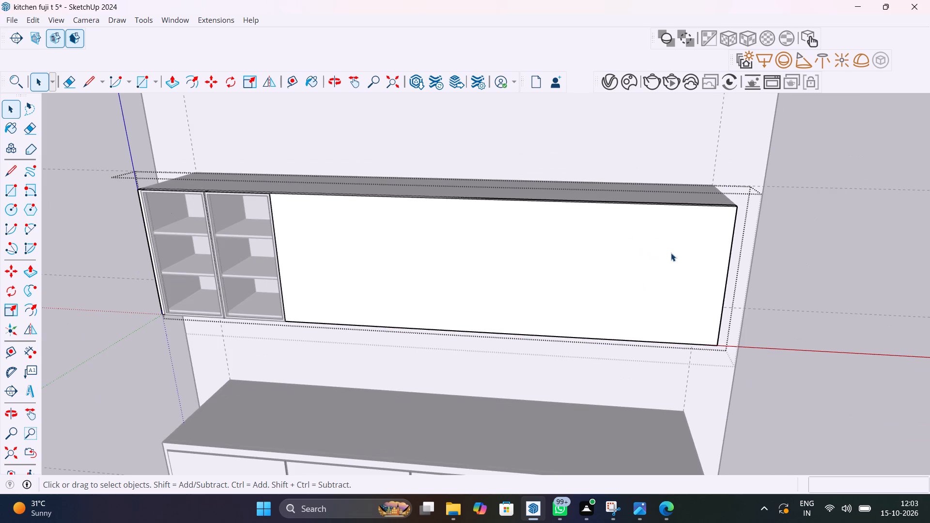
scroll(286, 200, up, 17)
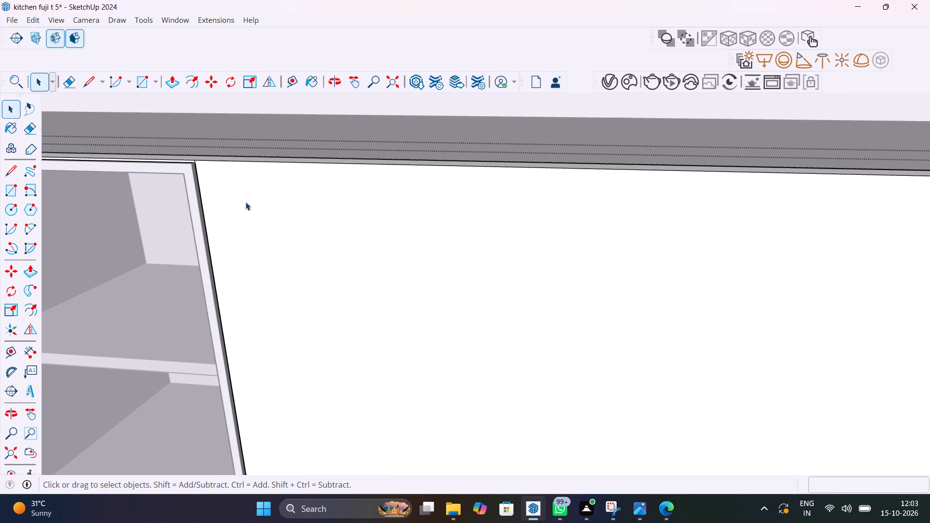
scroll(199, 162, up, 20)
scroll(199, 162, up, 5)
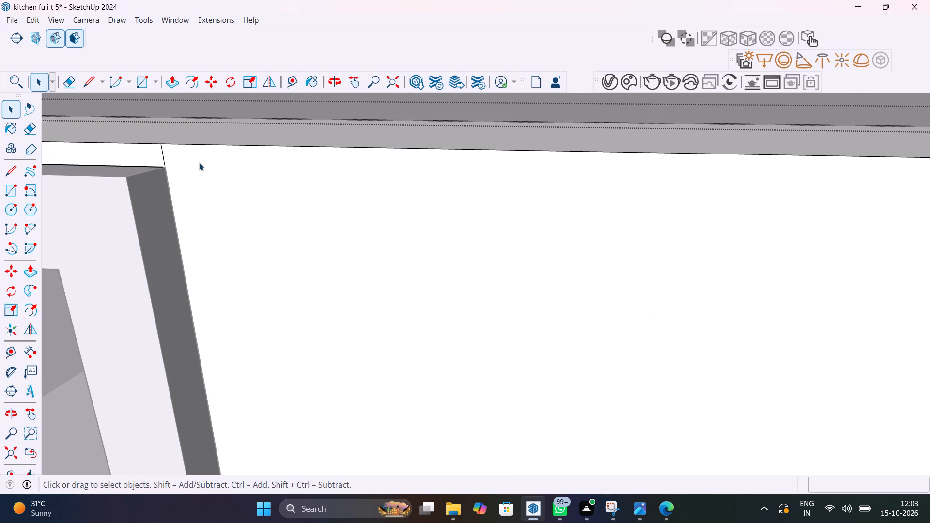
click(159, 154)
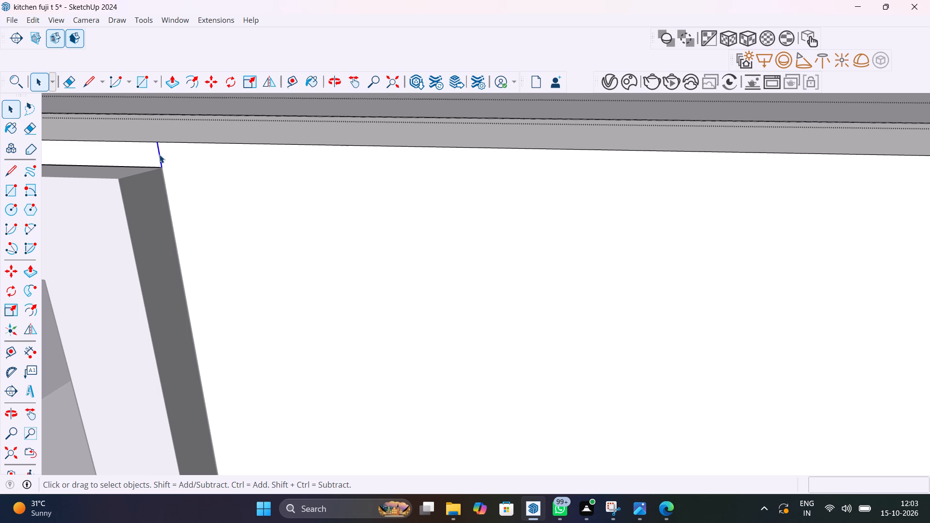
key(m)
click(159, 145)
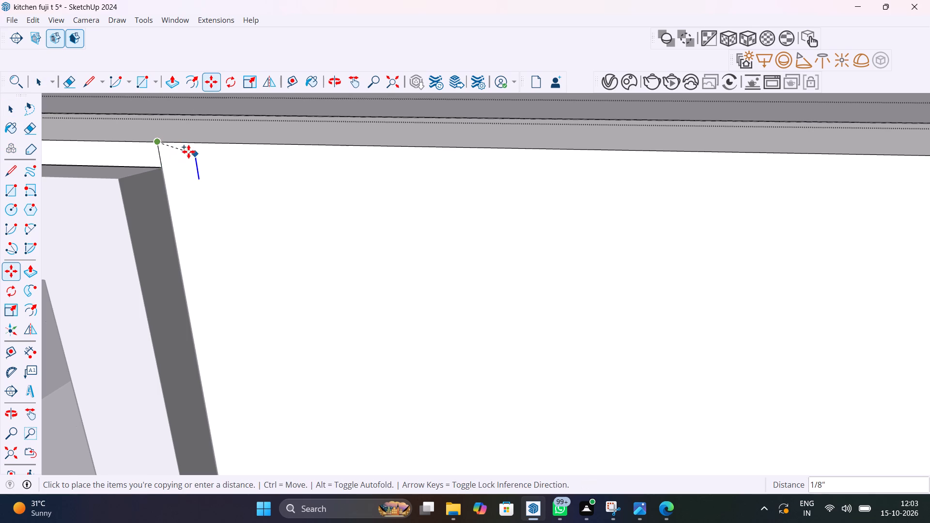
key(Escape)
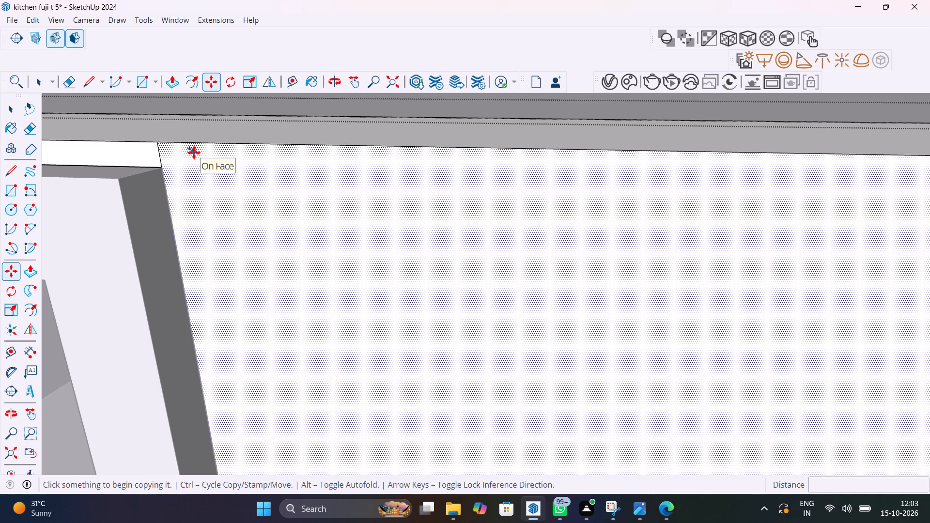
Place a vertical guide 4 mm from the second glazed door's edge on the plain part of the wall-unit front.
scroll(194, 153, down, 8)
key(space)
scroll(194, 153, down, 16)
scroll(194, 153, down, 17)
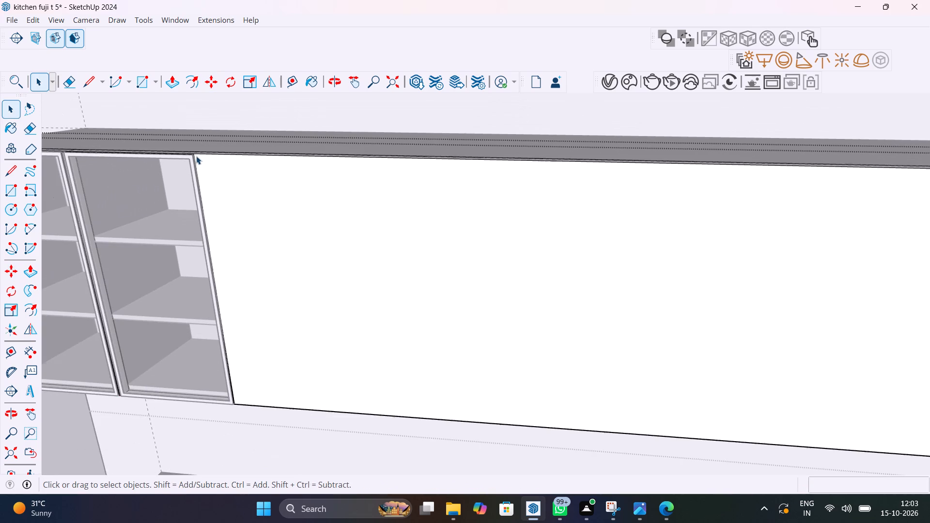
scroll(229, 381, up, 5)
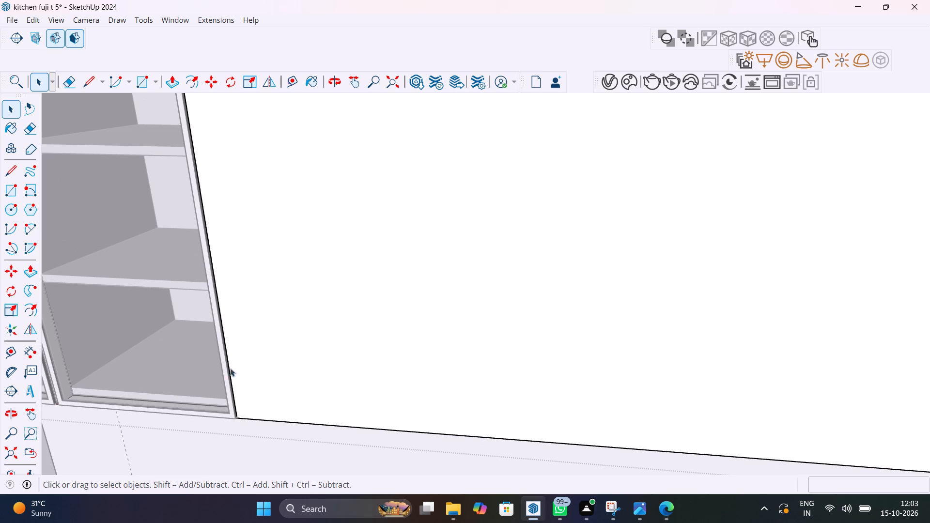
shift+middle_drag(218, 307, 362, 498)
scroll(356, 248, up, 5)
middle_drag(356, 247, 343, 314)
key(t)
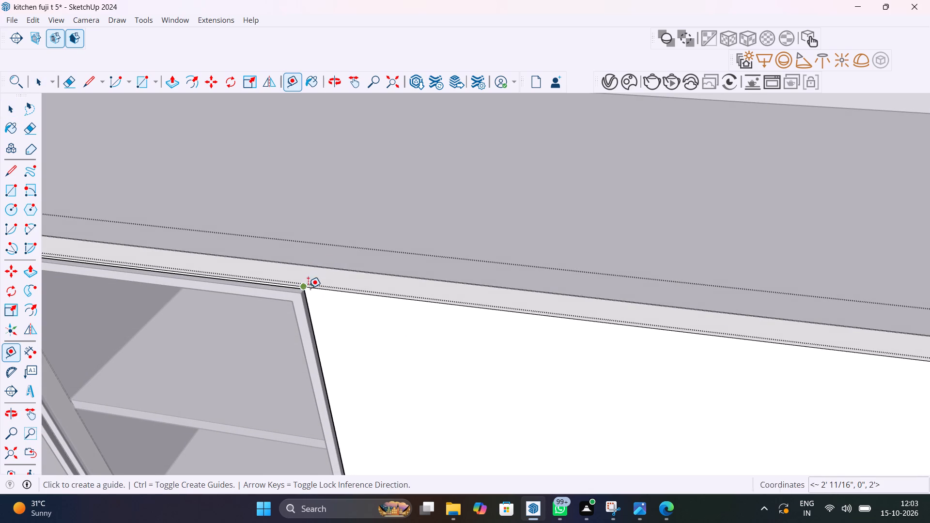
click(310, 307)
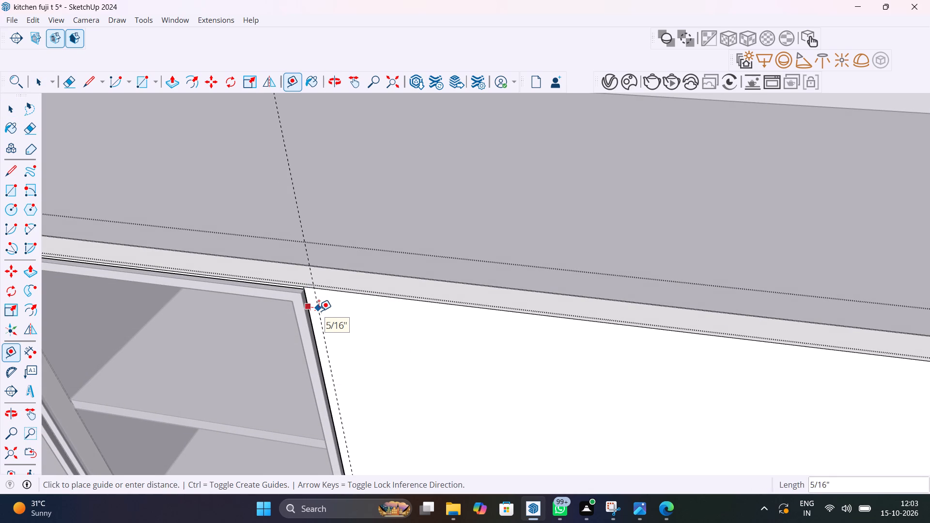
text(4mm)
key(Return)
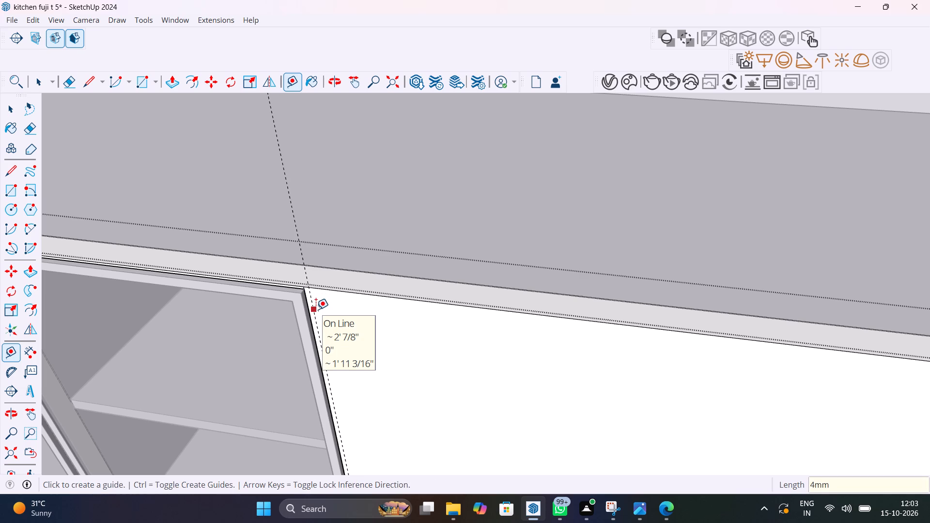
Place a second vertical guide 2' from the 4 mm guide, towards the front's far end.
click(316, 309)
scroll(390, 314, down, 14)
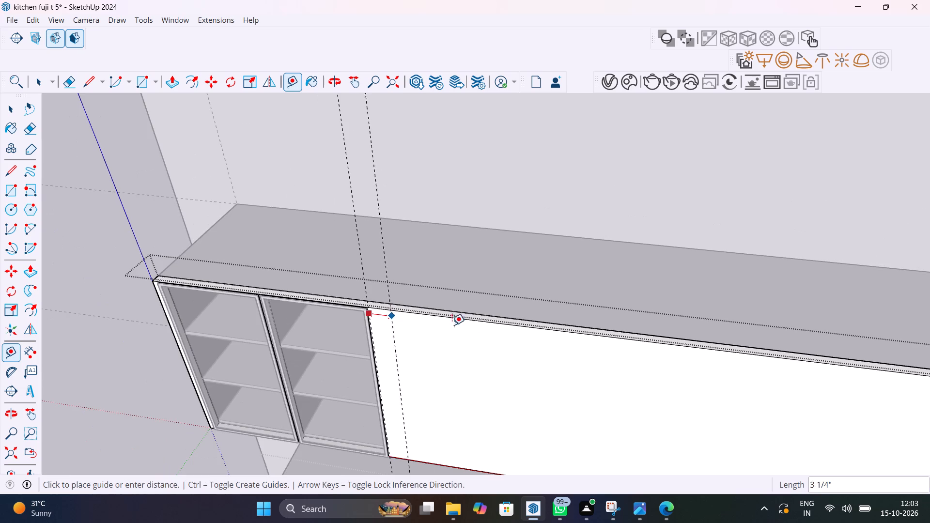
scroll(492, 334, down, 1)
middle_drag(492, 334, 578, 274)
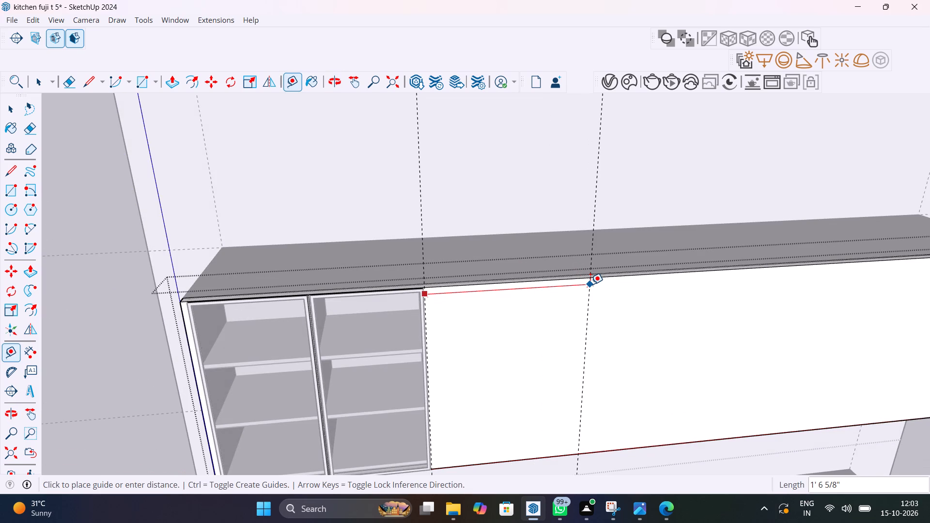
key(2)
key(apostrophe)
key(Return)
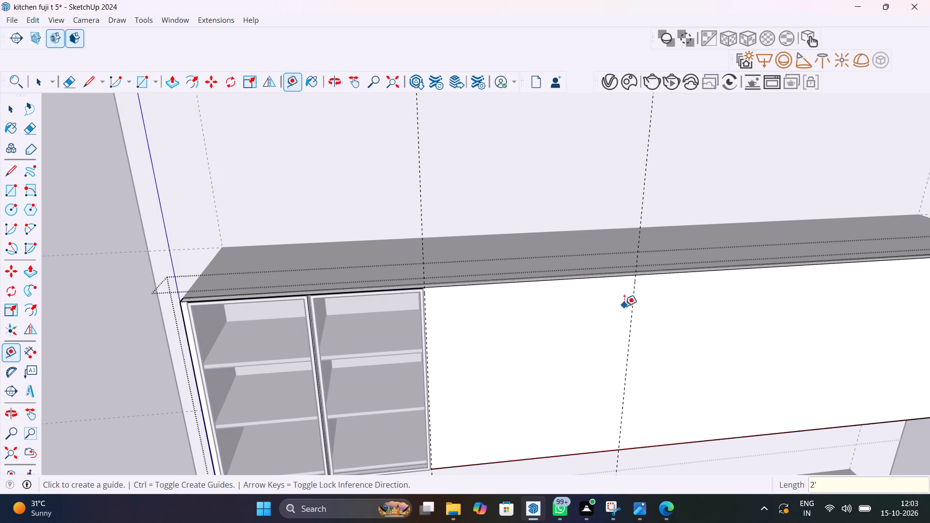
Place a third vertical guide 4 mm beyond the 2' guide on the plain front.
click(633, 314)
key(4)
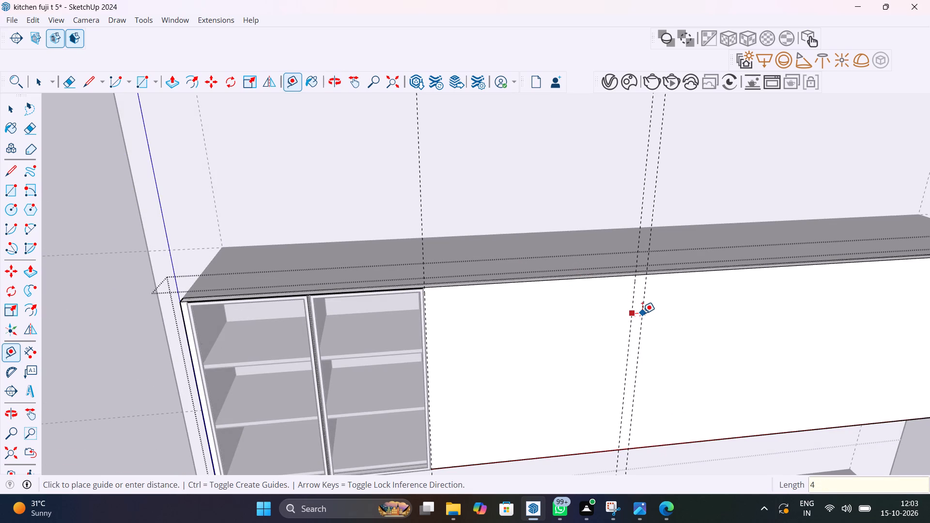
text(mm)
key(Return)
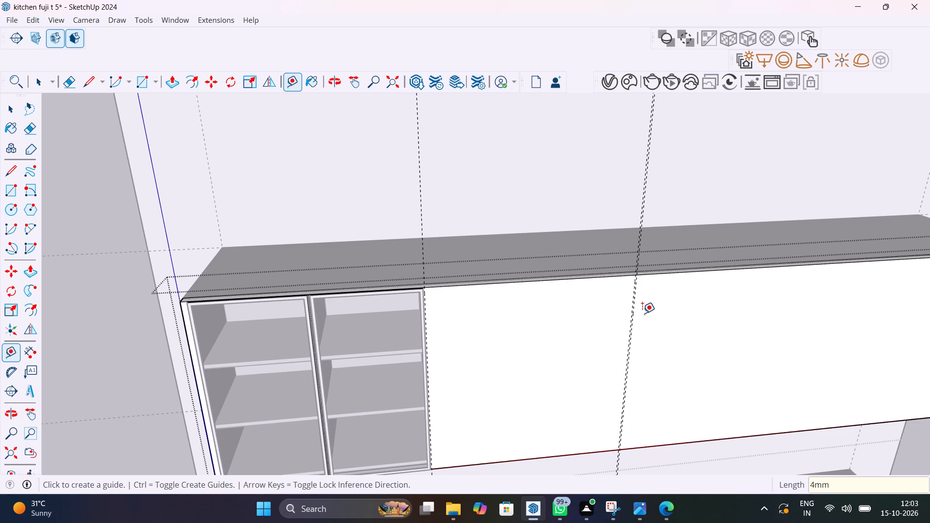
Copy the wall-unit front's far end edge onto the newest guide, the farther one of the 4 mm pair.
scroll(643, 313, up, 10)
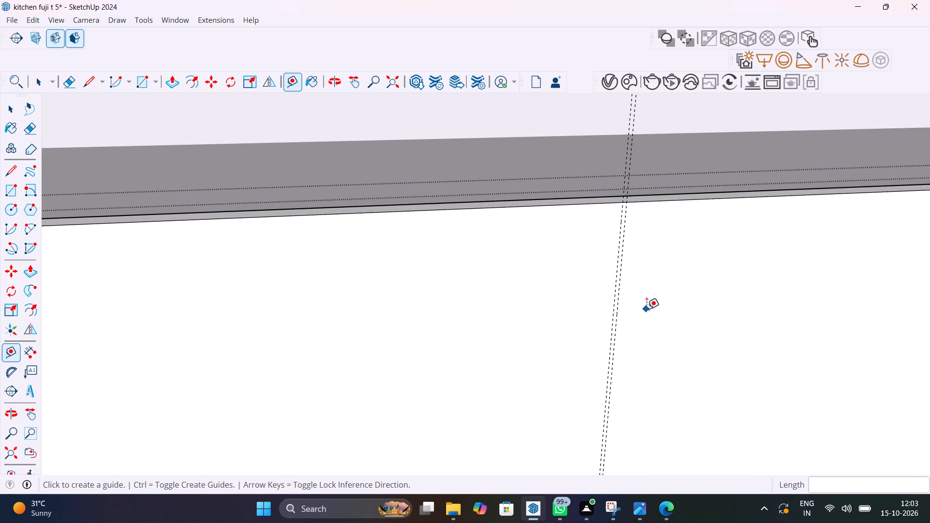
shift+middle_drag(647, 309, 423, 283)
scroll(461, 289, down, 6)
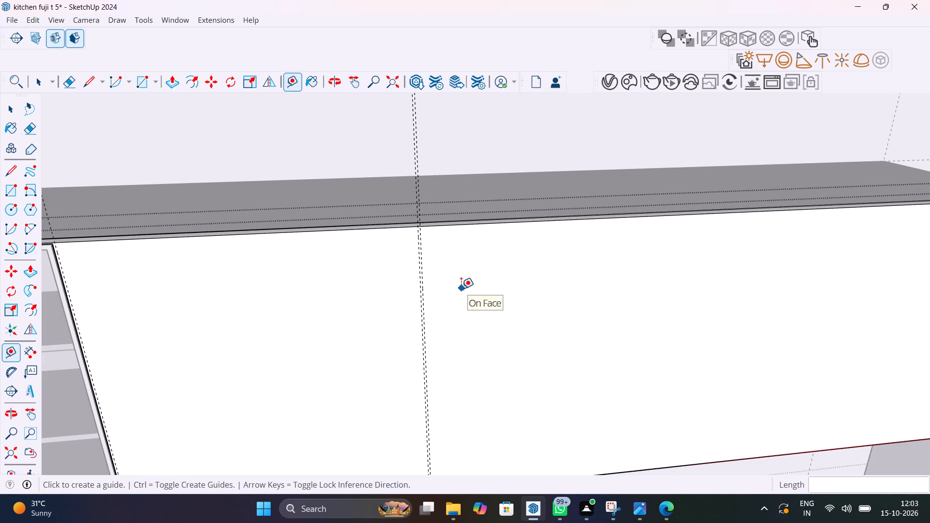
scroll(461, 289, down, 8)
key(space)
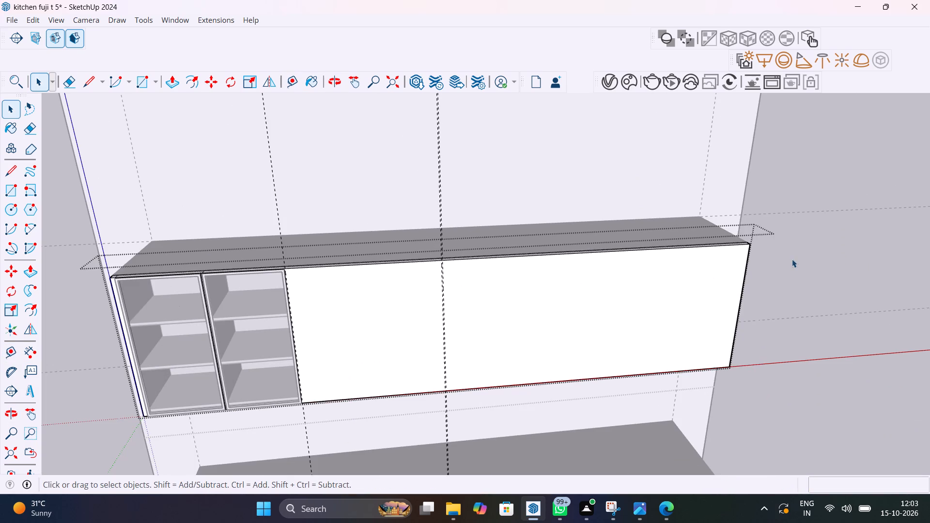
scroll(757, 257, up, 15)
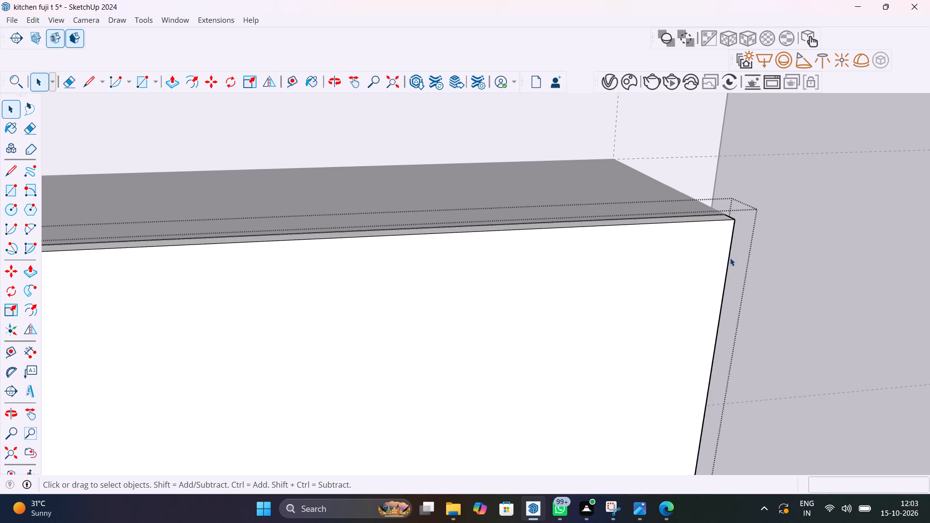
click(730, 258)
key(m)
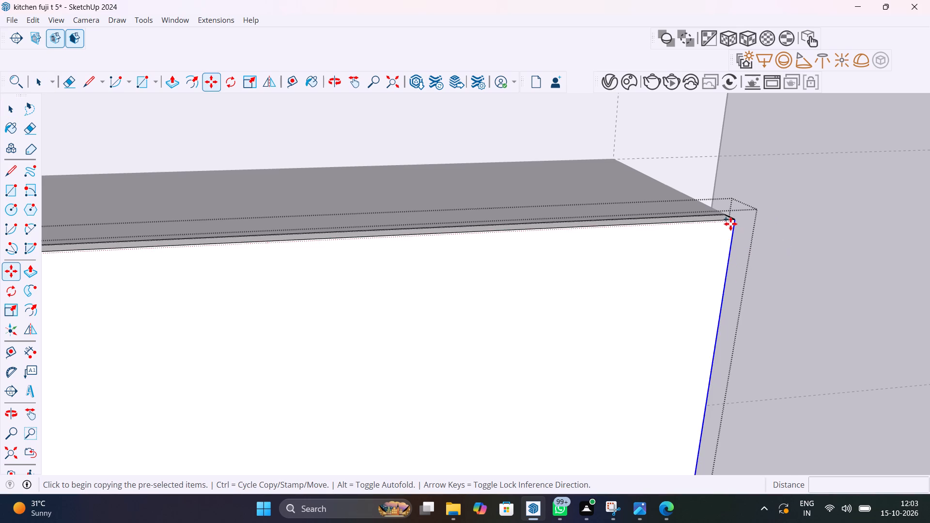
click(733, 223)
scroll(542, 241, down, 14)
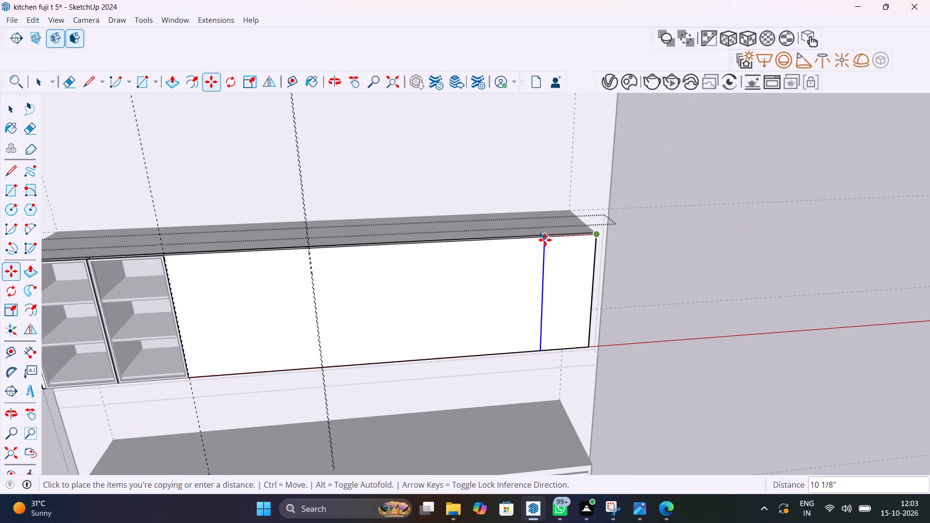
scroll(311, 246, up, 20)
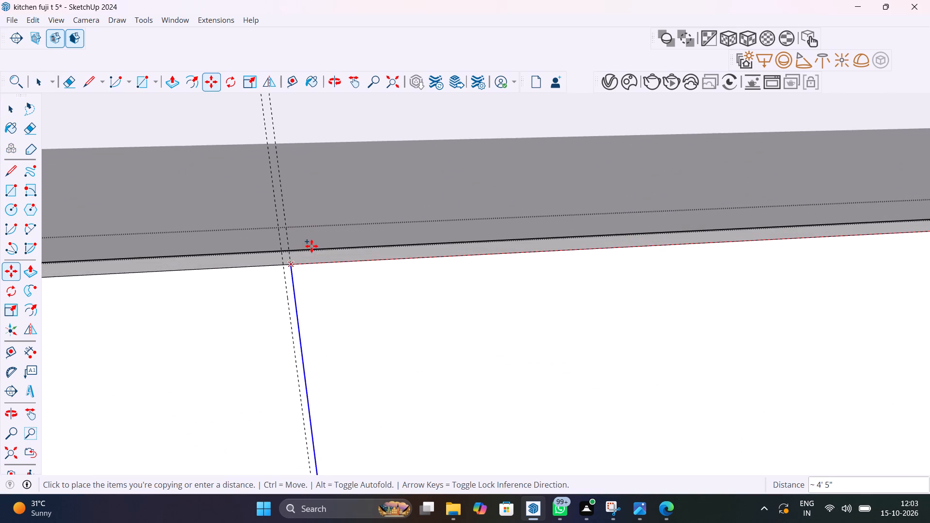
click(289, 263)
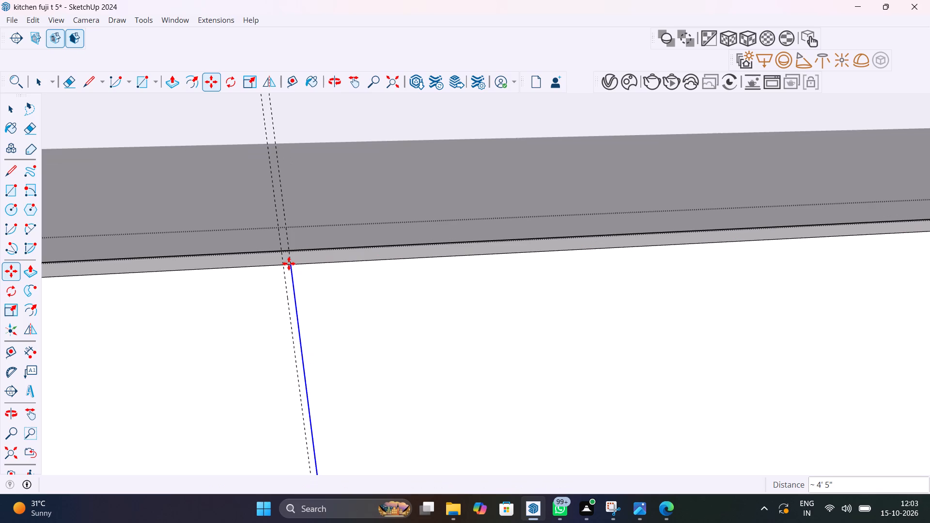
Copy the new dividing edge 2' towards the far end of the wall-unit front.
key(m)
click(289, 263)
scroll(356, 270, down, 11)
key(2)
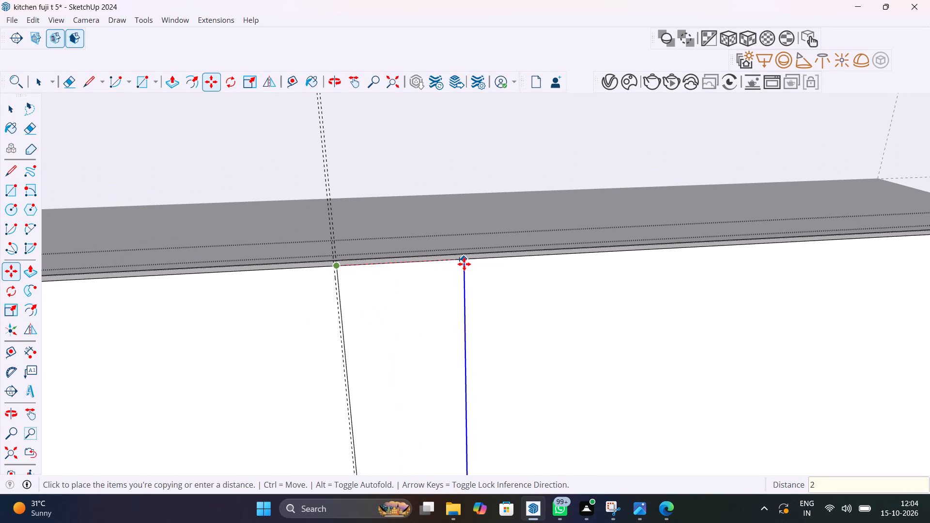
key(apostrophe)
key(Return)
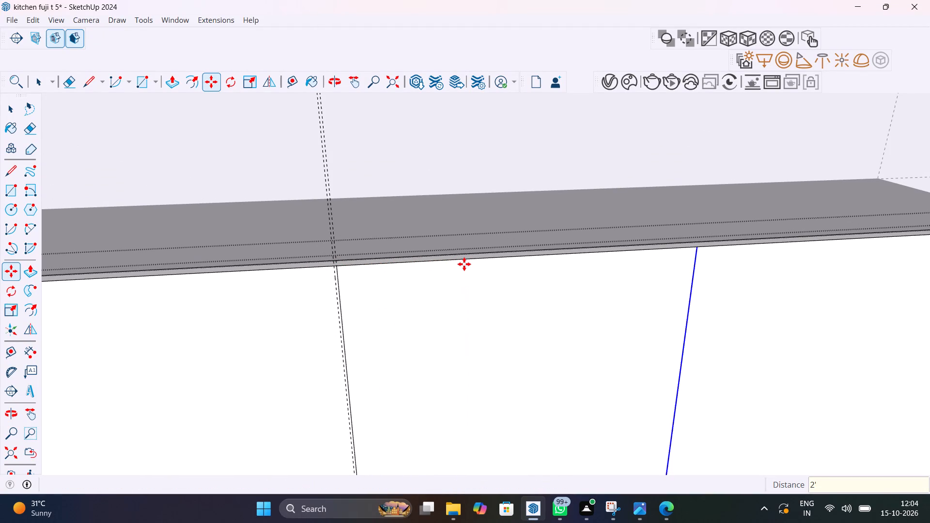
Draw a vertical line from top midpoint to bottom midpoint of the 2' panel between the two dividing edges.
scroll(470, 271, down, 5)
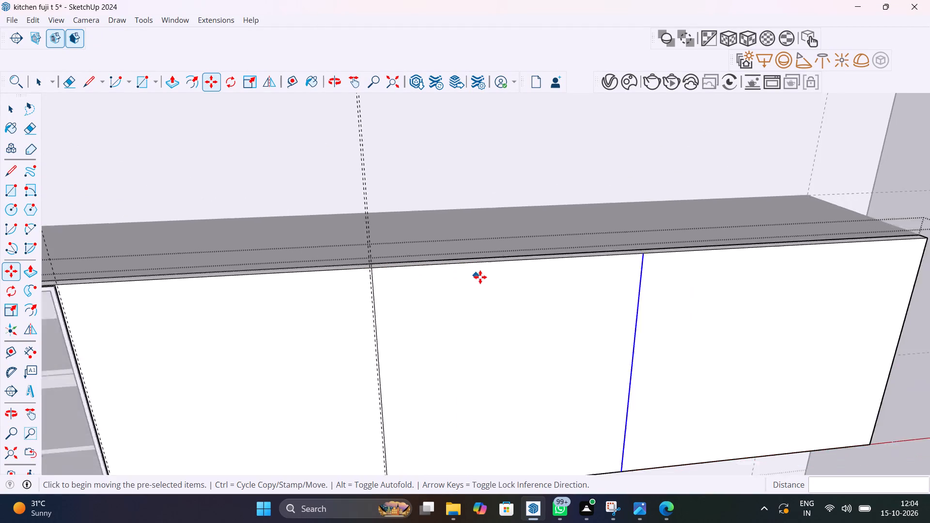
scroll(480, 277, down, 5)
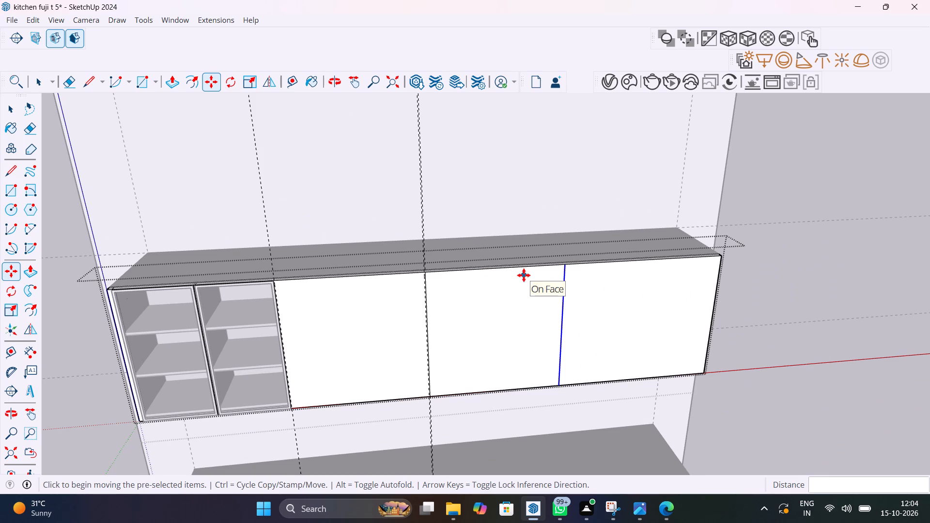
key(space)
scroll(525, 273, up, 9)
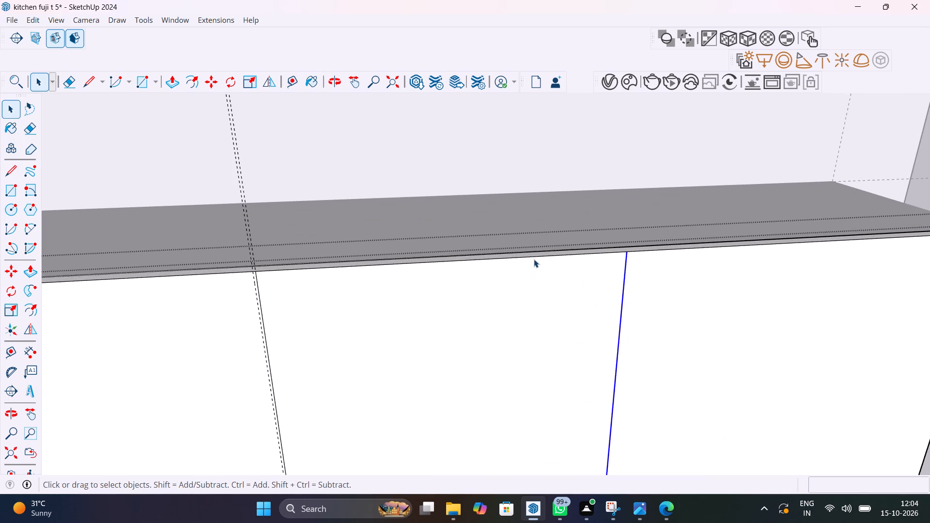
key(l)
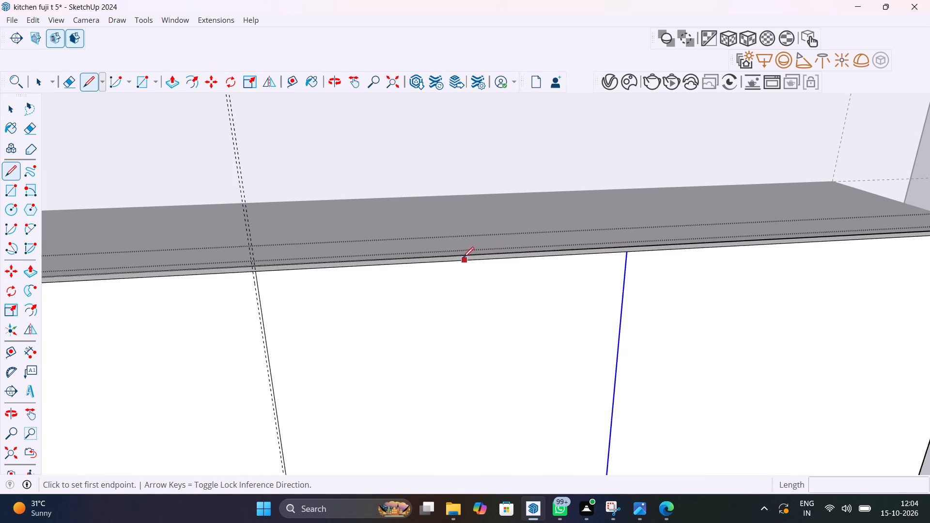
click(450, 258)
scroll(440, 309, down, 13)
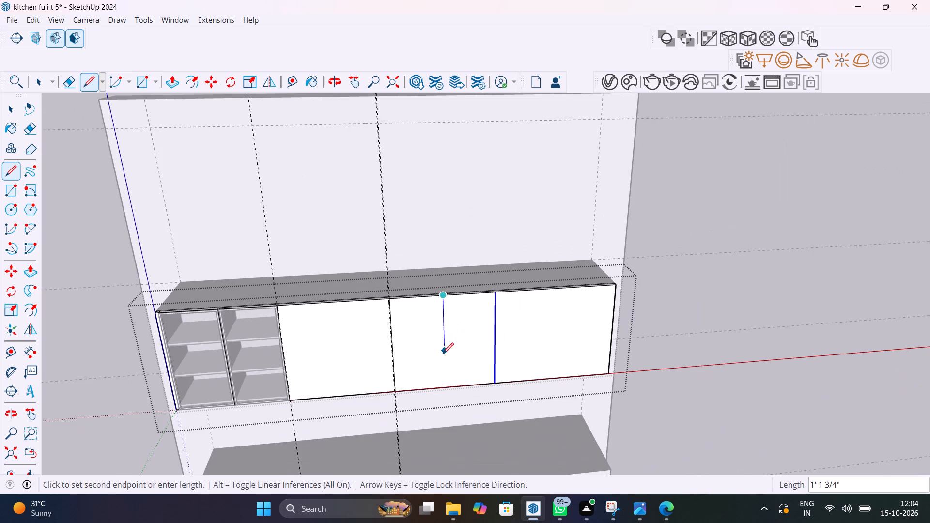
scroll(445, 386, up, 11)
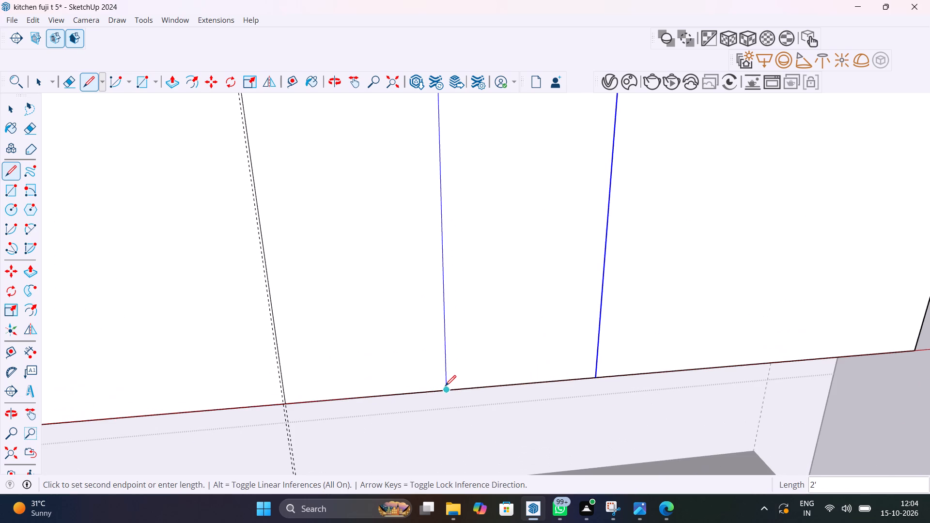
click(445, 386)
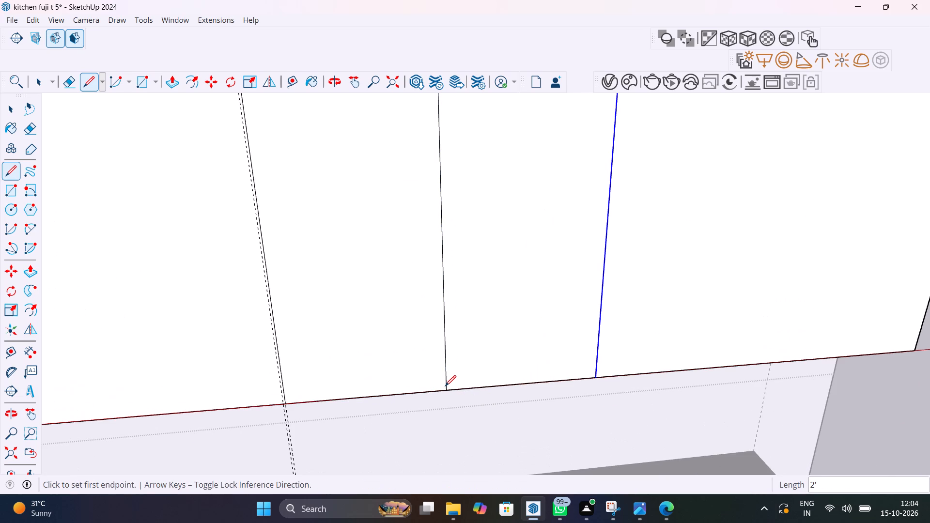
key(space)
Copy the dividing edge nearest the far end 4 mm further towards that end.
scroll(481, 358, down, 12)
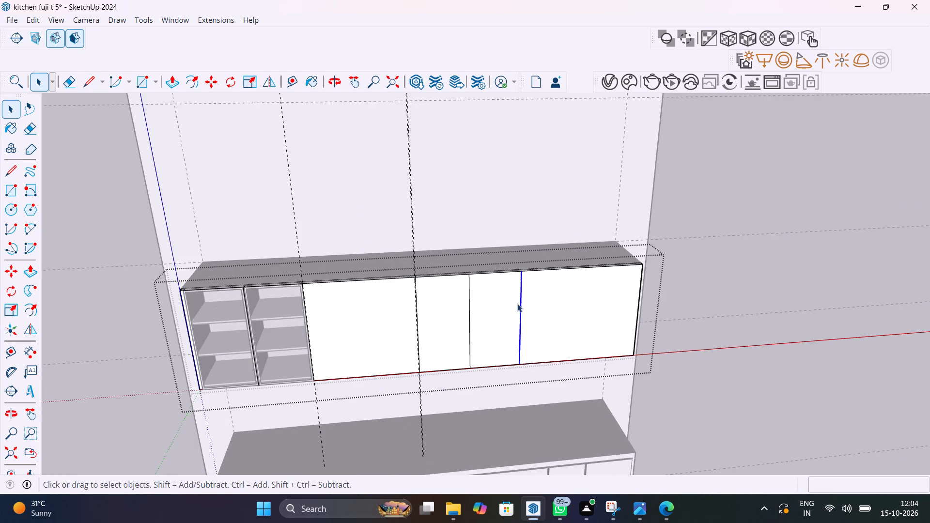
scroll(523, 293, up, 11)
key(m)
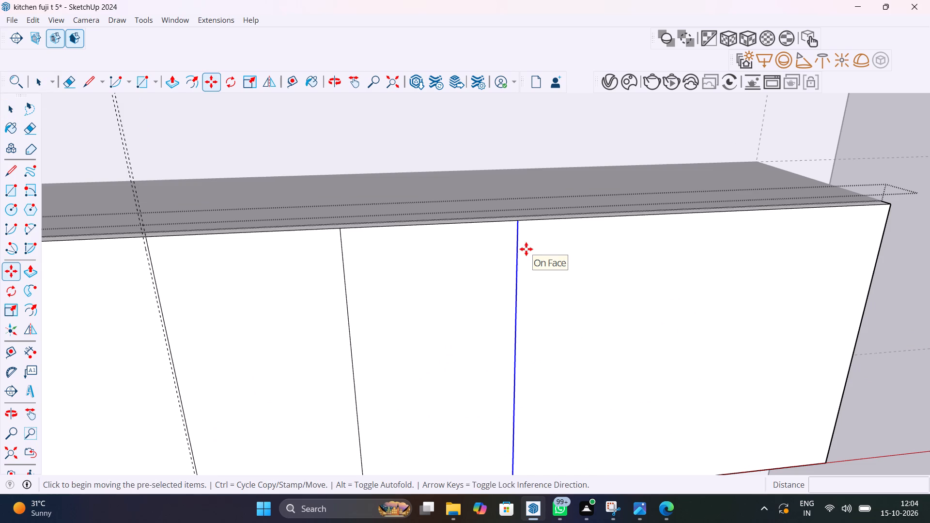
click(518, 224)
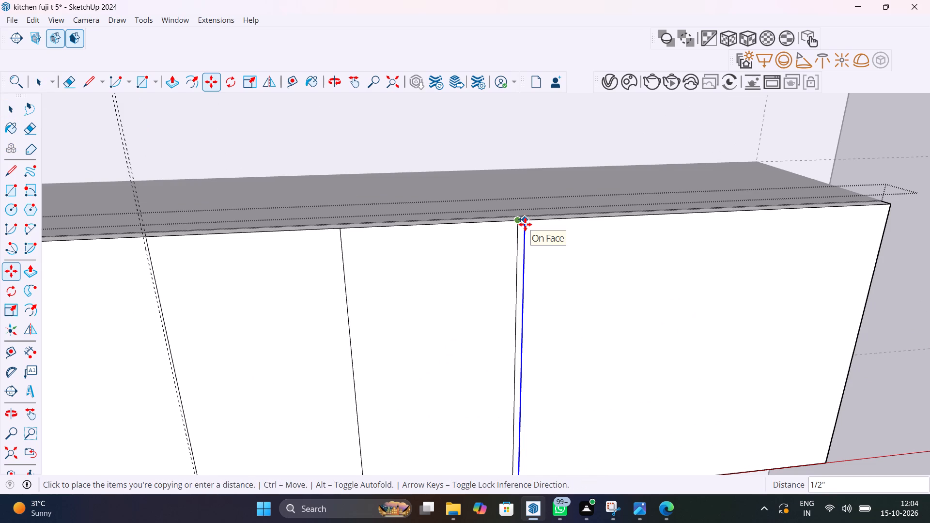
text(4mm)
key(Return)
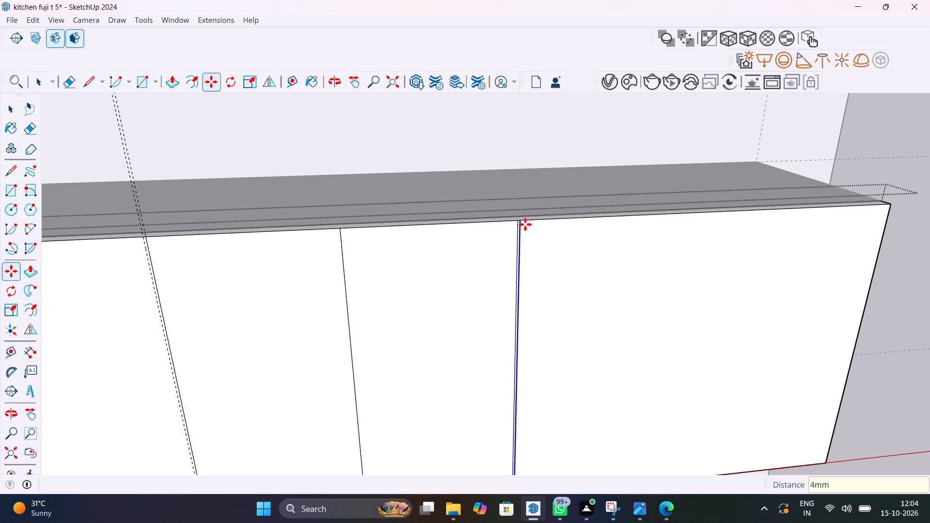
key(space)
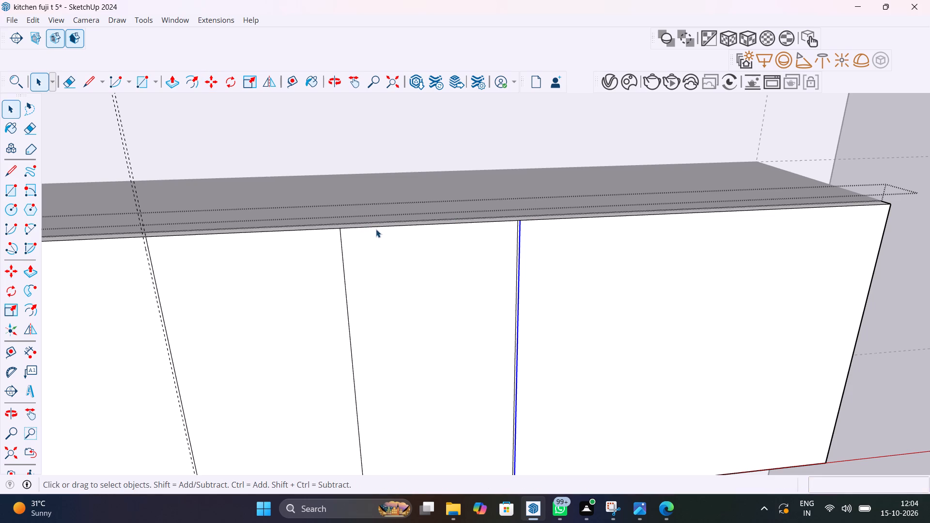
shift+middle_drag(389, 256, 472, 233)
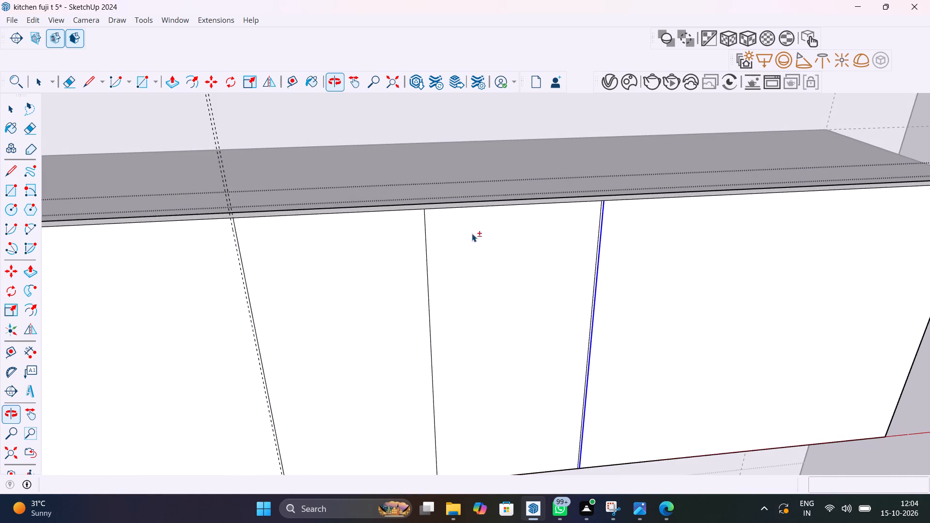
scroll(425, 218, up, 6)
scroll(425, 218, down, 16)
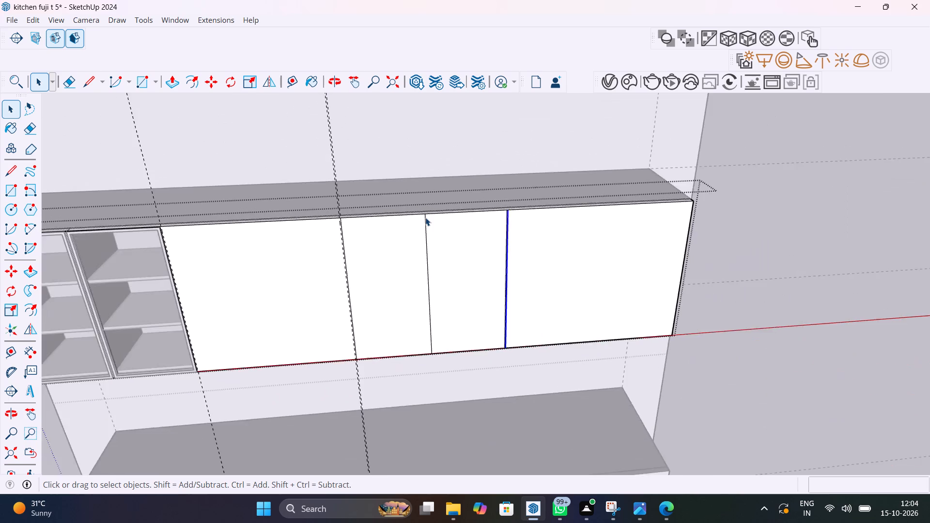
Measure the full width of the narrow strip between the two glass doors at its top end.
scroll(425, 217, down, 8)
scroll(243, 226, up, 20)
scroll(243, 226, up, 2)
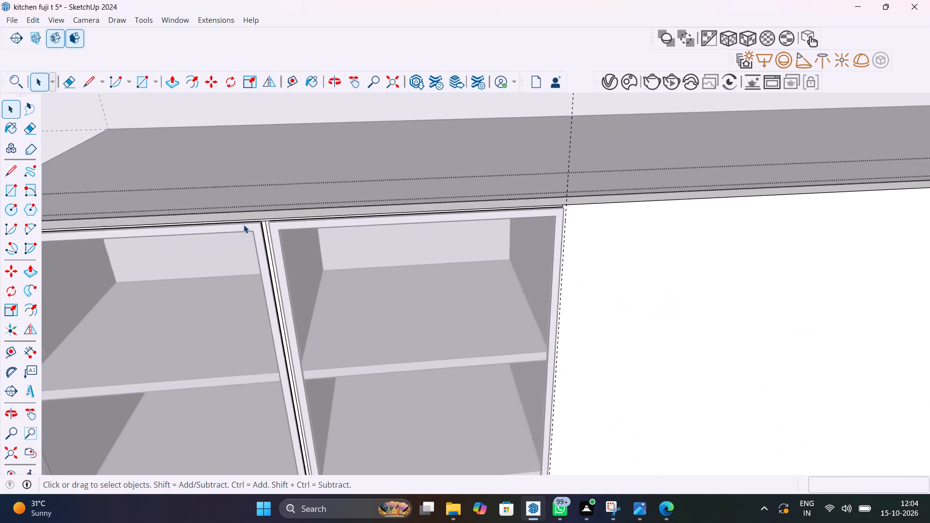
scroll(244, 225, up, 5)
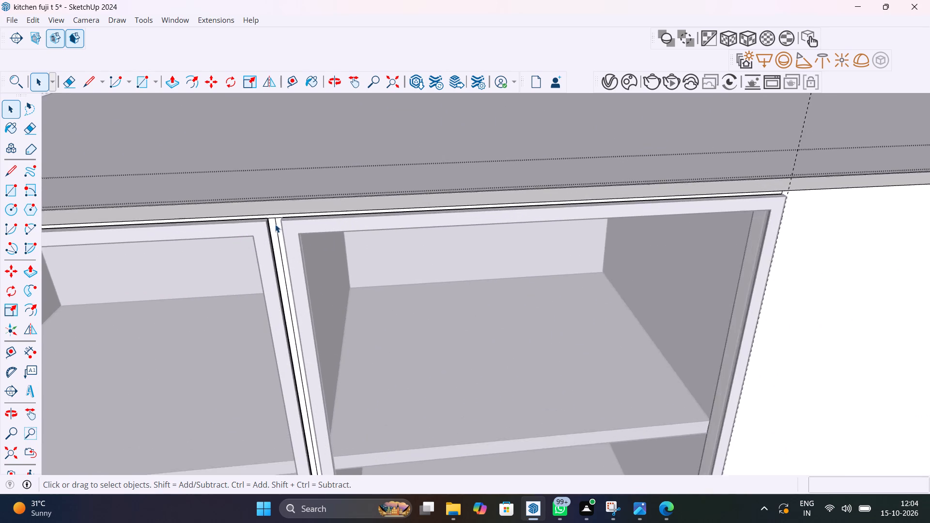
scroll(275, 224, up, 9)
click(26, 353)
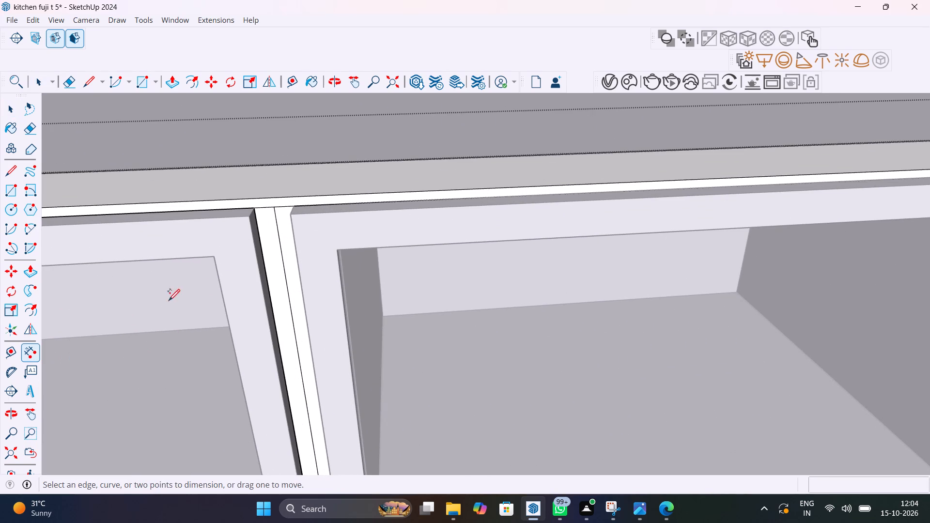
click(272, 207)
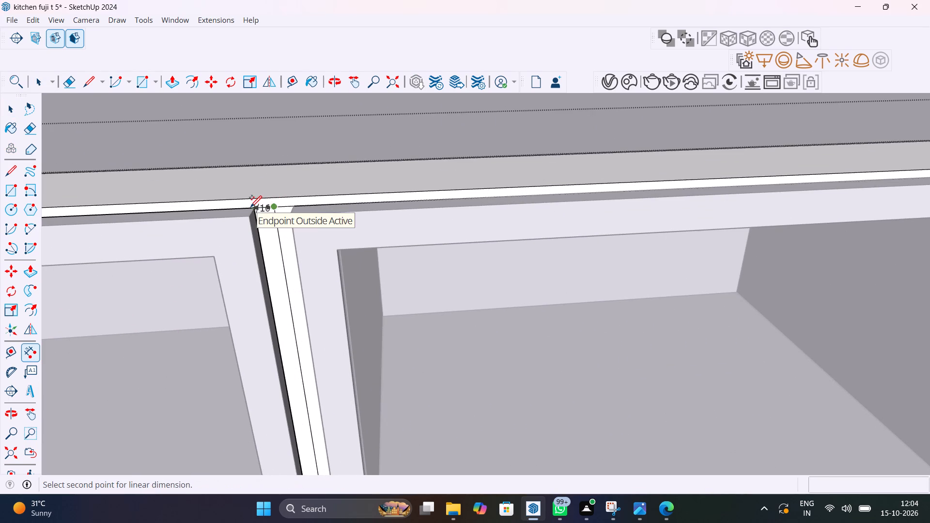
scroll(250, 206, up, 10)
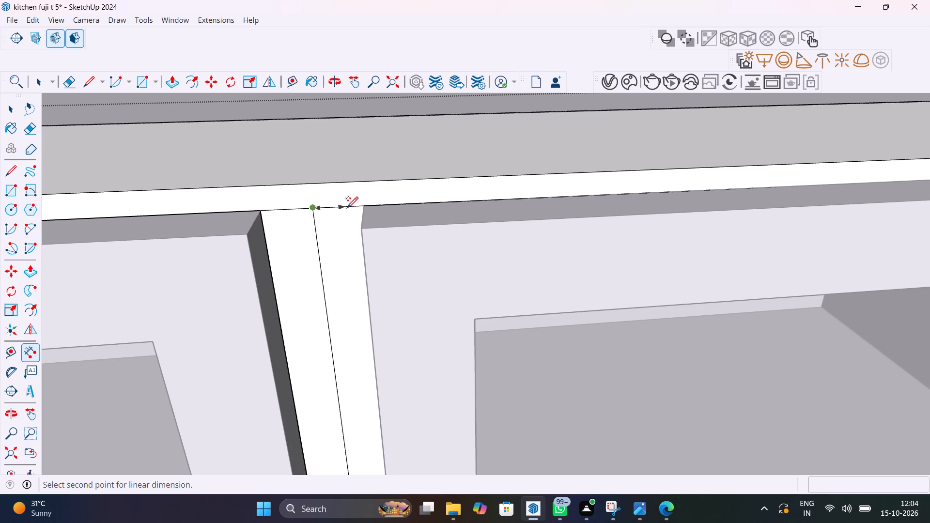
key(Escape)
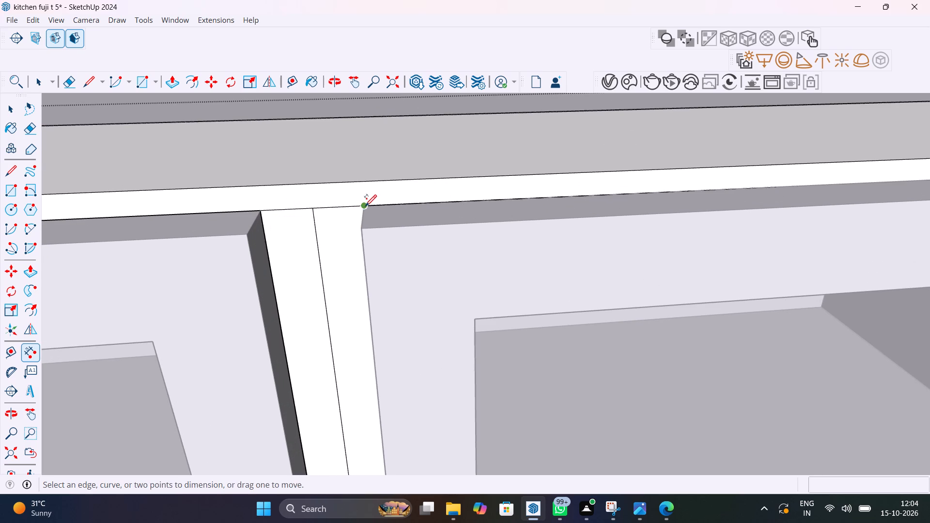
click(365, 205)
click(262, 208)
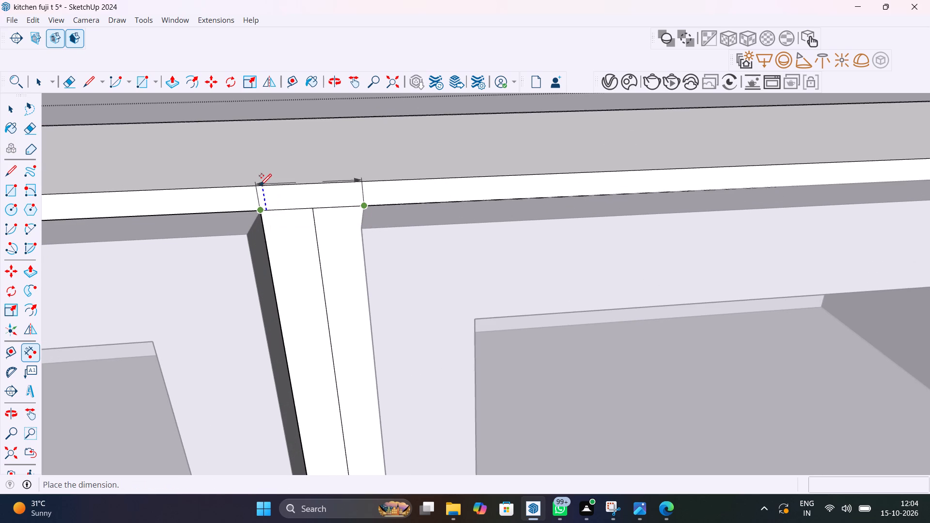
scroll(260, 185, down, 8)
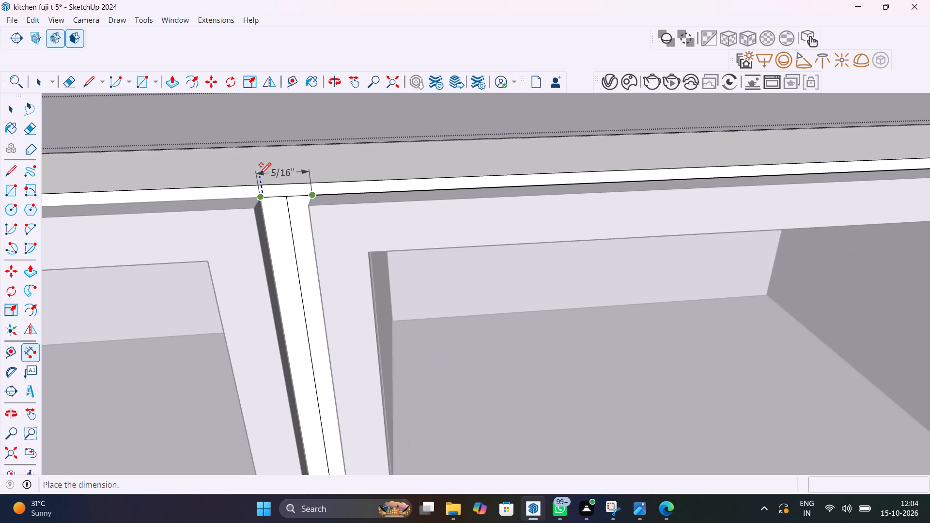
key(Escape)
Measure from the centre line of the strip between the glass doors to the strip's edge.
scroll(276, 188, down, 8)
scroll(279, 191, up, 6)
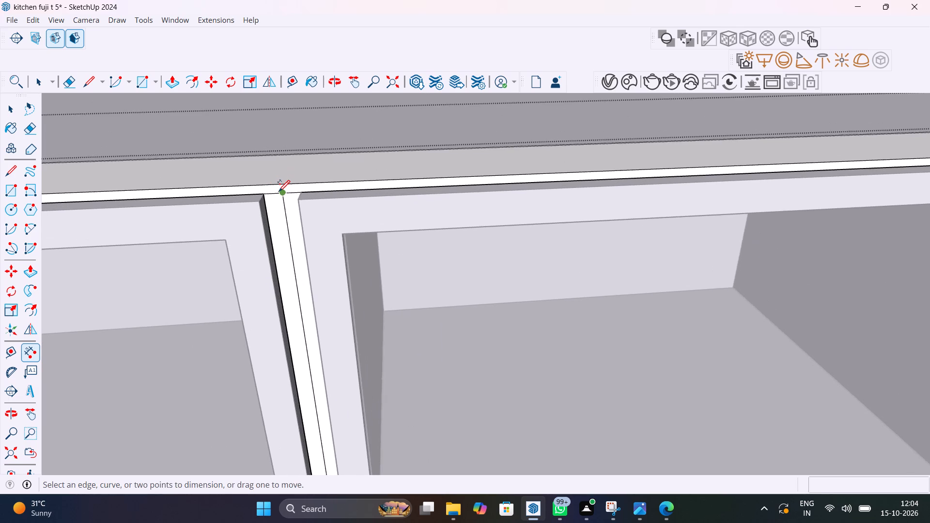
scroll(279, 191, up, 10)
click(289, 197)
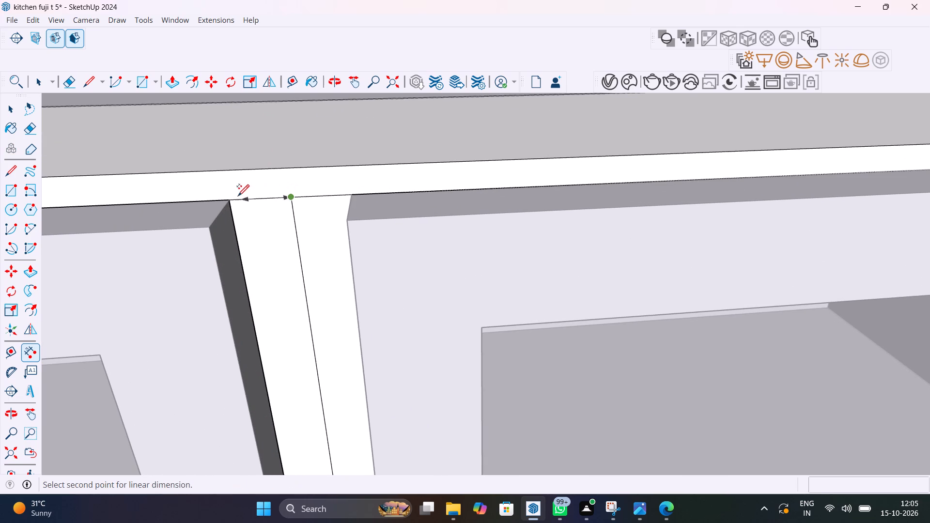
click(232, 196)
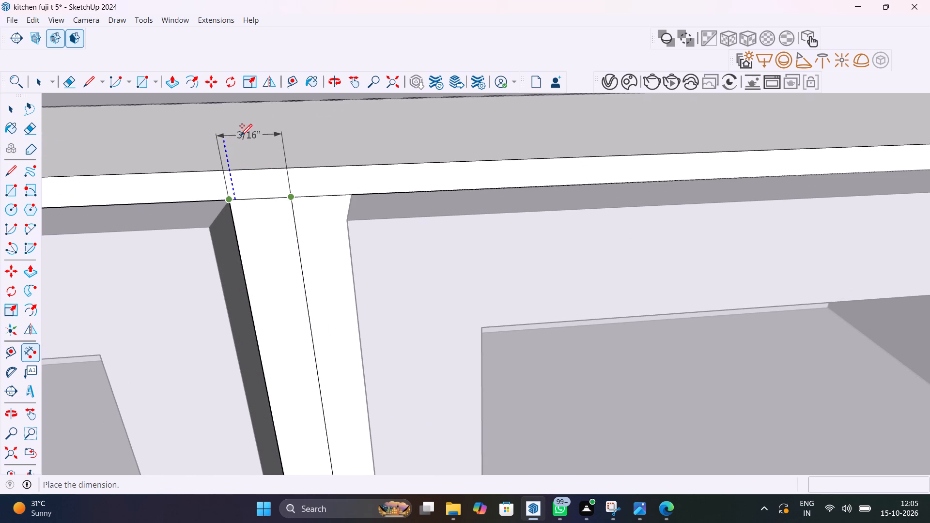
key(Escape)
scroll(264, 180, down, 4)
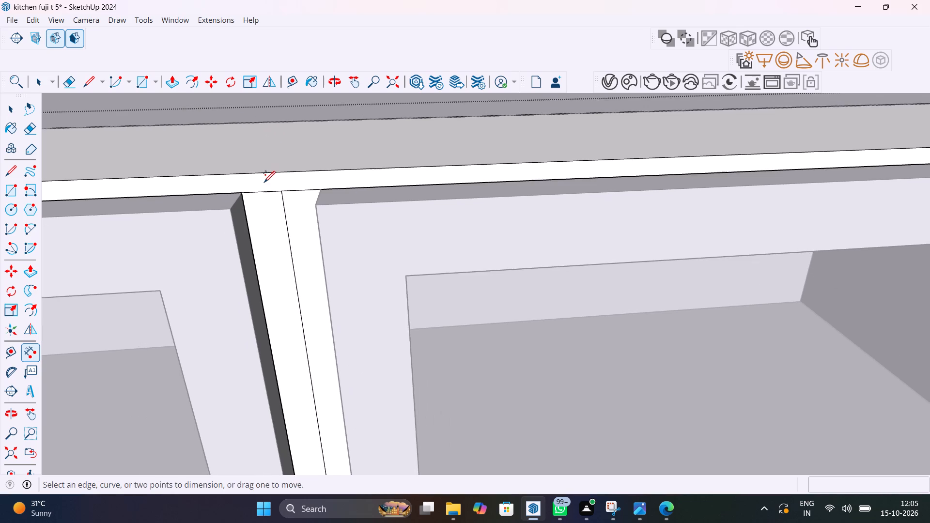
scroll(264, 182, down, 8)
key(ctrl+z)
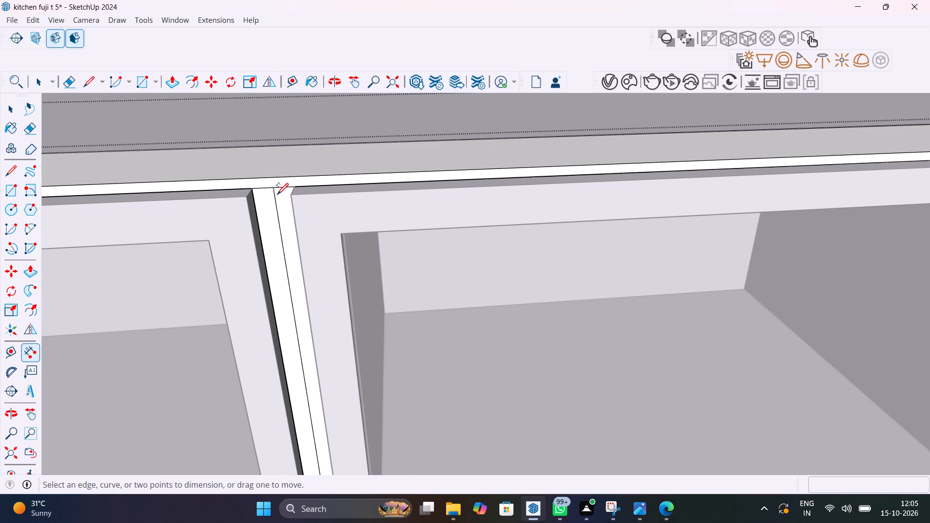
scroll(286, 198, down, 16)
Copy the middle dividing line of the 2' wall-unit panel 4 mm towards the far end.
key(space)
shift+middle_drag(656, 210, 439, 211)
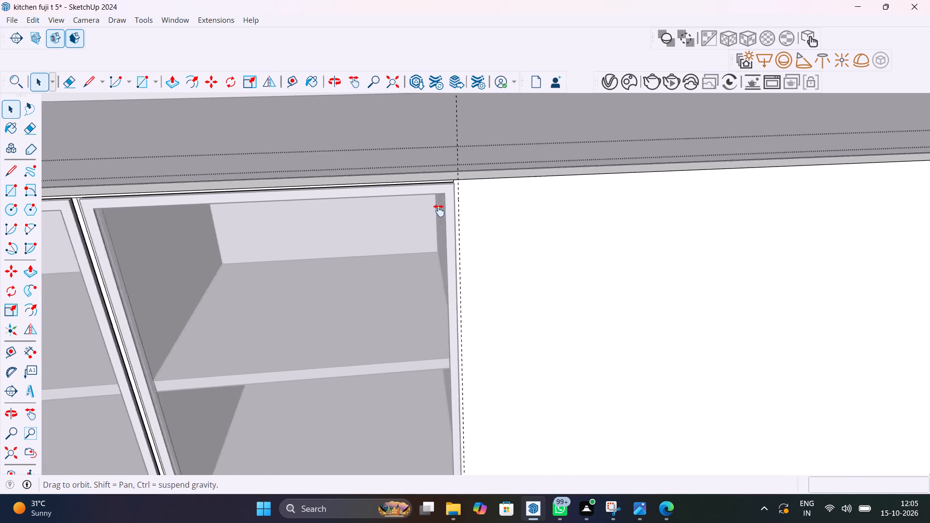
shift+middle_drag(439, 211, 127, 206)
scroll(404, 204, down, 7)
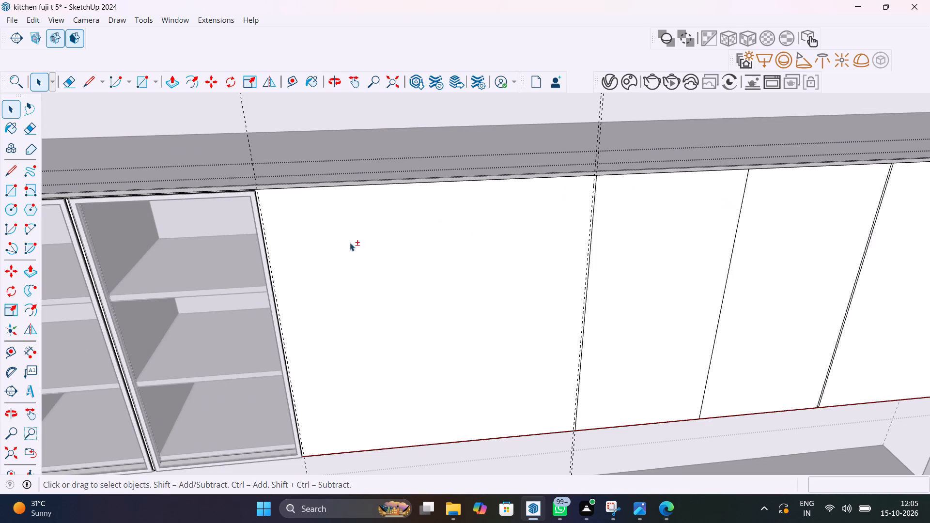
shift+middle_drag(646, 210, 302, 230)
scroll(385, 180, up, 12)
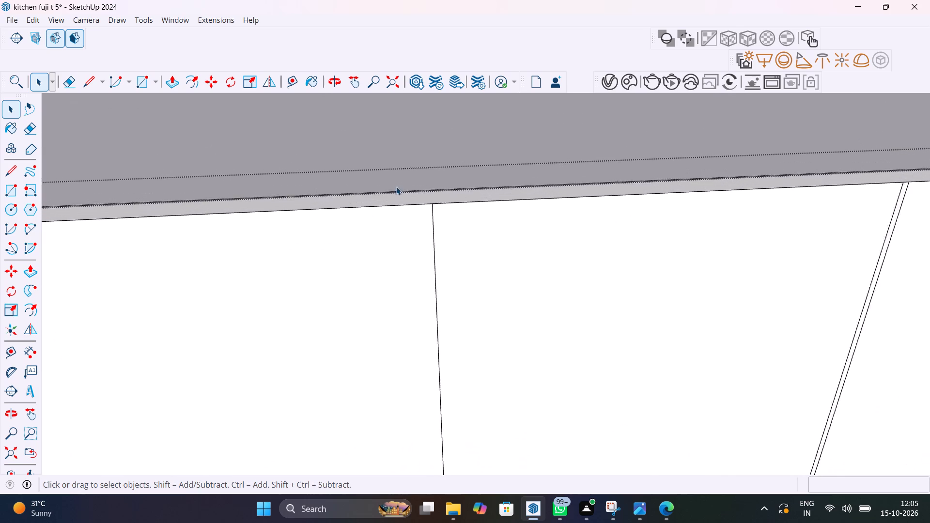
scroll(421, 209, up, 7)
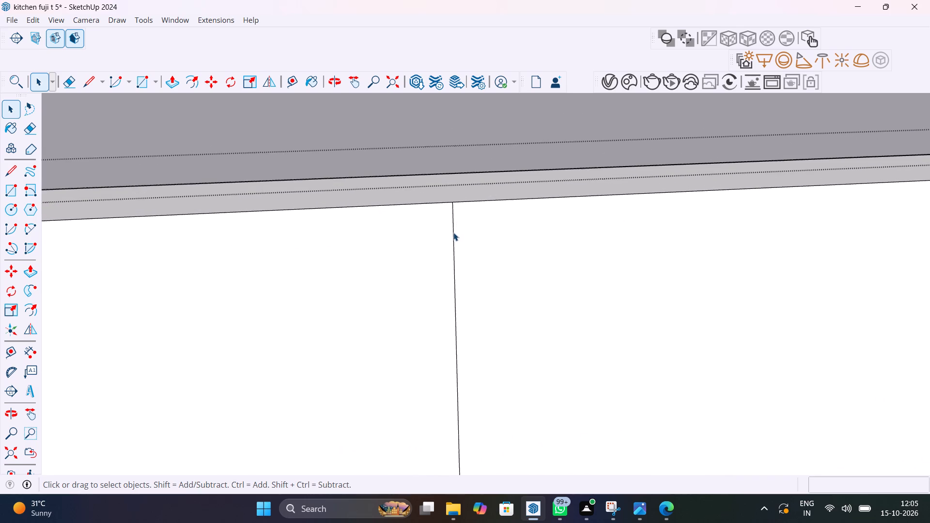
click(453, 232)
key(m)
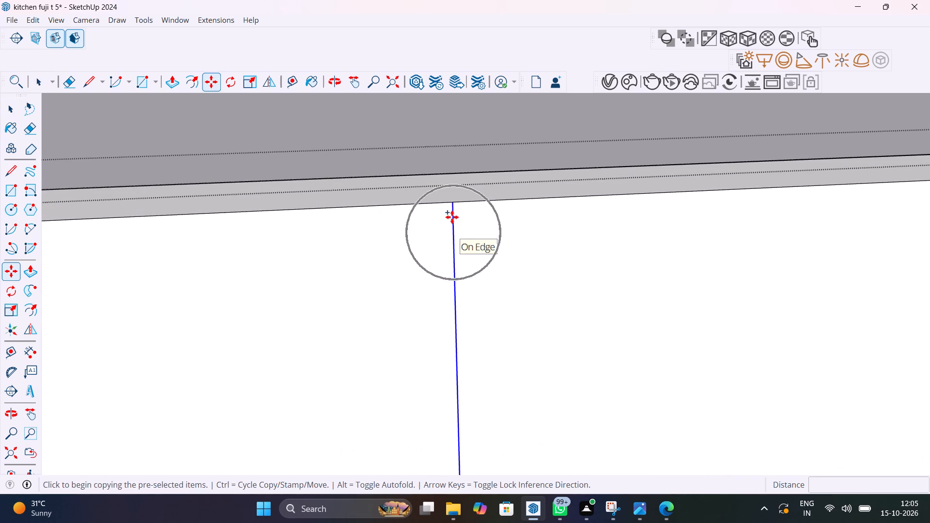
click(451, 204)
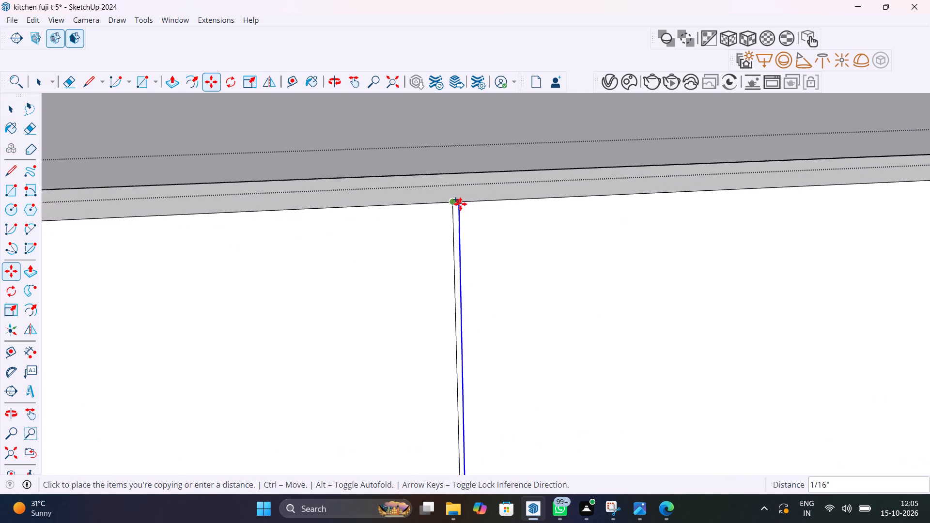
key(4)
text(mm)
key(Return)
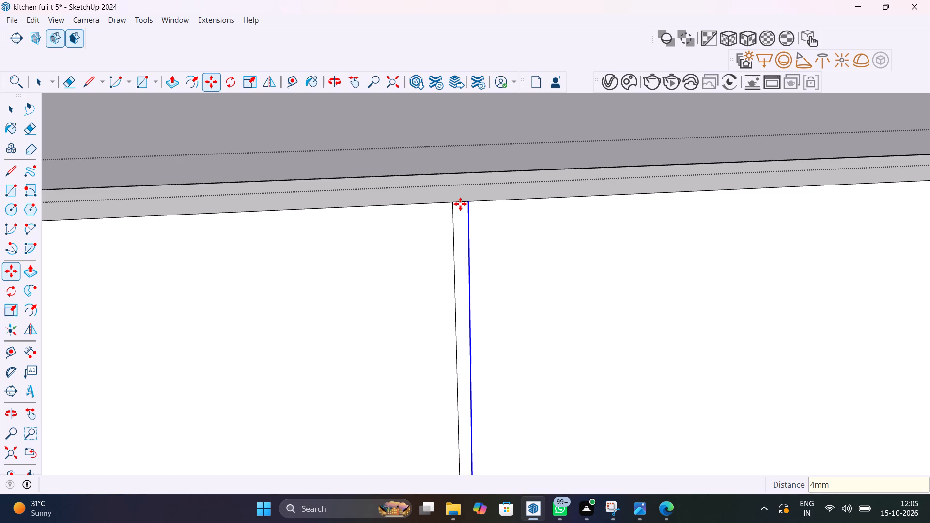
Copy the new line 8 mm back towards the glass doors, onto the other side of the middle dividing line.
click(469, 202)
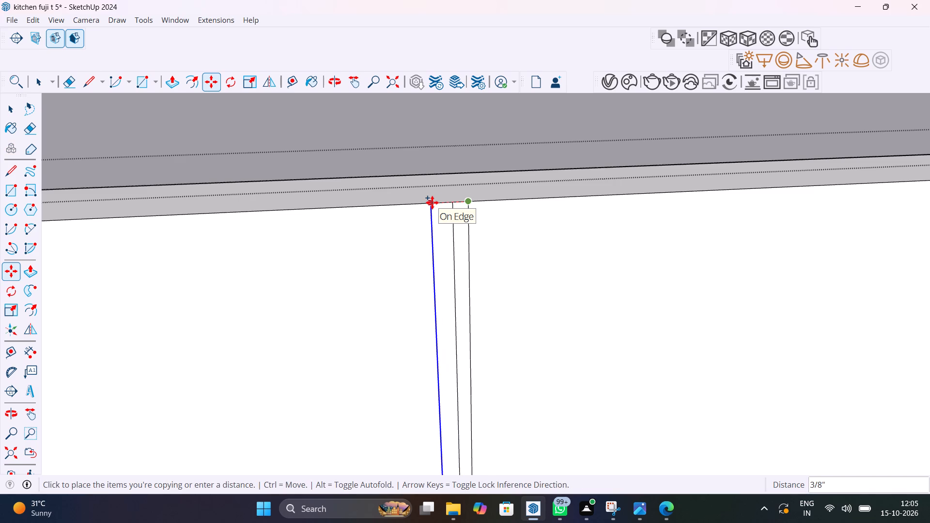
text(8mm)
key(Return)
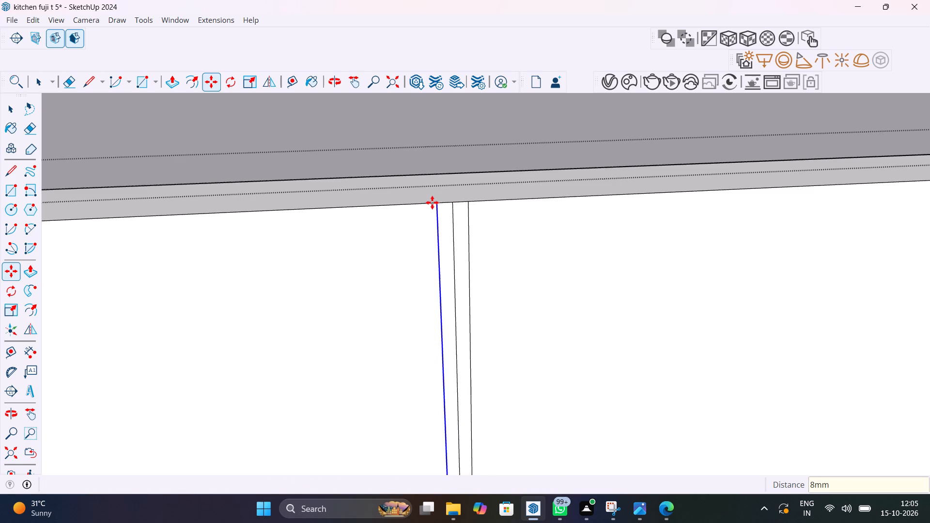
key(space)
scroll(432, 202, down, 17)
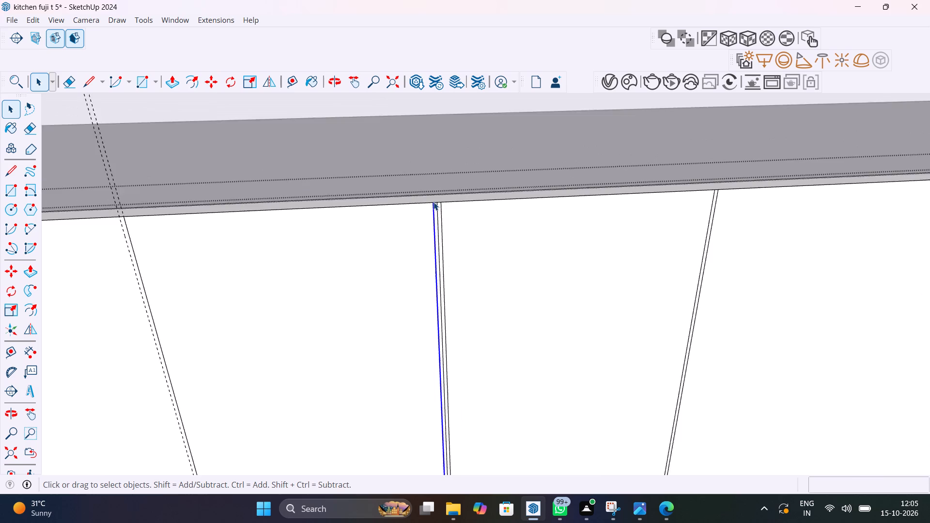
scroll(434, 202, down, 6)
Place a guide parallel to the wall-unit front's top edge, through the adjacent glass door's top corner.
shift+middle_drag(414, 261, 467, 252)
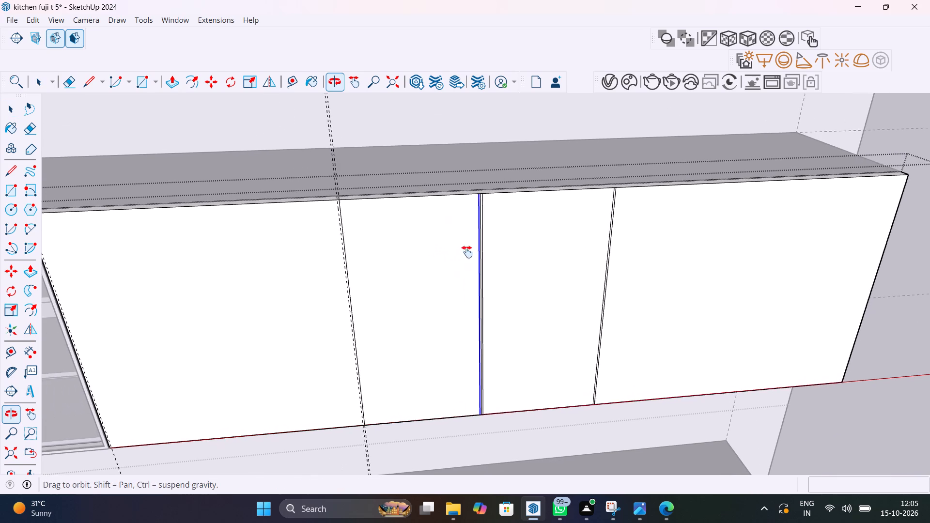
shift+middle_drag(467, 252, 747, 270)
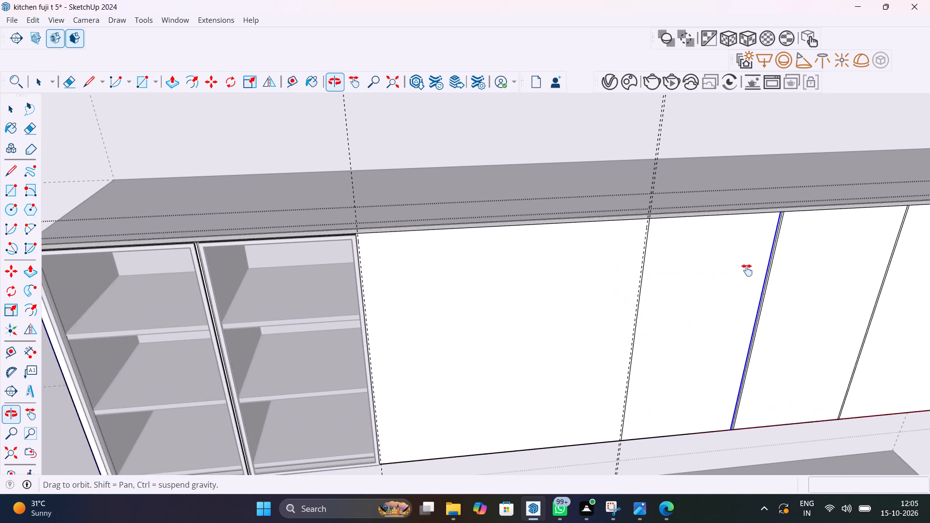
shift+middle_drag(747, 270, 692, 292)
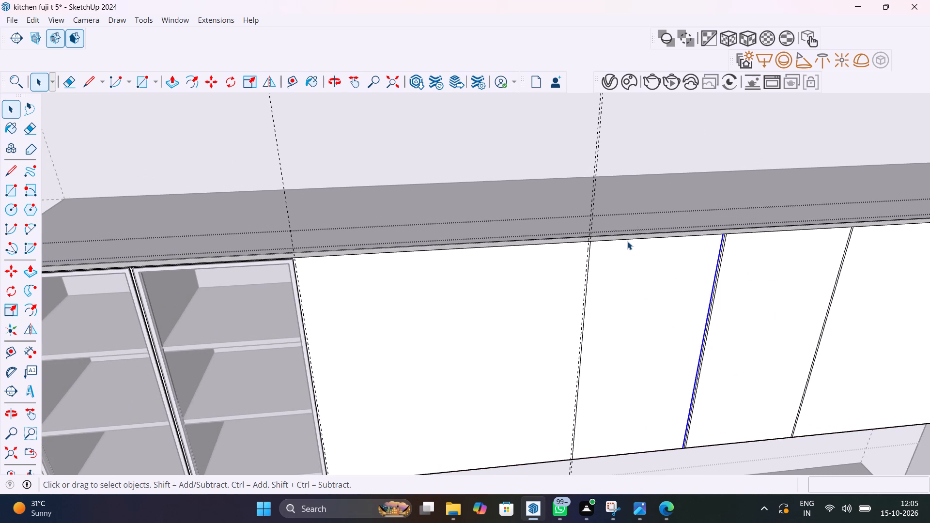
scroll(627, 241, up, 5)
scroll(627, 241, down, 1)
shift+middle_drag(272, 278, 415, 292)
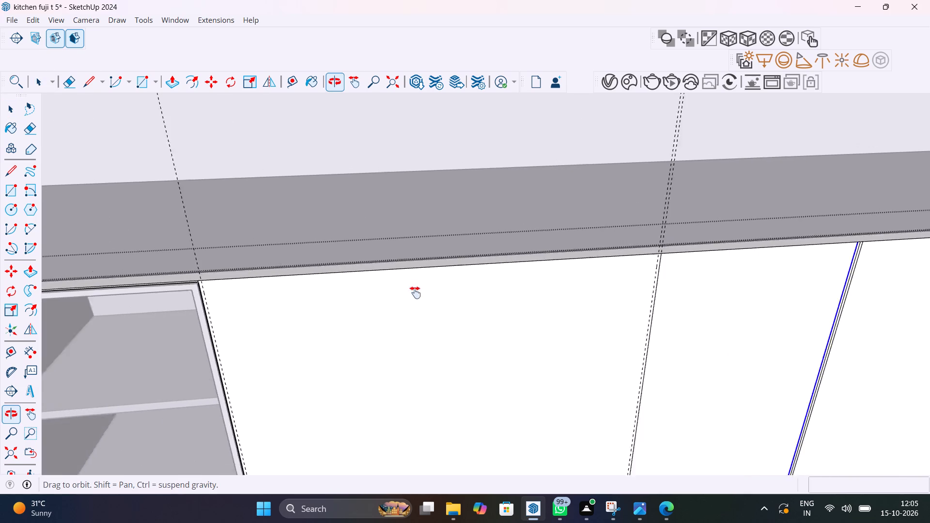
shift+middle_drag(415, 292, 630, 299)
scroll(446, 308, up, 9)
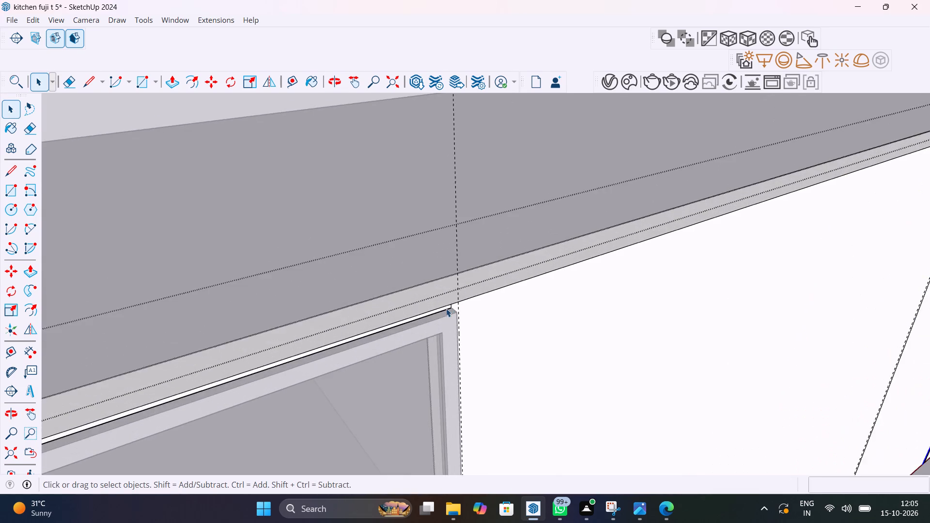
scroll(446, 308, up, 20)
scroll(446, 308, up, 2)
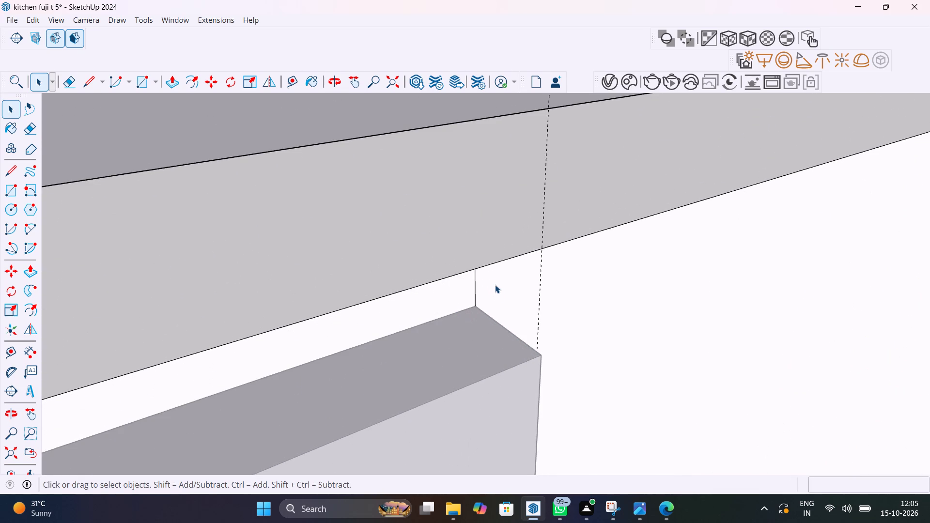
key(t)
click(502, 263)
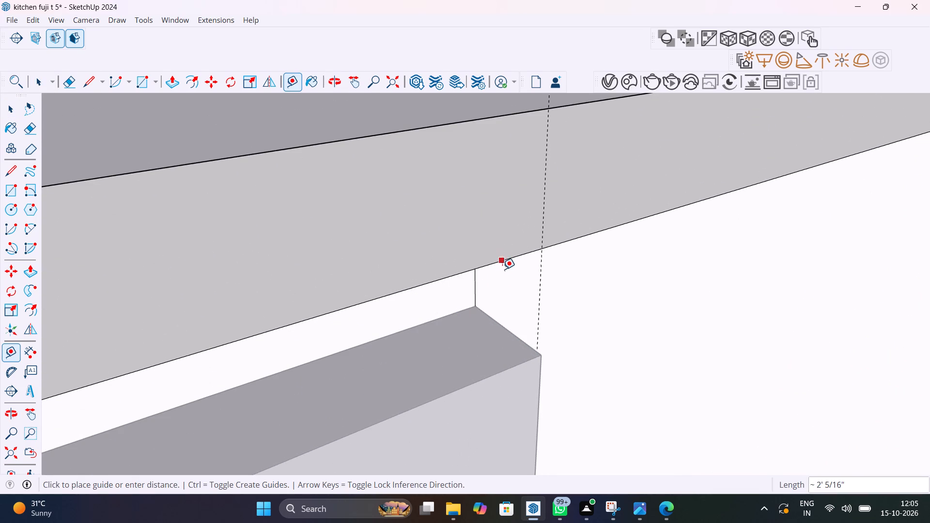
click(476, 305)
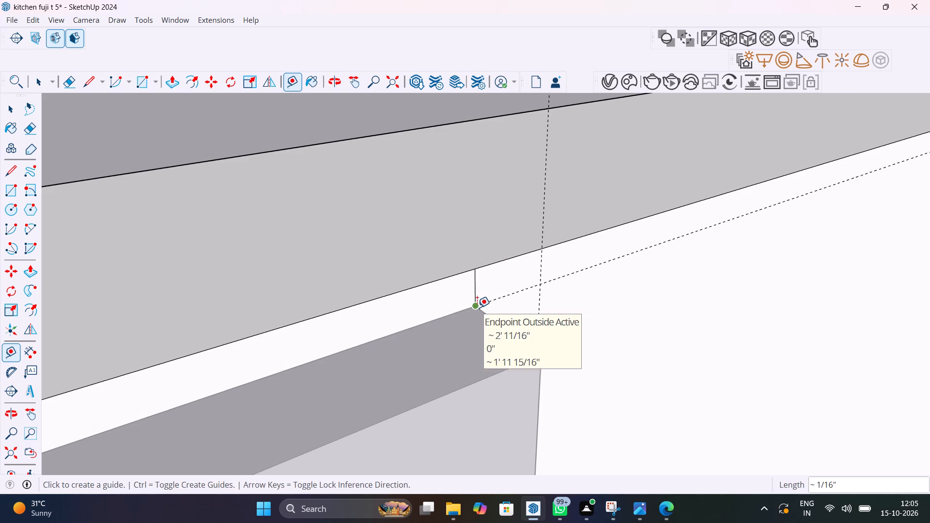
scroll(477, 308, down, 20)
scroll(477, 308, down, 3)
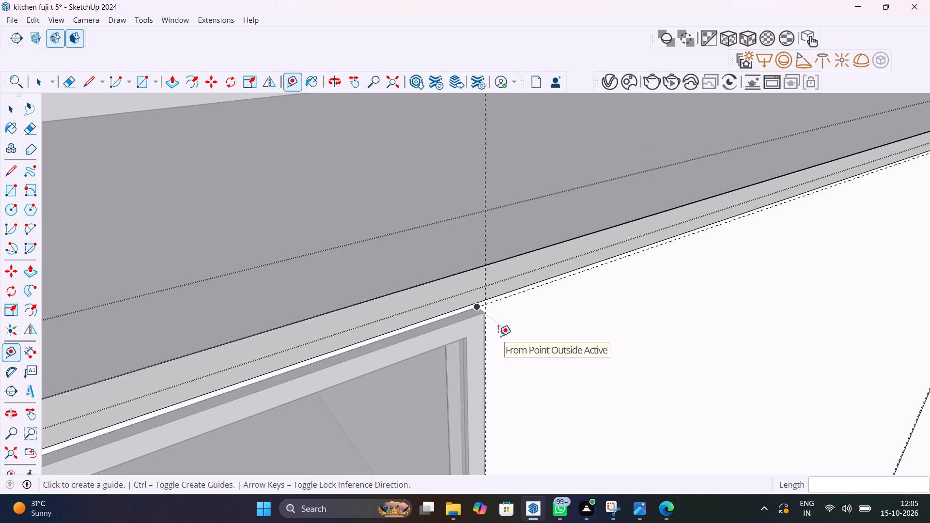
scroll(495, 317, down, 7)
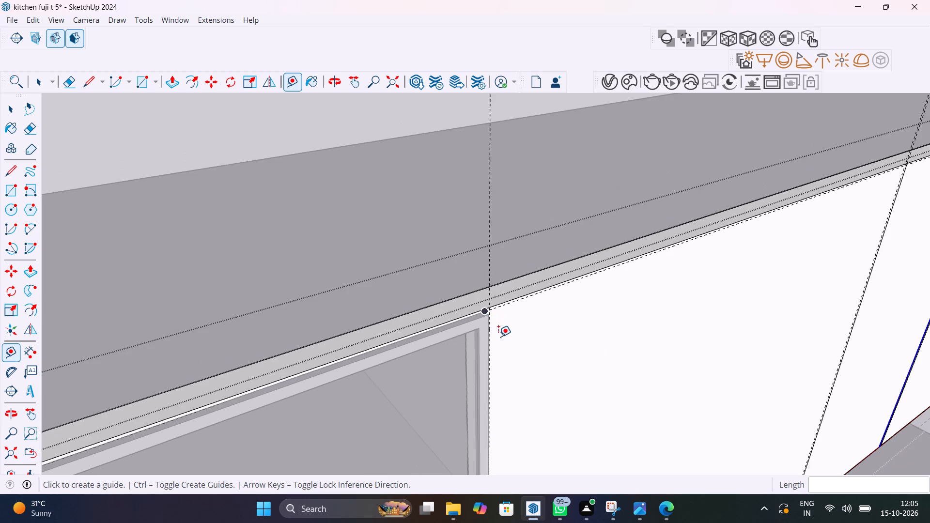
Place a guide parallel to the wall-unit front's bottom edge, through the adjacent glass door's bottom corner.
shift+middle_drag(491, 334, 350, 109)
scroll(405, 293, down, 6)
shift+middle_drag(423, 323, 389, 136)
shift+scroll(389, 136, up, 1)
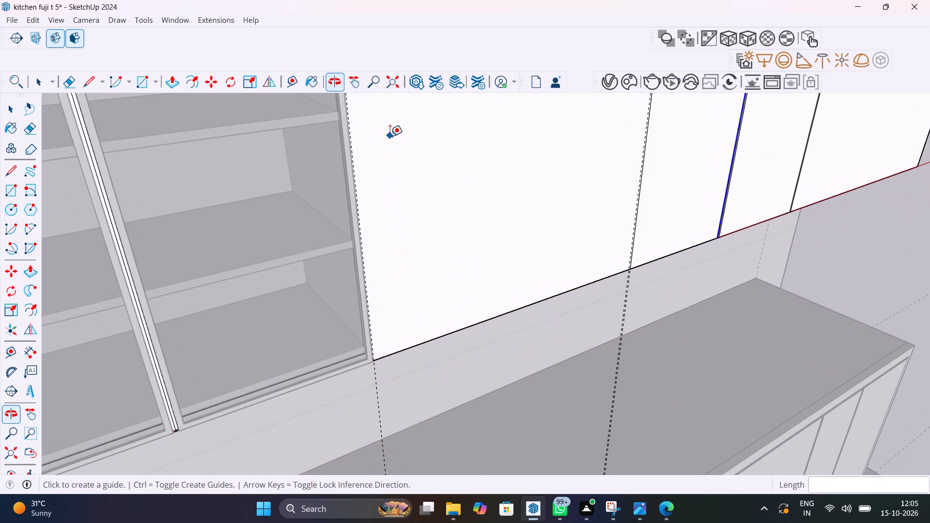
scroll(381, 348, up, 10)
middle_drag(387, 363, 411, 234)
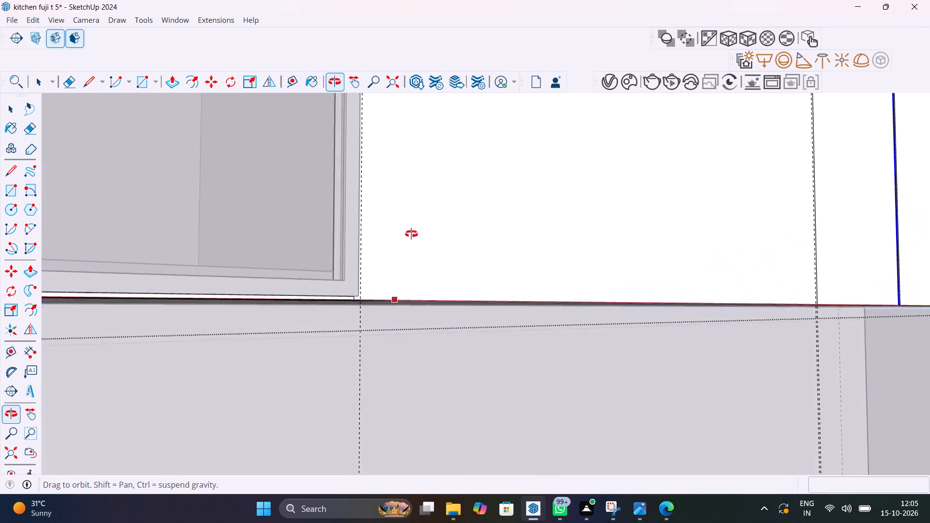
middle_drag(411, 234, 414, 226)
scroll(379, 292, up, 16)
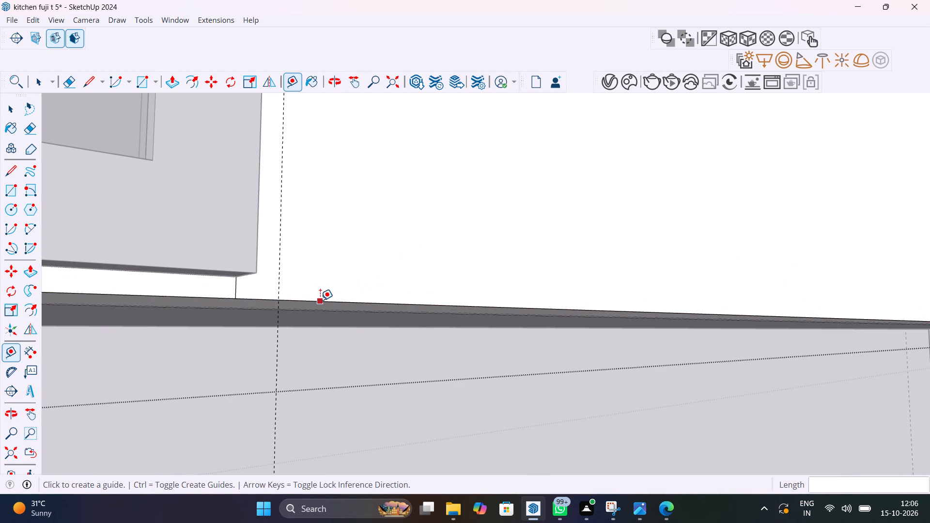
click(320, 300)
scroll(236, 277, up, 7)
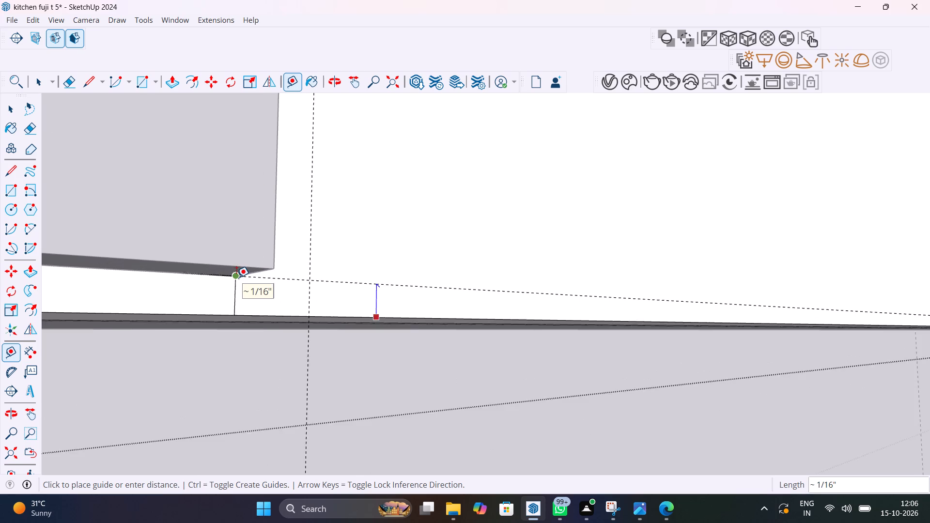
scroll(236, 277, up, 5)
click(237, 277)
scroll(257, 287, down, 17)
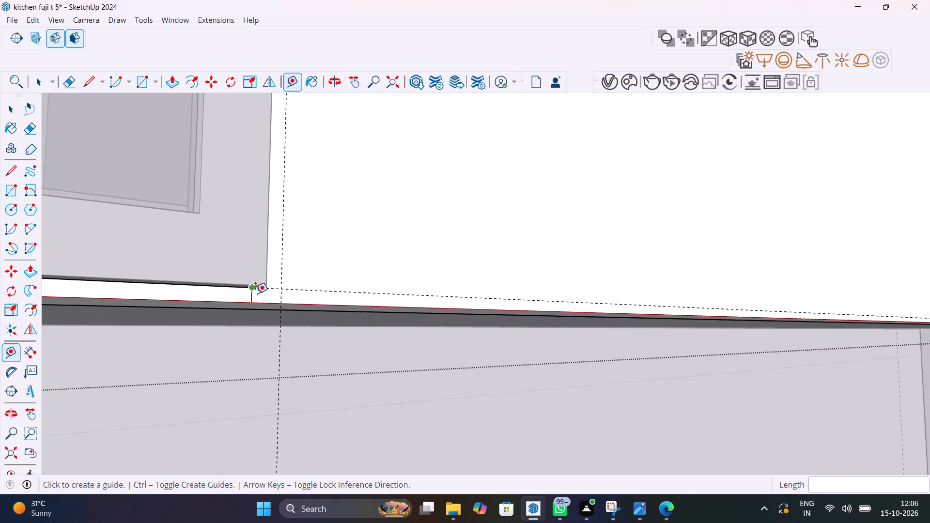
key(space)
Draw a line about 11 13/16" long on the top guide, across the 2' panel's half nearer the glass doors.
scroll(255, 293, down, 20)
scroll(255, 293, down, 10)
middle_drag(500, 268, 441, 303)
scroll(500, 268, down, 1)
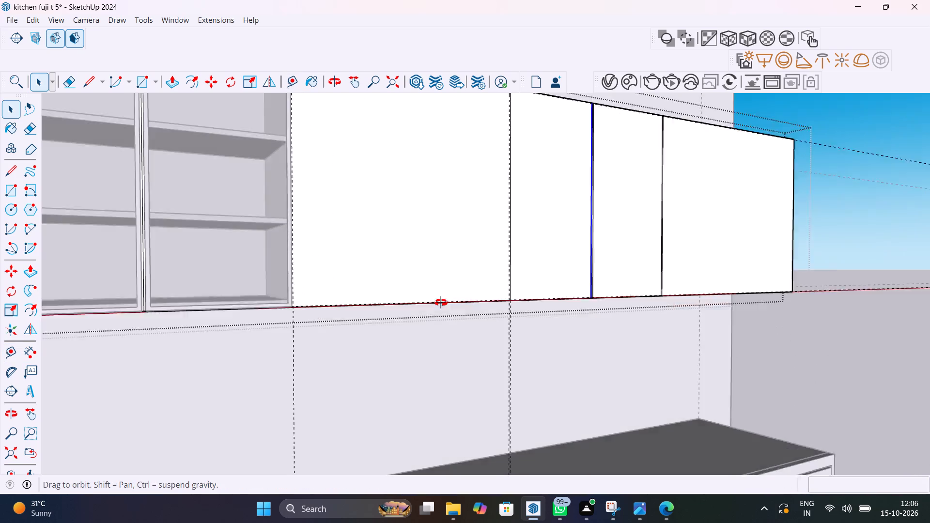
middle_drag(441, 303, 258, 452)
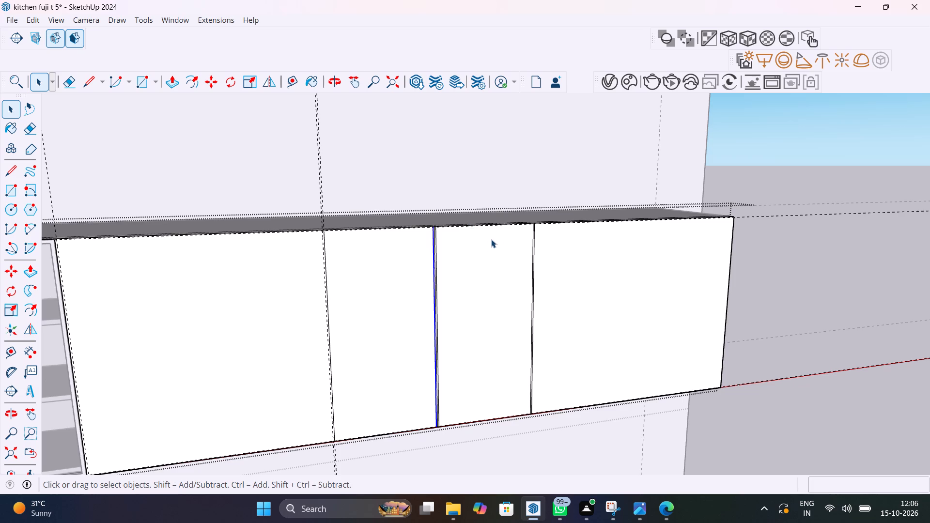
scroll(508, 222, up, 8)
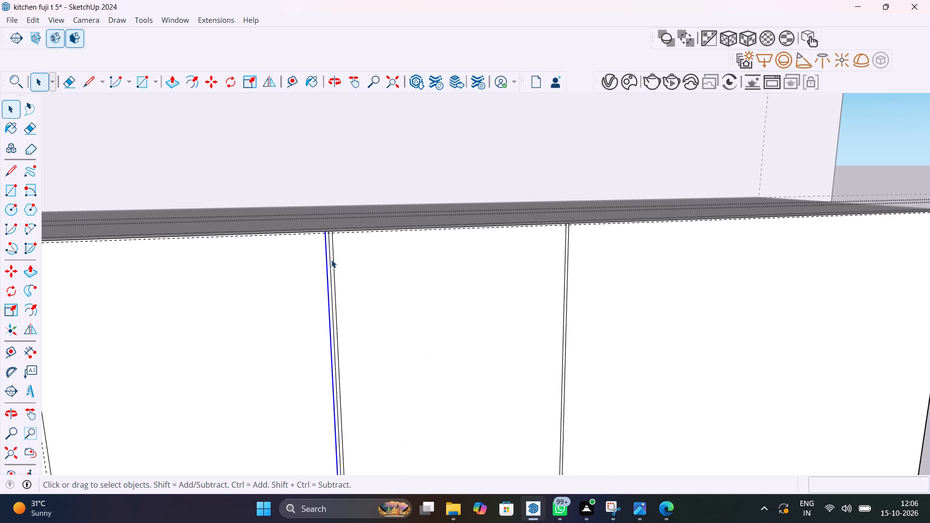
middle_drag(331, 260, 566, 268)
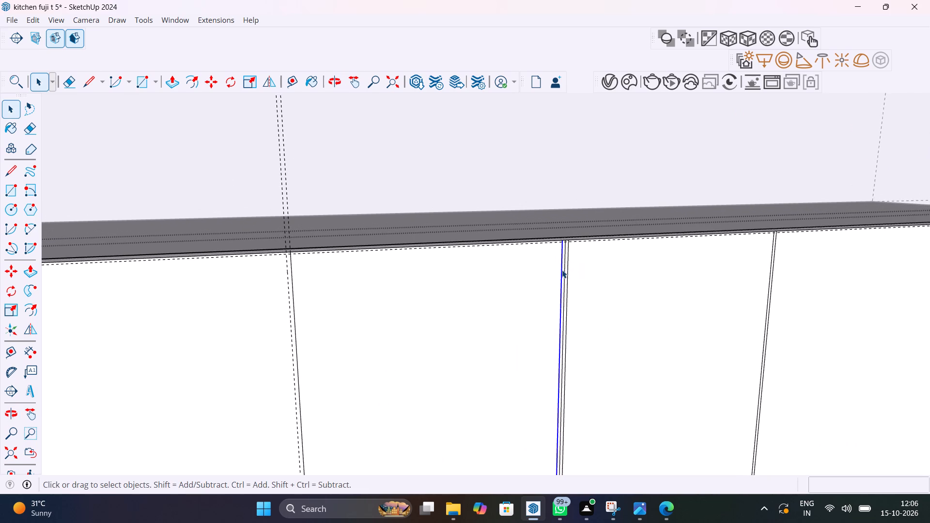
scroll(556, 242, up, 17)
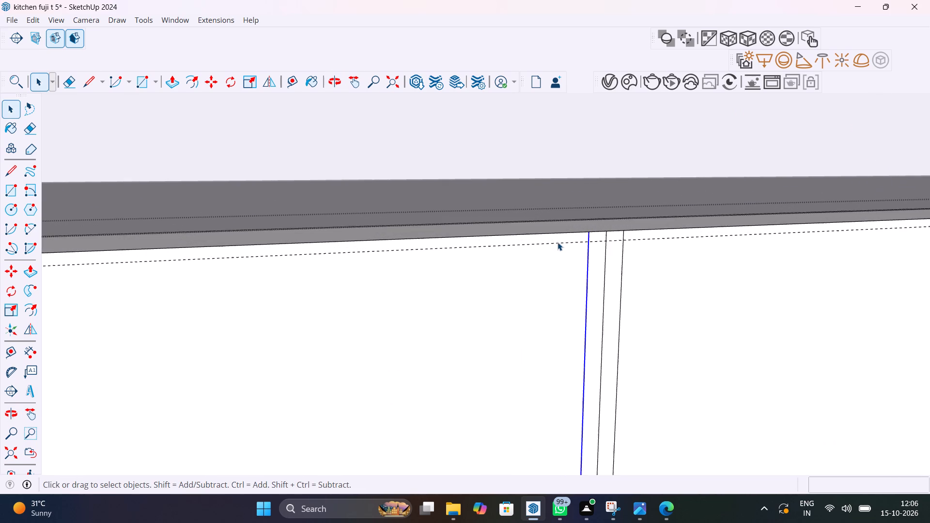
key(l)
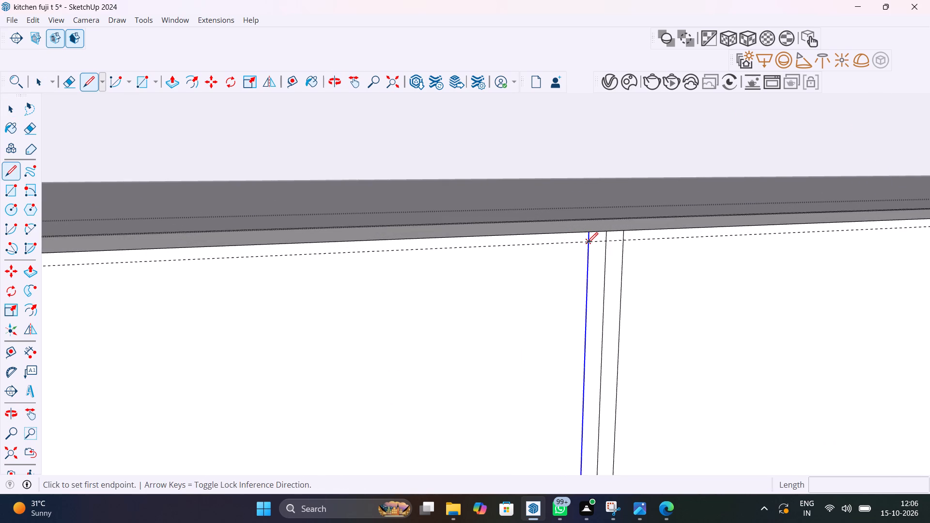
click(587, 243)
scroll(555, 242, down, 14)
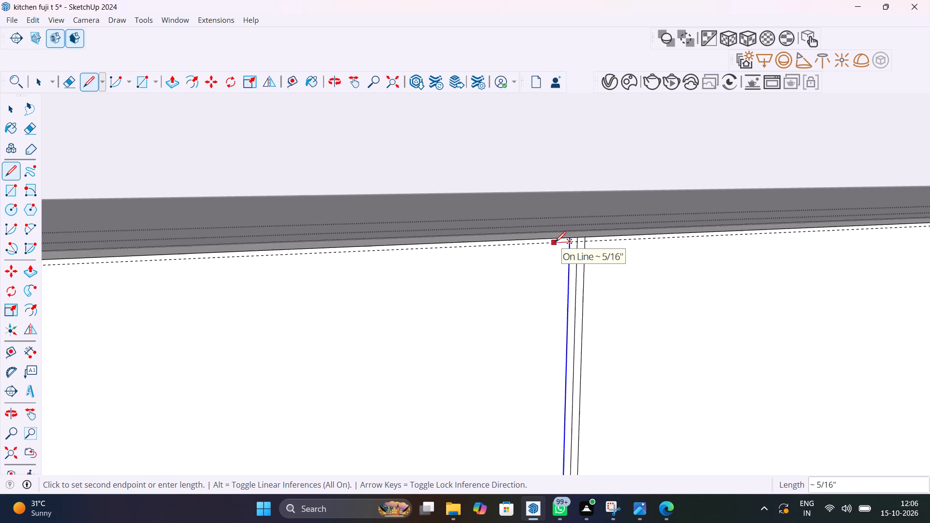
scroll(555, 242, down, 5)
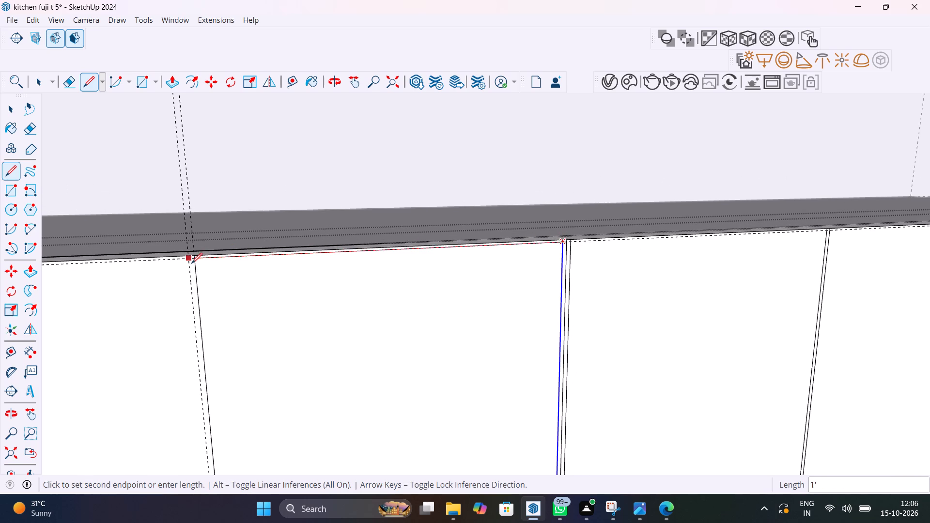
scroll(196, 260, up, 14)
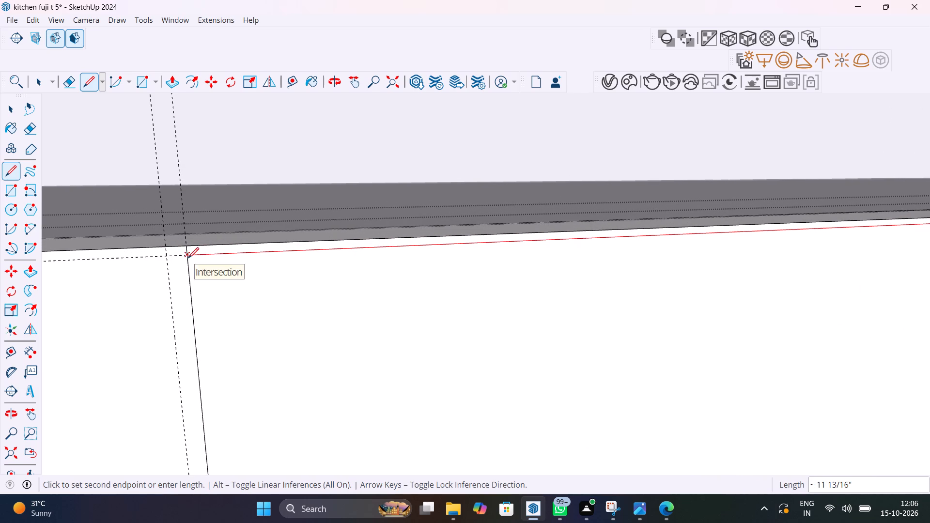
click(188, 258)
Draw a line about 11 13/16" long on the top guide, across the 2' panel's far half up to its end line.
scroll(230, 279, down, 20)
scroll(230, 279, down, 2)
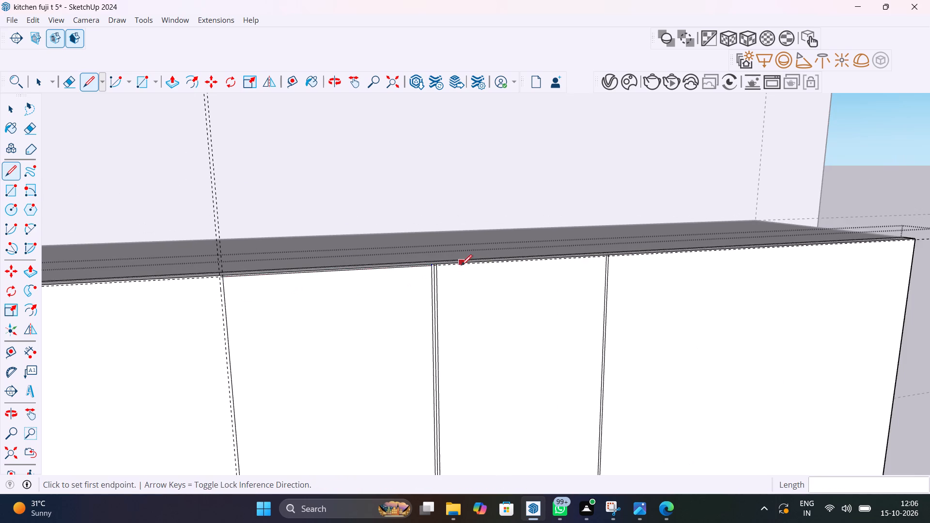
scroll(459, 265, up, 19)
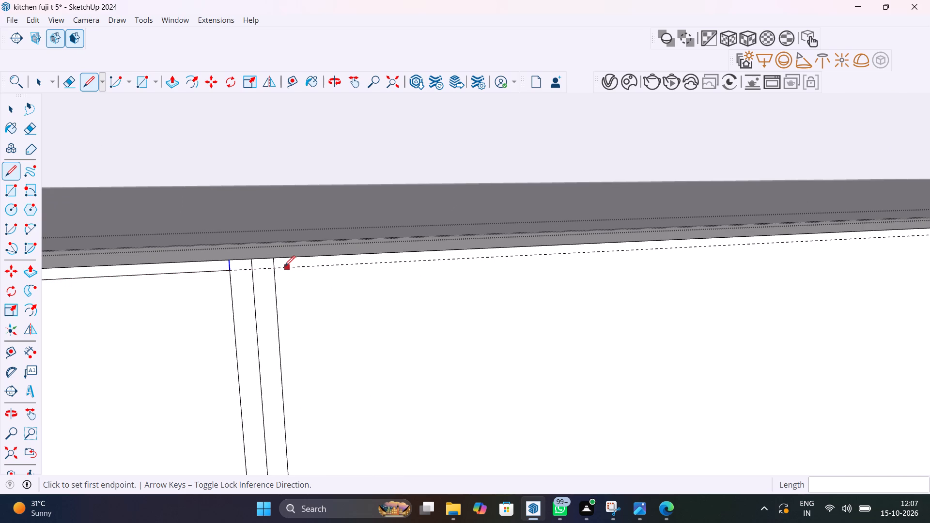
click(277, 267)
scroll(400, 274, down, 20)
scroll(400, 274, down, 2)
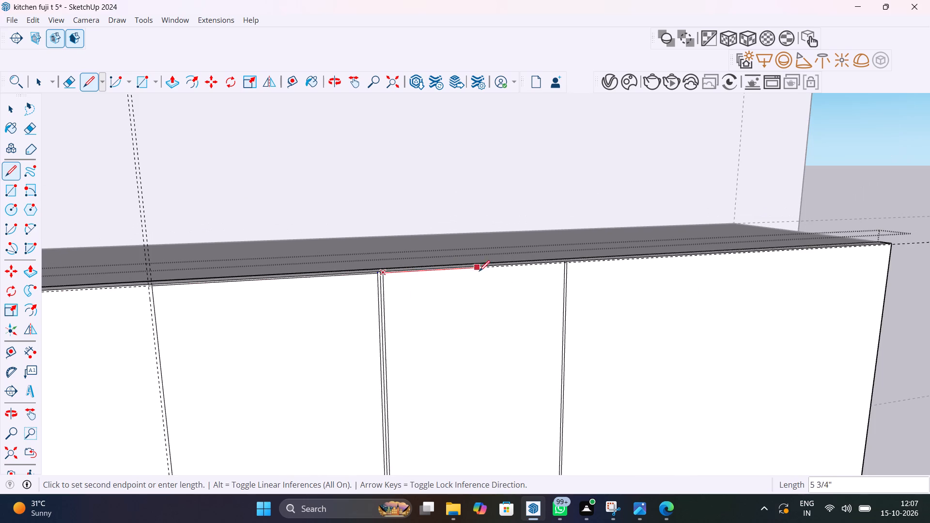
scroll(563, 267, up, 20)
scroll(563, 267, up, 2)
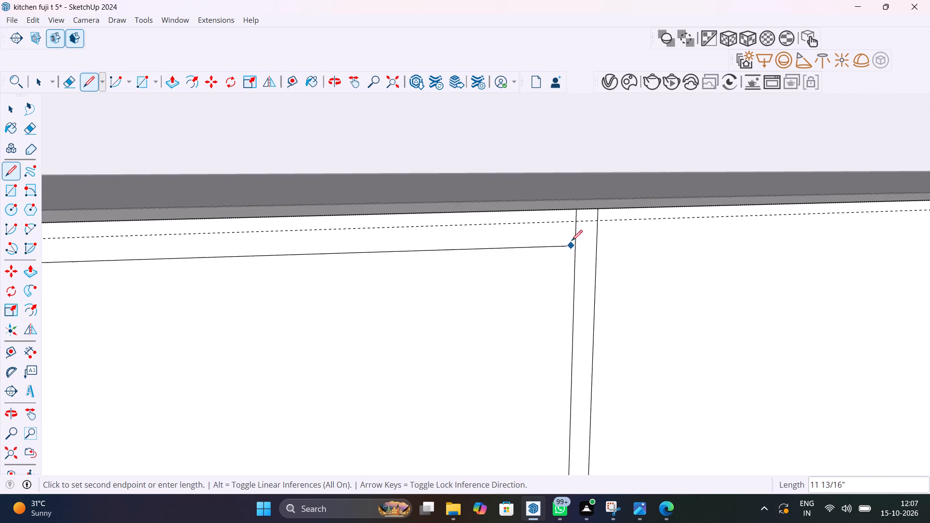
click(578, 225)
Draw a line about 11 13/16" long on the bottom guide, across the 2' panel's half nearer the glass doors.
scroll(573, 288, down, 20)
scroll(573, 288, down, 3)
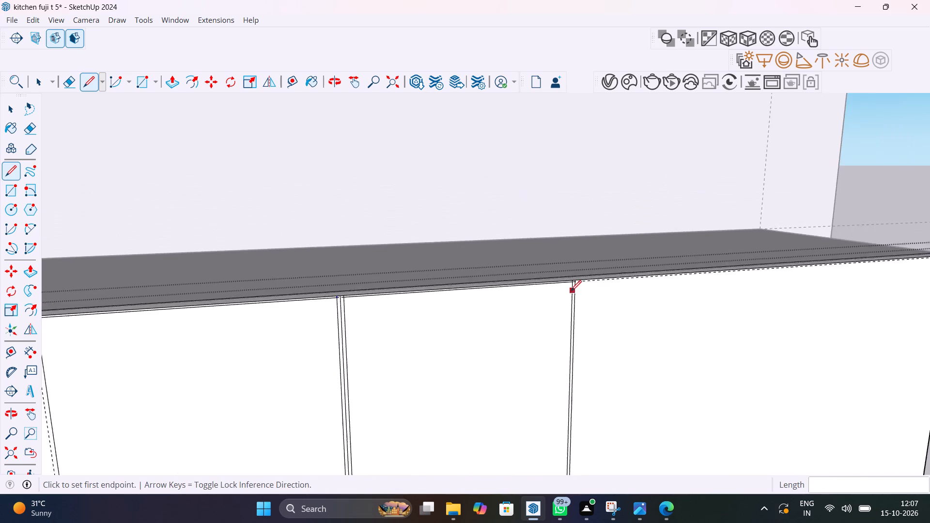
scroll(571, 291, down, 19)
scroll(537, 379, up, 17)
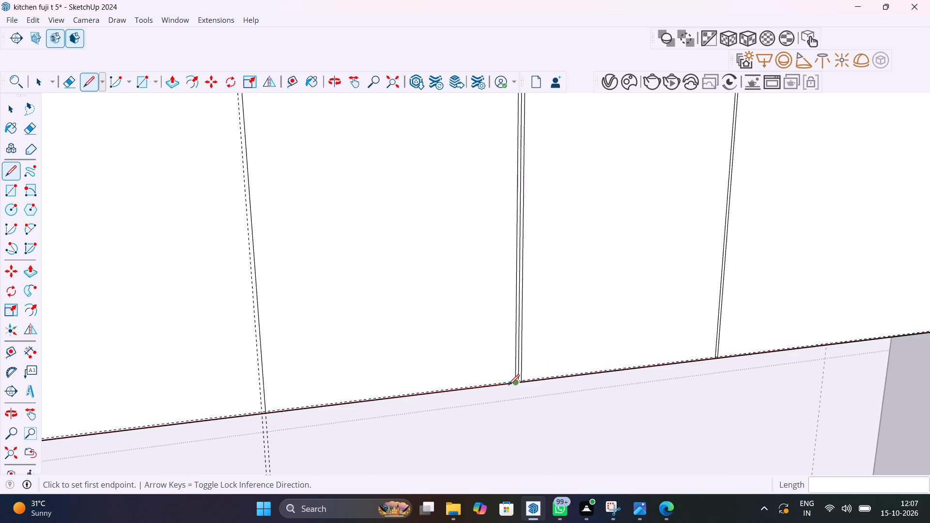
scroll(509, 385, up, 11)
scroll(509, 385, down, 7)
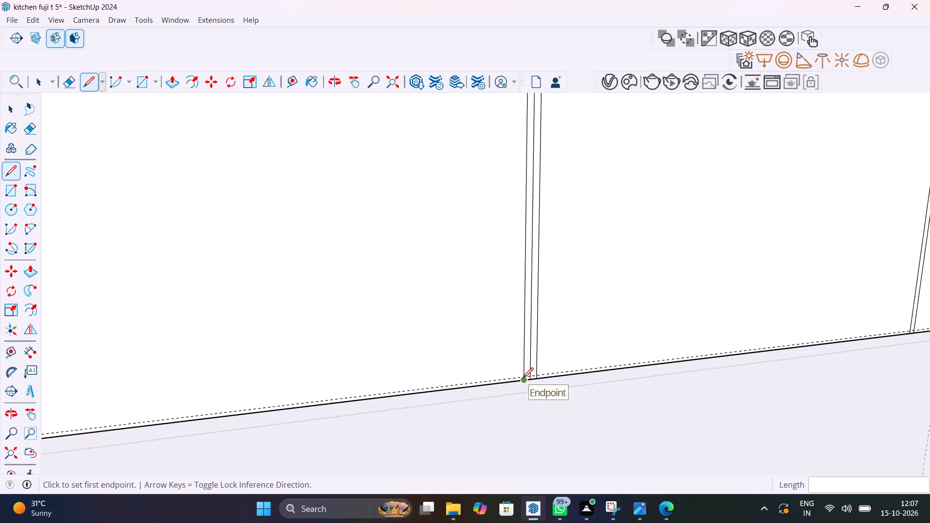
scroll(523, 376, up, 10)
click(526, 379)
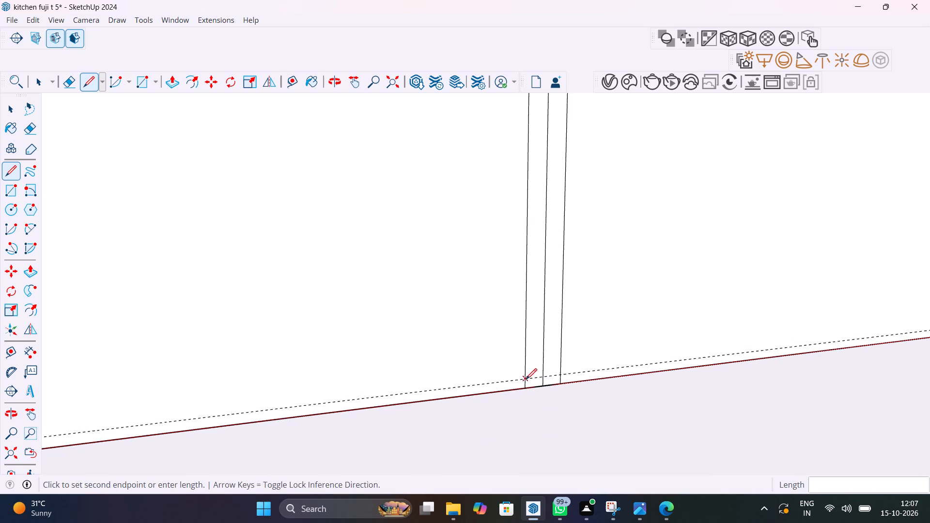
scroll(469, 380, down, 20)
scroll(469, 380, down, 7)
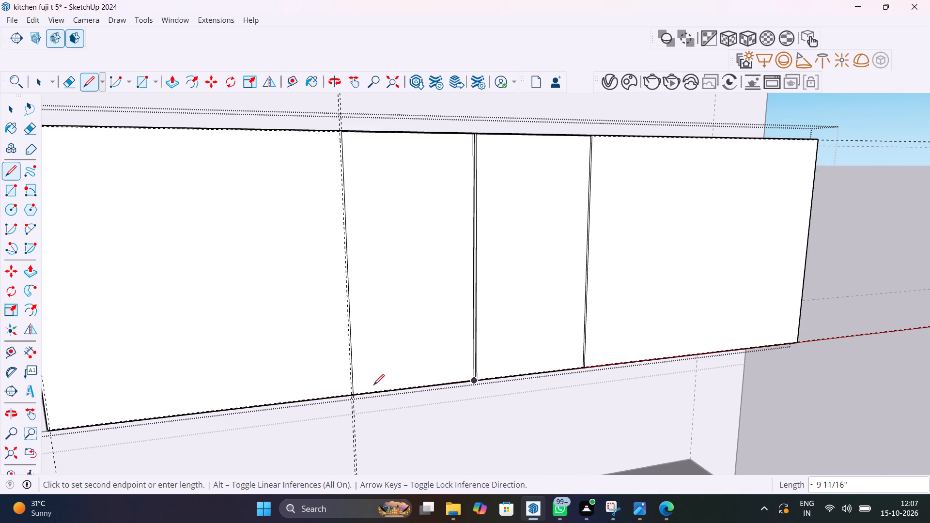
scroll(361, 391, up, 12)
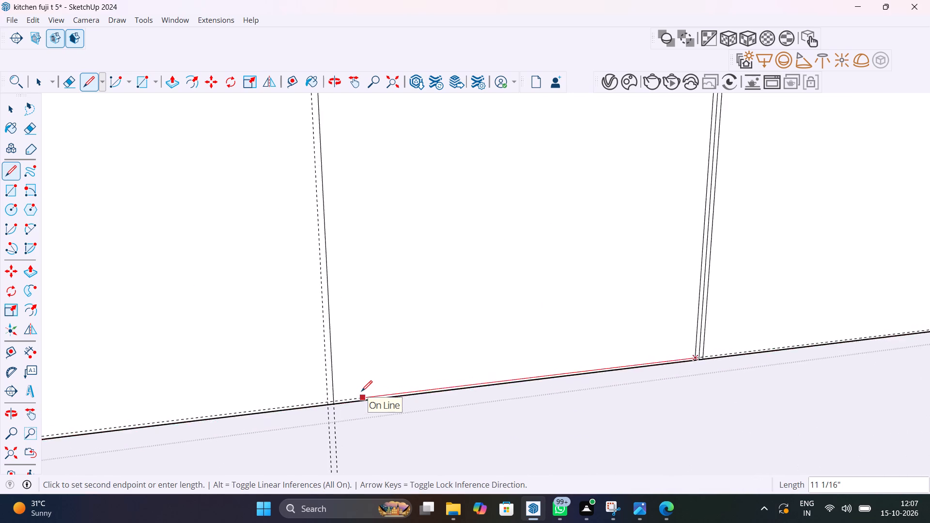
scroll(361, 391, up, 12)
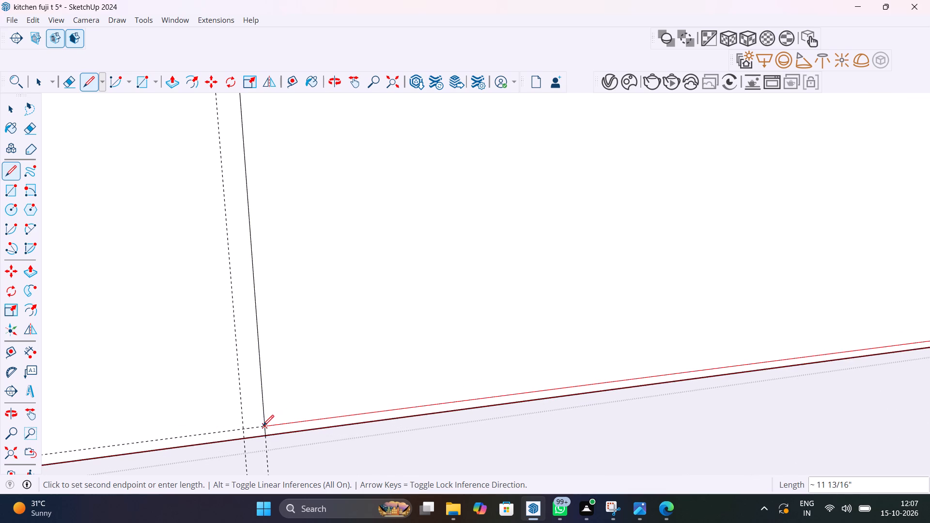
click(264, 426)
Draw a line about 11 13/16" long on the bottom guide, across the 2' panel's far half up to its end line.
scroll(269, 426, down, 20)
scroll(269, 426, down, 5)
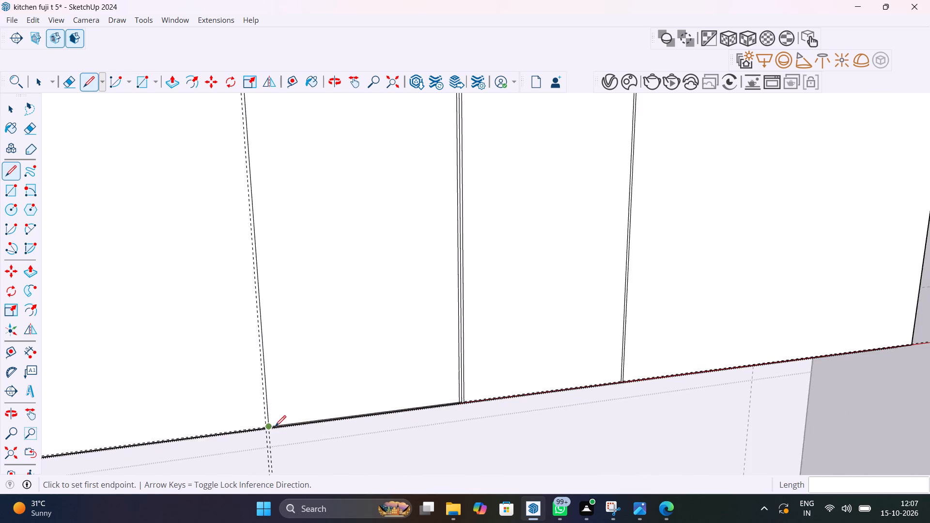
scroll(275, 426, down, 7)
scroll(390, 415, up, 16)
scroll(326, 409, down, 6)
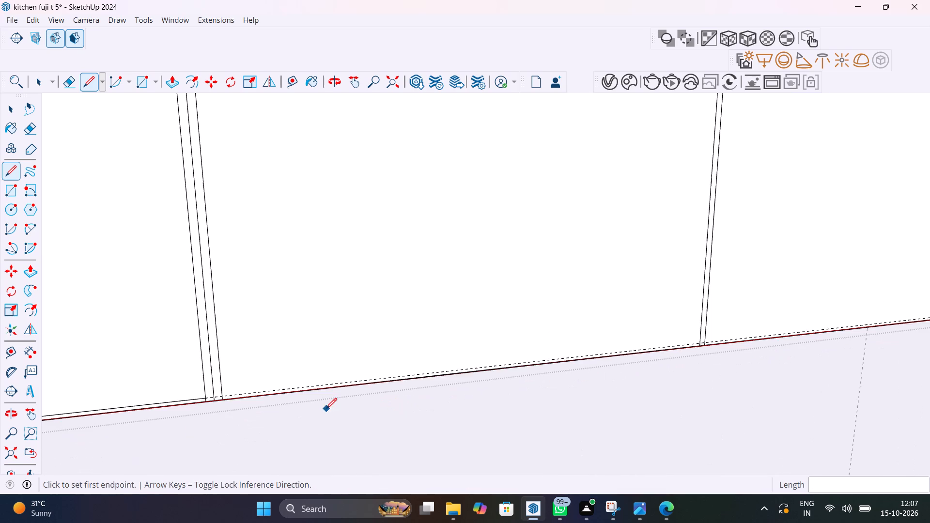
scroll(248, 400, up, 3)
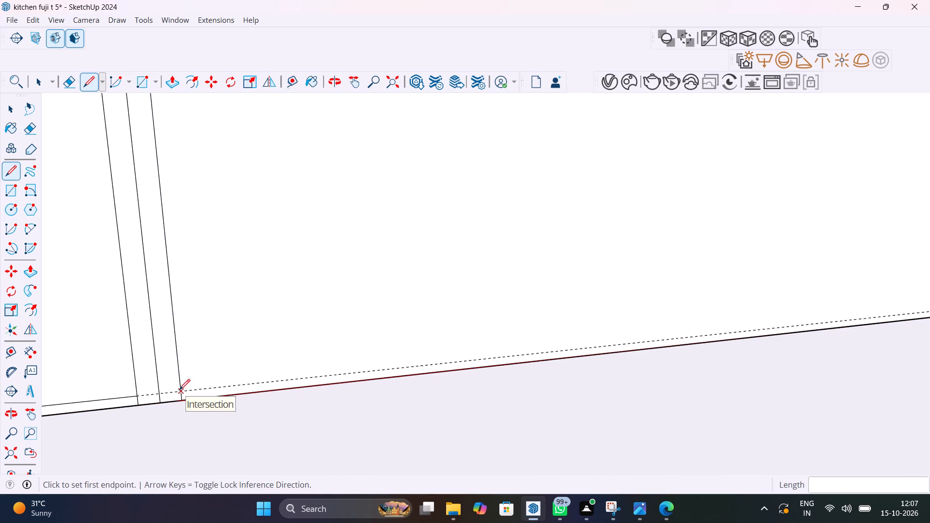
click(181, 391)
scroll(230, 389, down, 20)
scroll(230, 389, down, 1)
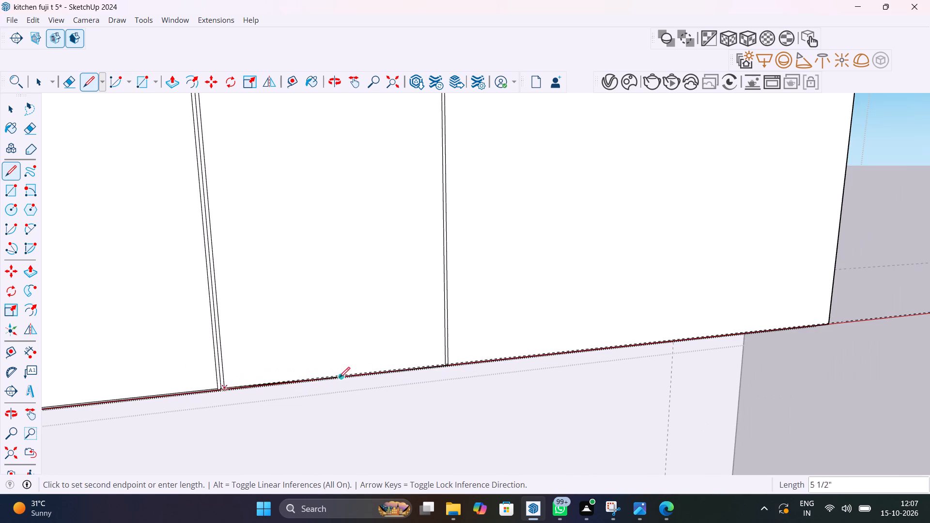
scroll(446, 366, up, 20)
scroll(446, 366, up, 1)
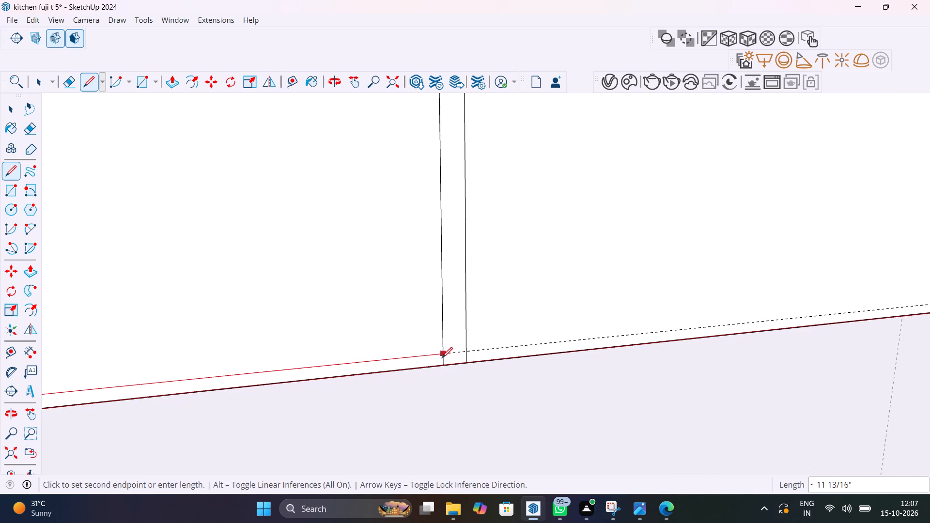
click(442, 356)
scroll(459, 364, down, 15)
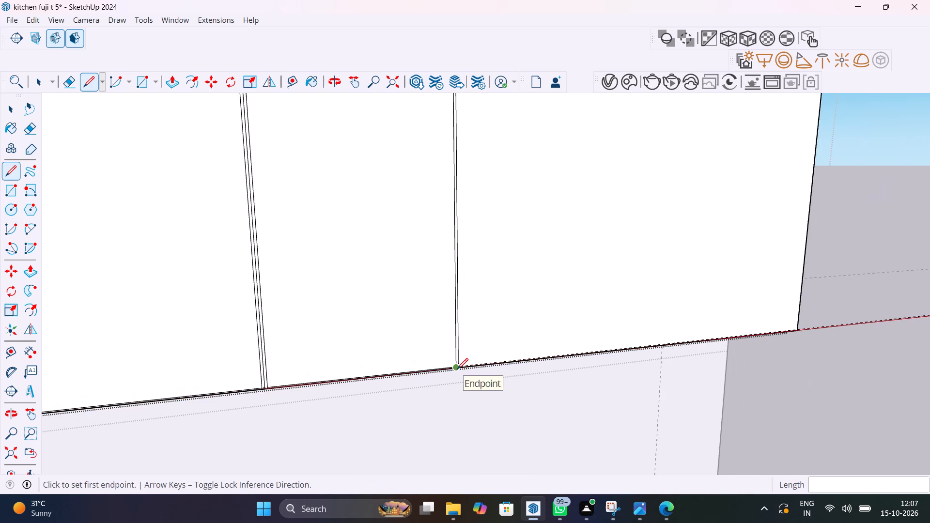
key(space)
Push the 2' panel's half nearer the glass doors inward about 1 13/16" with Push/Pull.
scroll(414, 367, down, 8)
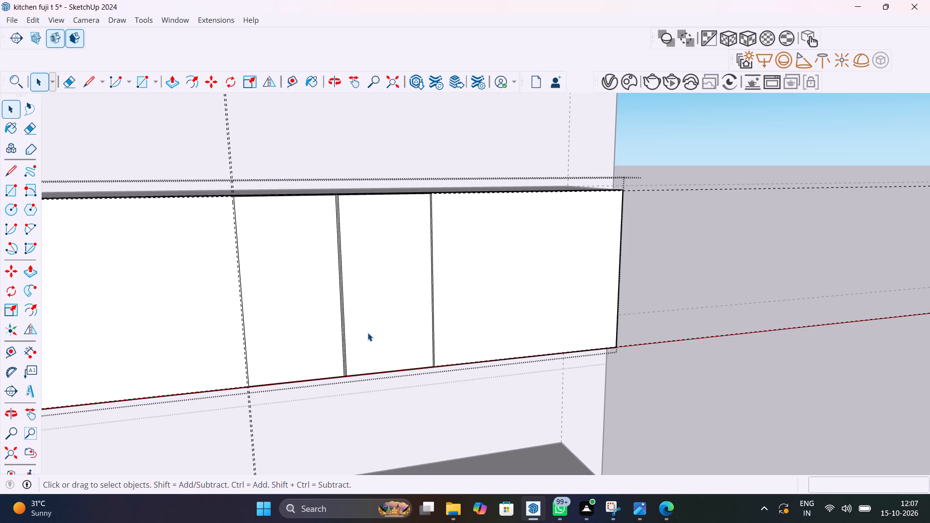
middle_drag(274, 258, 330, 303)
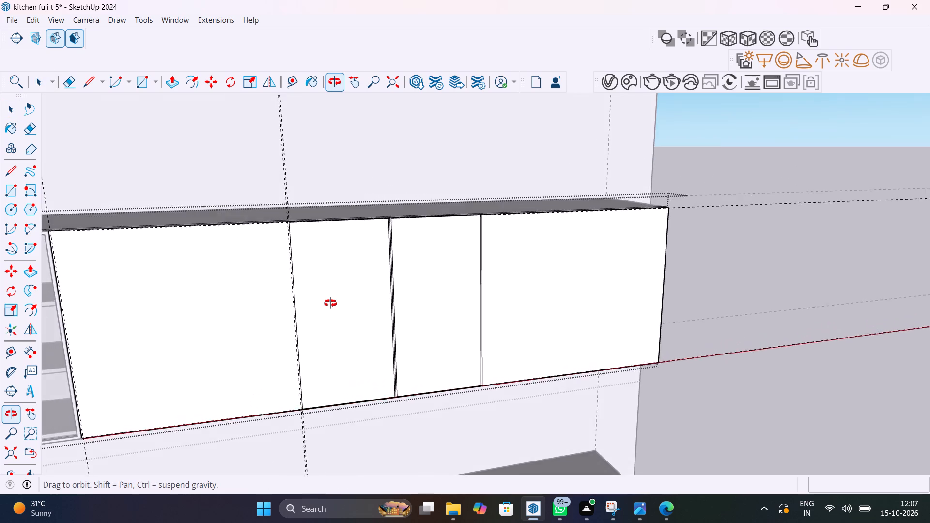
middle_drag(330, 303, 330, 309)
click(327, 301)
scroll(332, 298, up, 9)
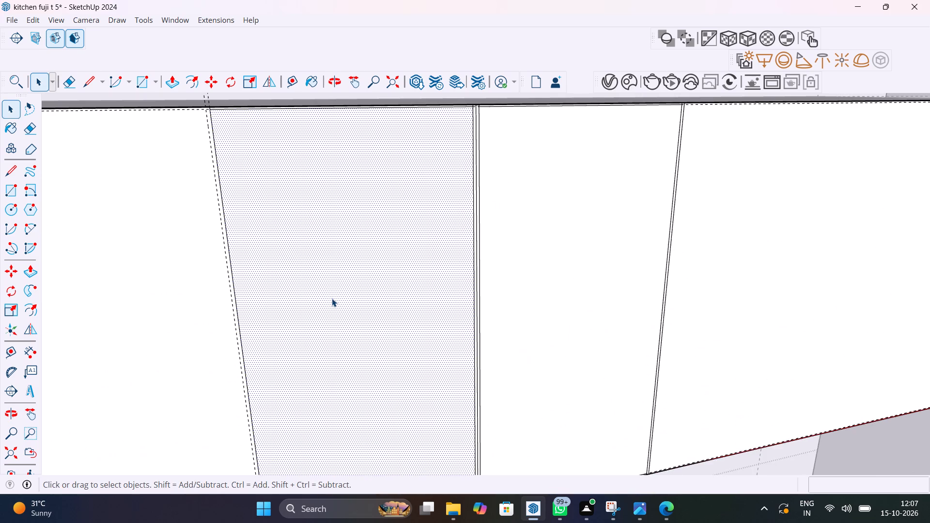
middle_drag(322, 296, 328, 324)
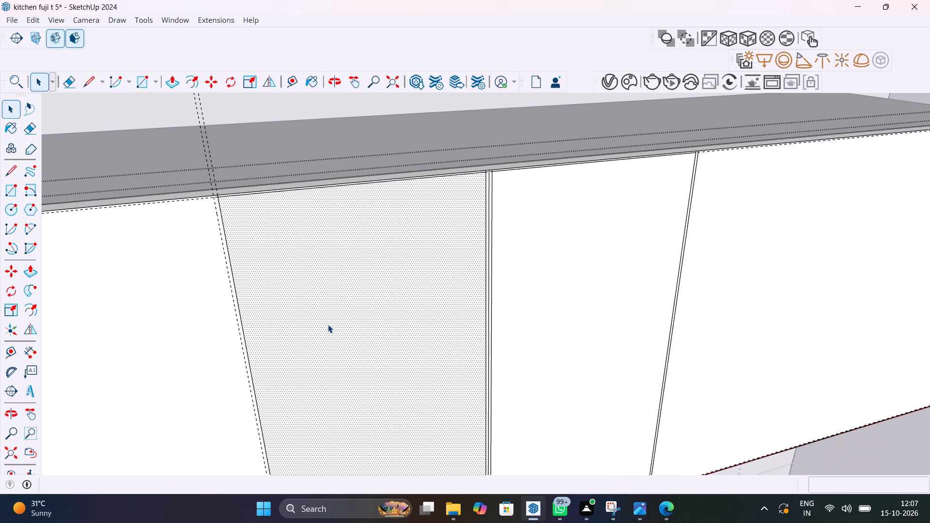
key(p)
click(328, 324)
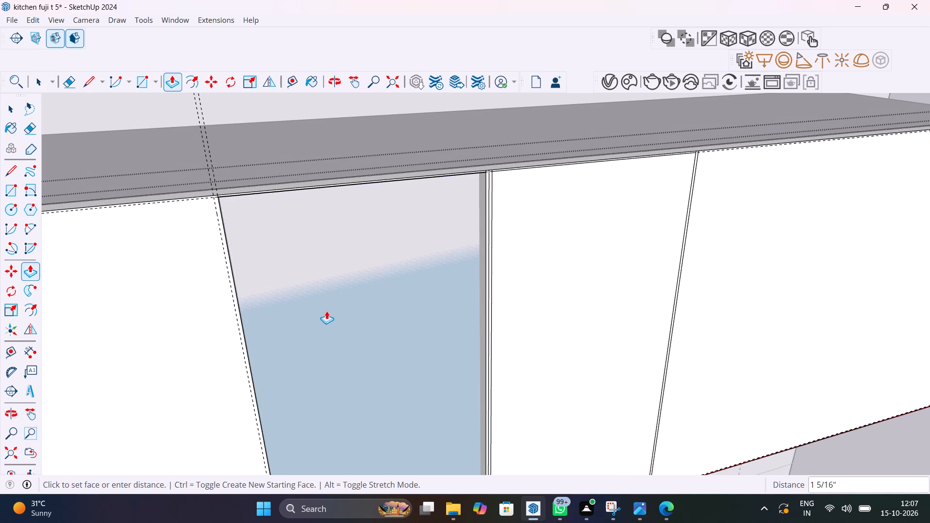
click(325, 308)
middle_drag(311, 304, 300, 292)
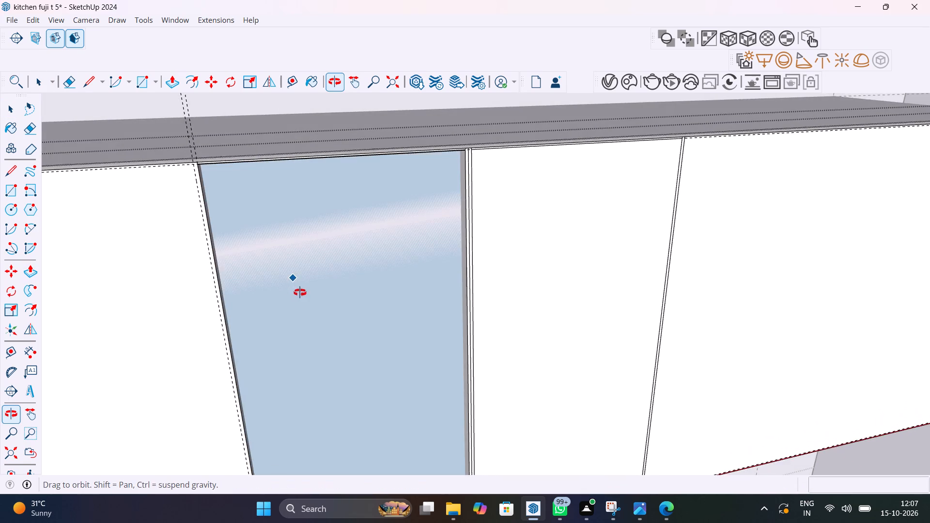
middle_drag(300, 292, 294, 308)
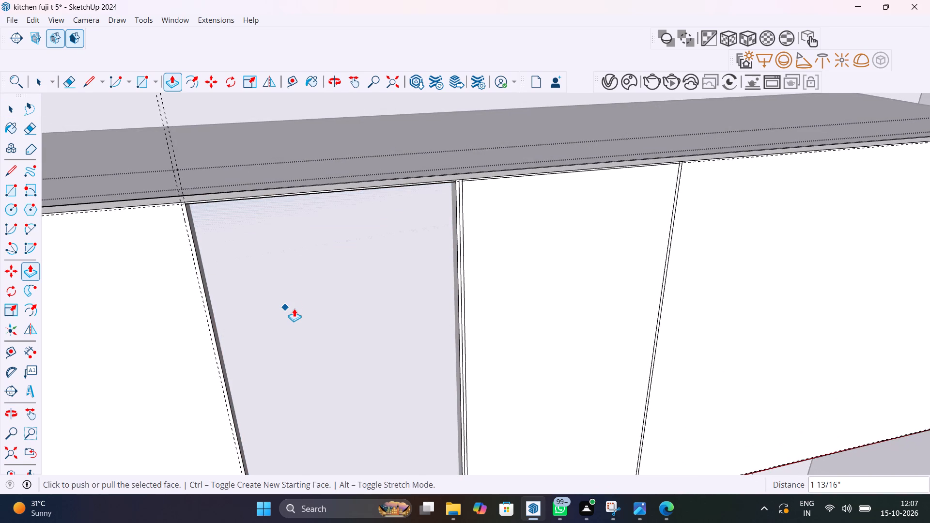
key(space)
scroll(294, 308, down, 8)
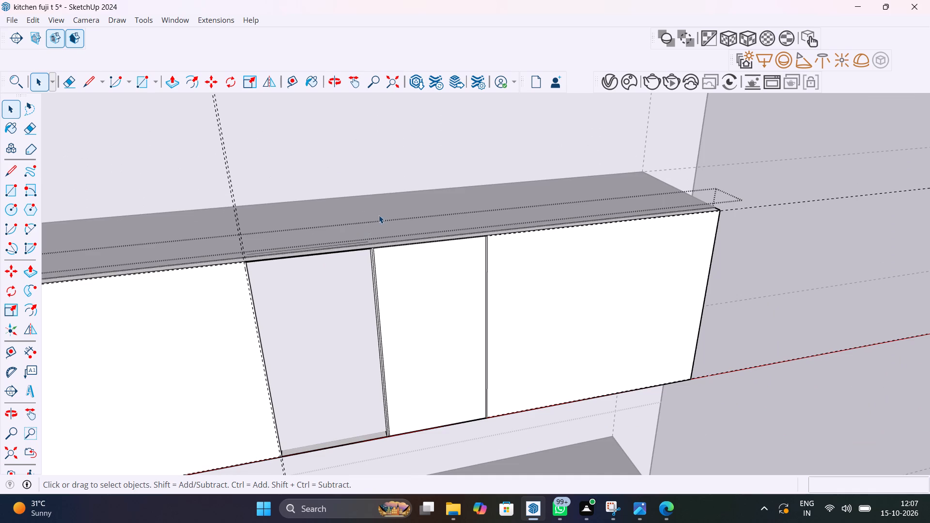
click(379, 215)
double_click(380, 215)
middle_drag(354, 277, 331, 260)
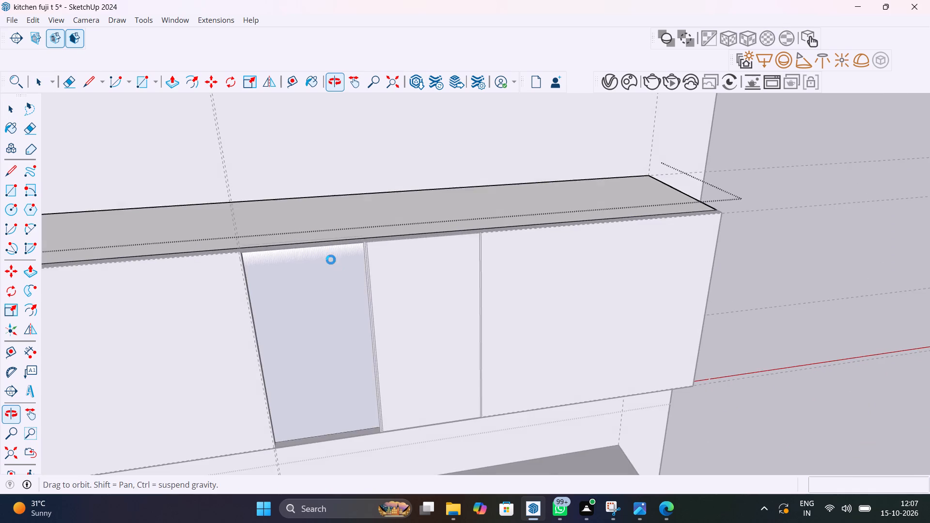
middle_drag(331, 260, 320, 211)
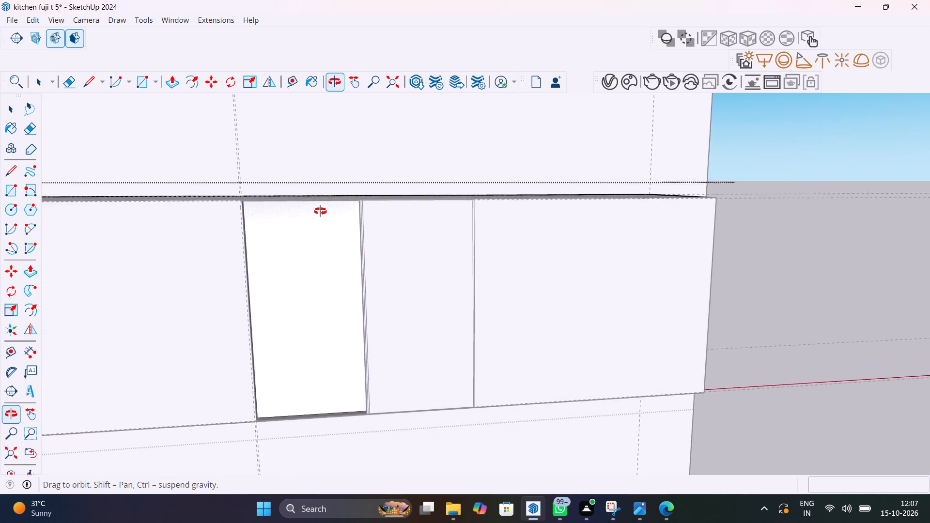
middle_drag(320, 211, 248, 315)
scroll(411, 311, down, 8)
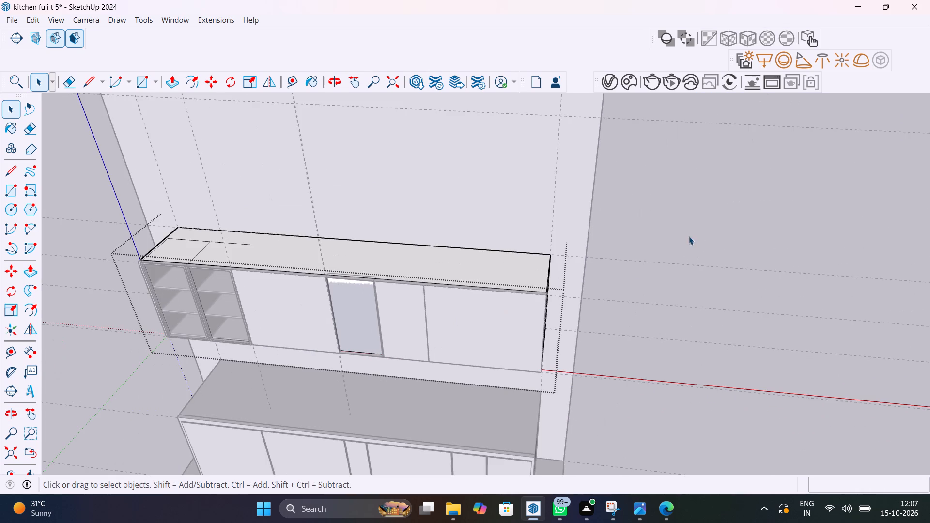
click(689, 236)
Open the wall-unit carcass group for editing.
scroll(374, 274, up, 7)
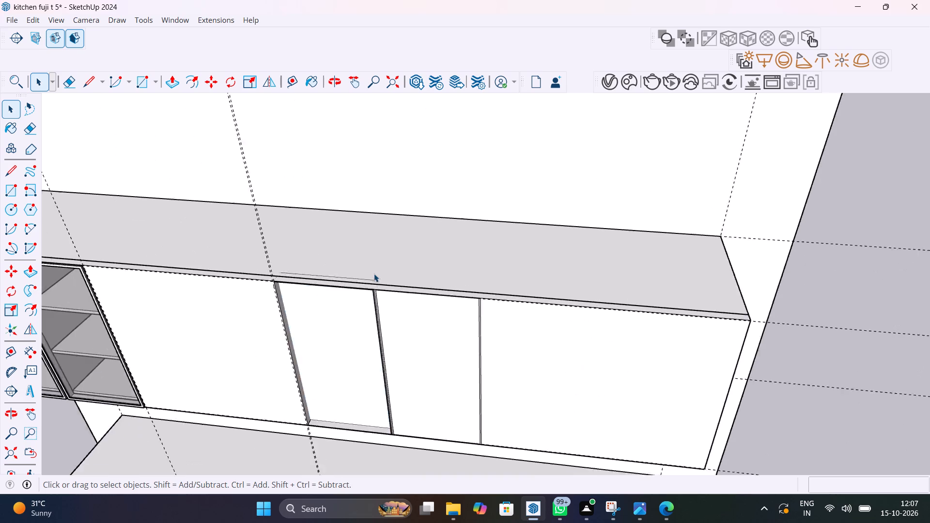
scroll(374, 274, up, 2)
click(445, 273)
double_click(445, 273)
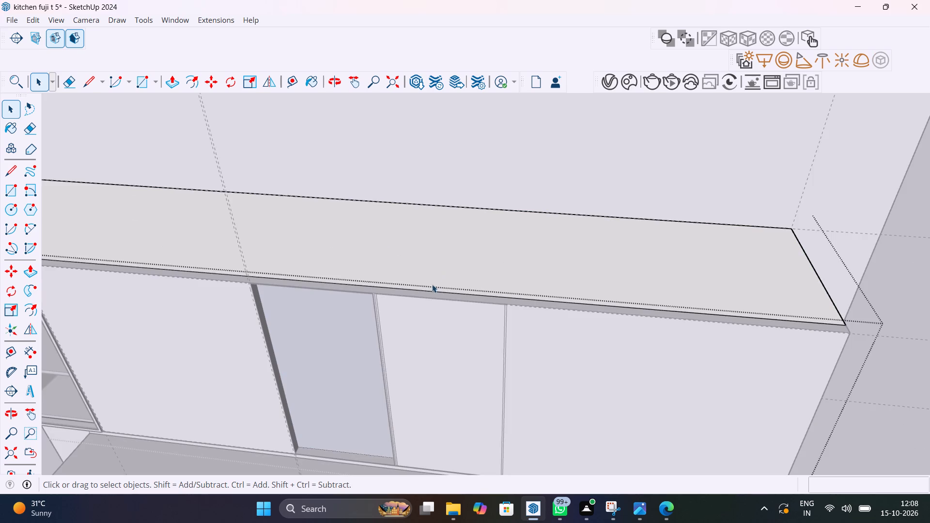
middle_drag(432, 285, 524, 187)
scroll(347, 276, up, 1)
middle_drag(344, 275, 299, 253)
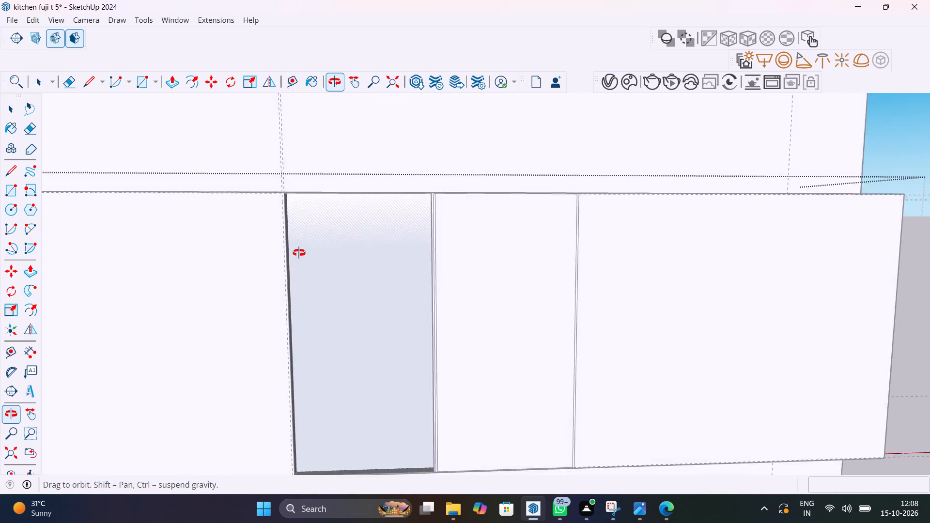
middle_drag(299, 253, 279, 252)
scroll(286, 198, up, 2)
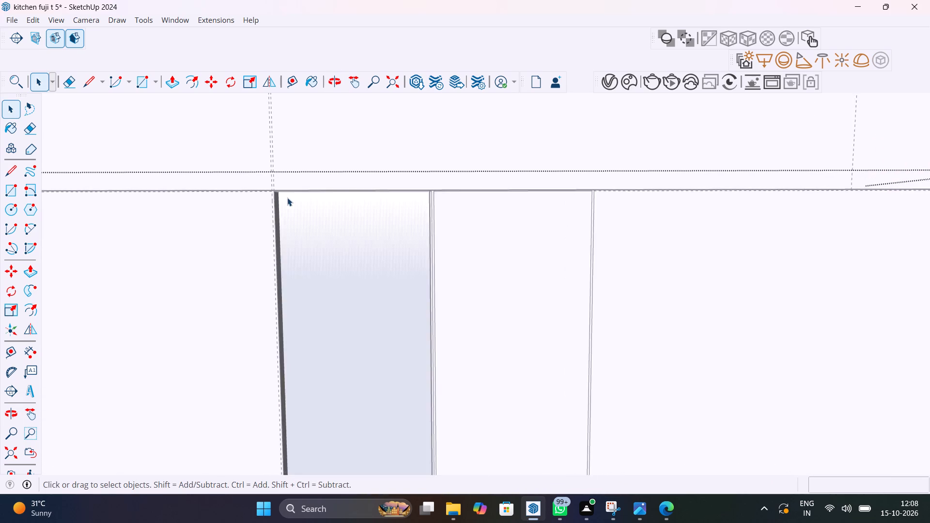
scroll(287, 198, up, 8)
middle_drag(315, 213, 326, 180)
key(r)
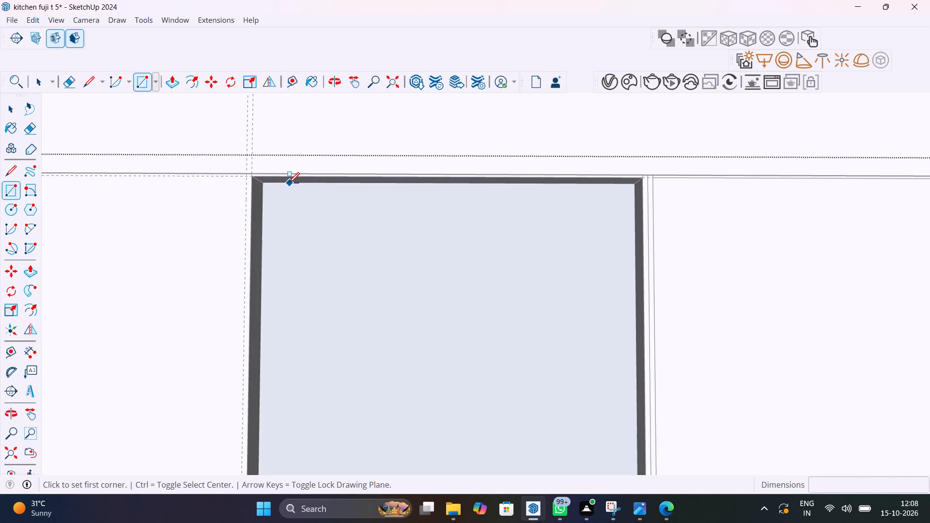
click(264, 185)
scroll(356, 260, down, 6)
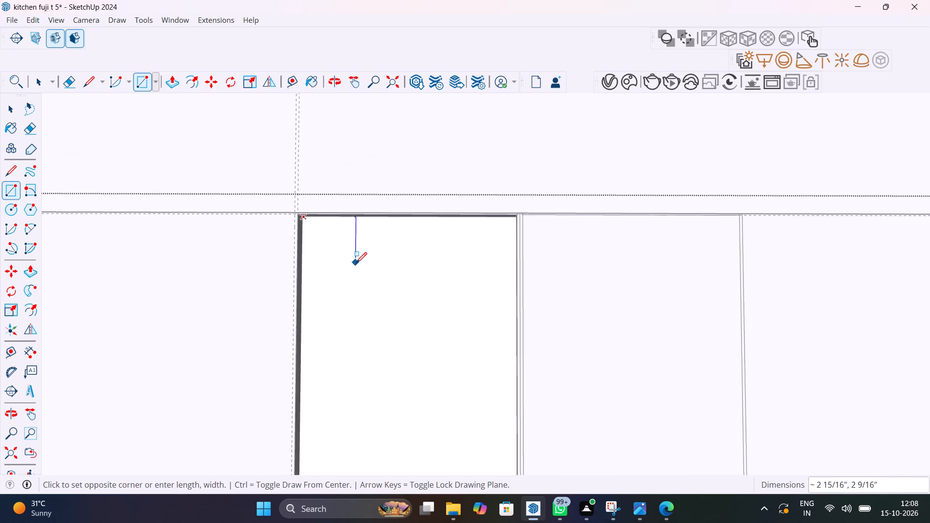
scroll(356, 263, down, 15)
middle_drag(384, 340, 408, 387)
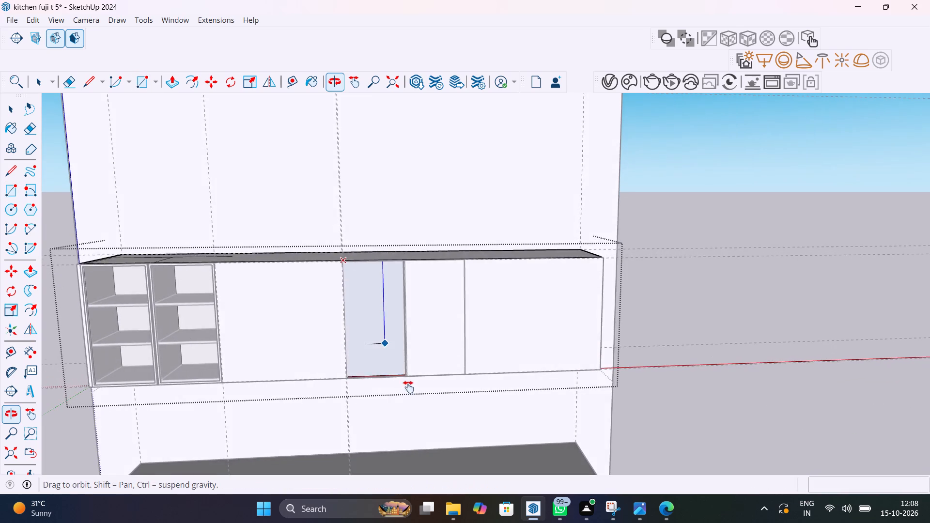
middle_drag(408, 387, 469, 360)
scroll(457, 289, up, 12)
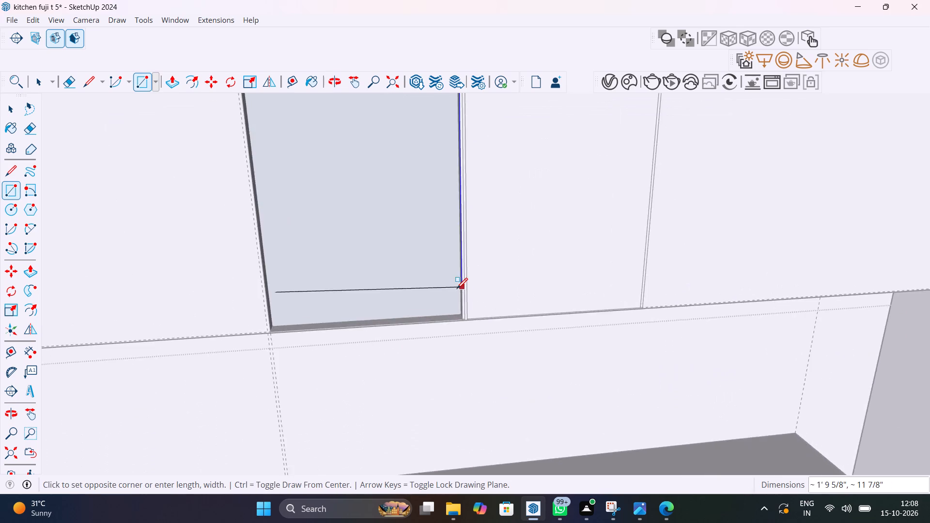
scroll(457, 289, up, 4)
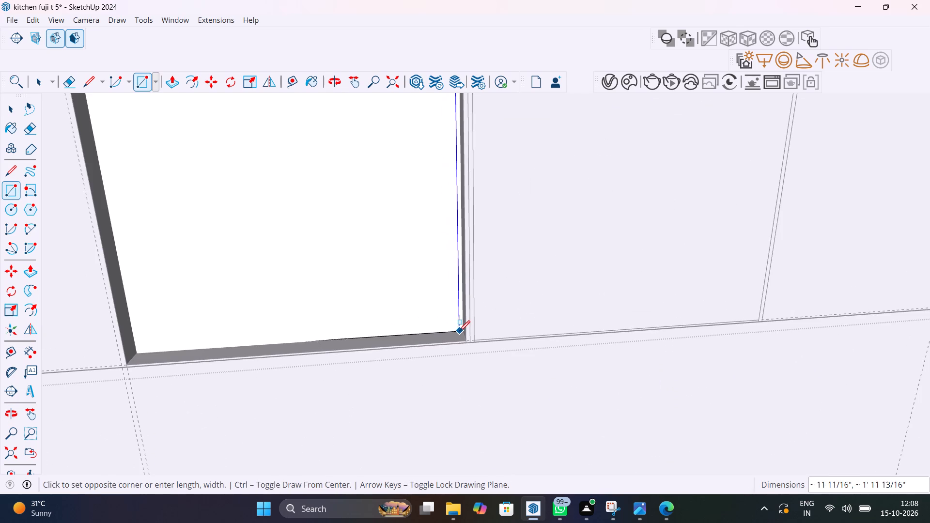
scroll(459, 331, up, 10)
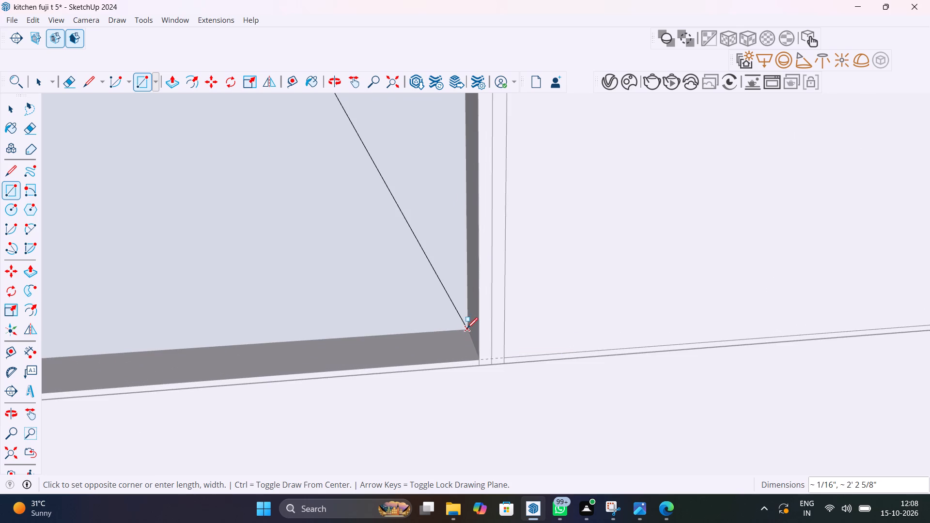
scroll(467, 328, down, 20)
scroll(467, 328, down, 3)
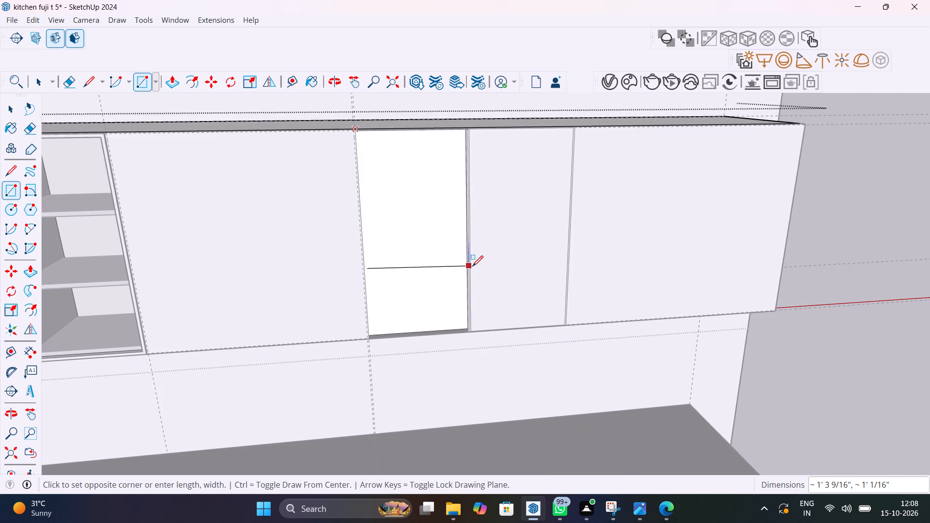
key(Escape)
Draw a rectangle about 11 13/16" by 1' 11 13/16" on the carcass face, between opposite inner corners of the recessed door opening.
scroll(458, 311, up, 16)
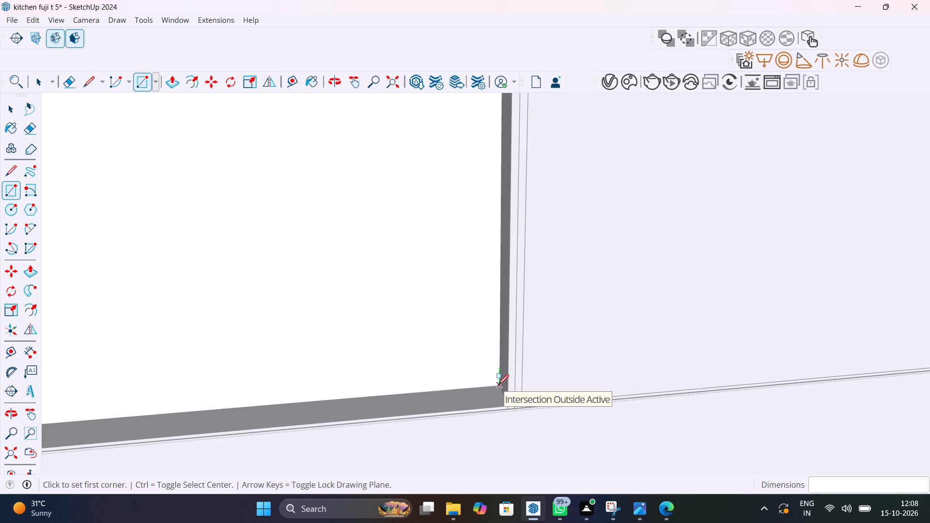
drag(498, 385, 494, 381)
scroll(432, 284, down, 20)
scroll(432, 284, down, 4)
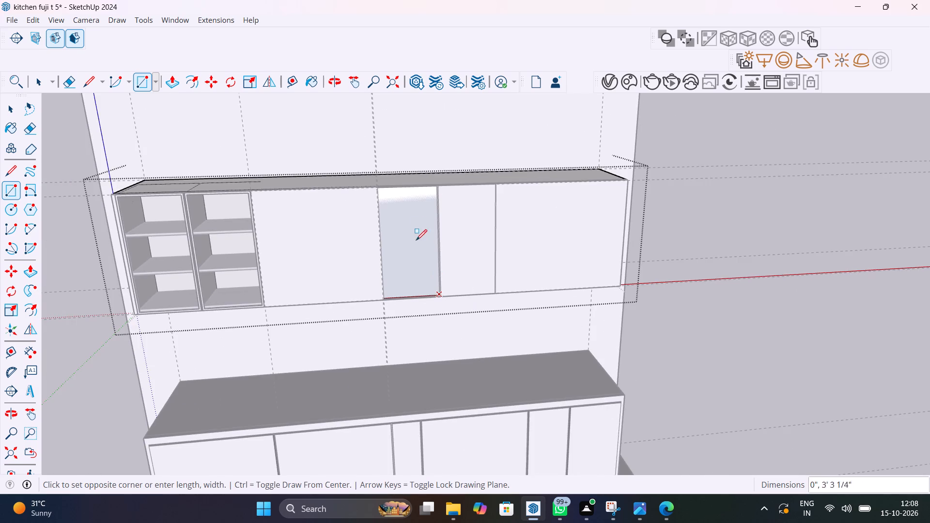
scroll(396, 196, up, 11)
middle_drag(375, 185, 347, 137)
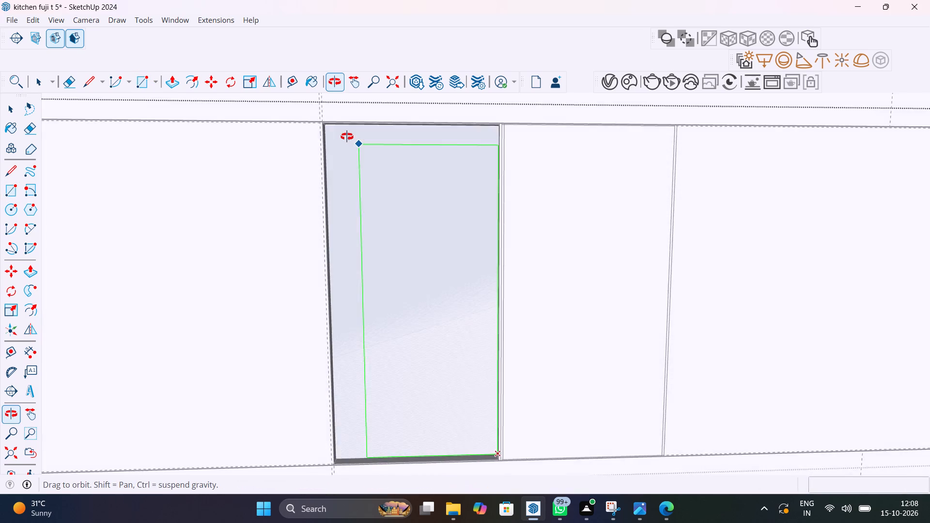
middle_drag(347, 137, 344, 214)
scroll(340, 210, up, 8)
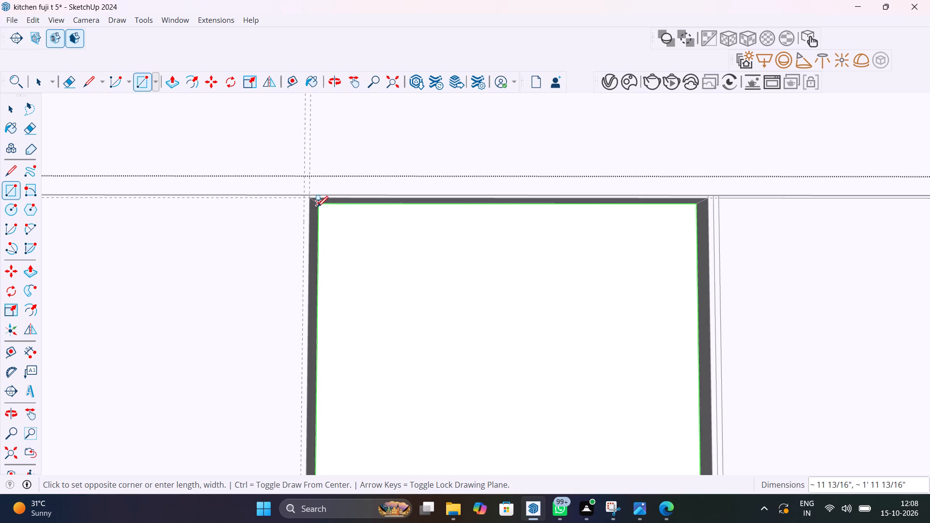
click(317, 207)
key(space)
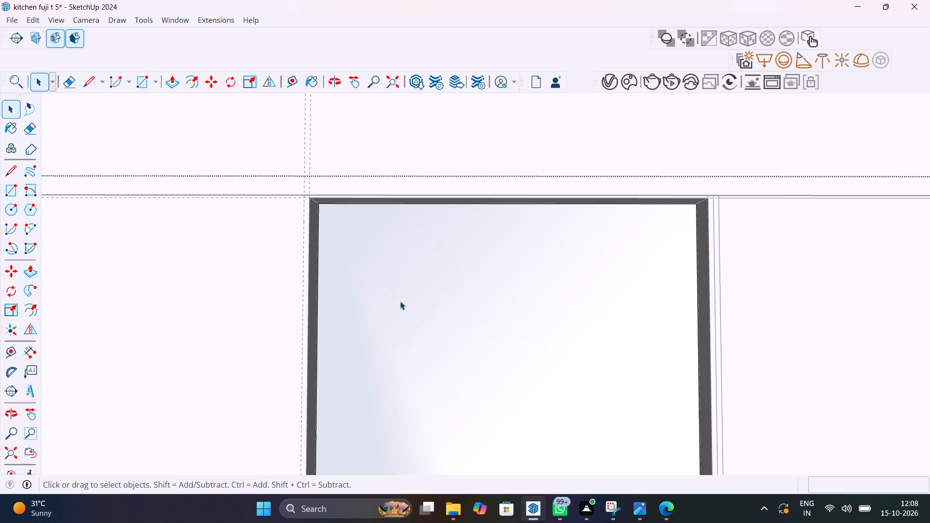
Push the new rectangular face 11" into the wall-unit carcass and leave the group.
key(p)
click(422, 310)
scroll(433, 321, down, 1)
middle_drag(433, 321, 515, 440)
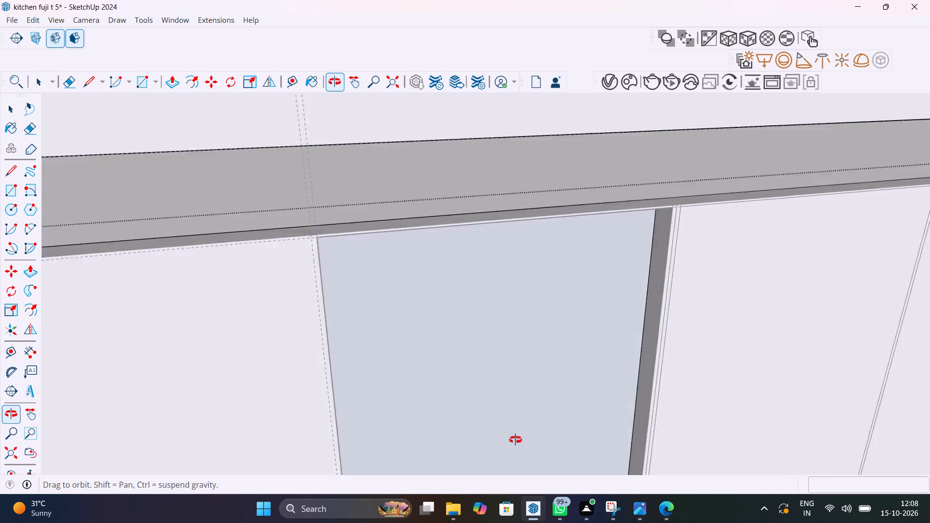
middle_drag(515, 440, 666, 468)
scroll(381, 323, down, 6)
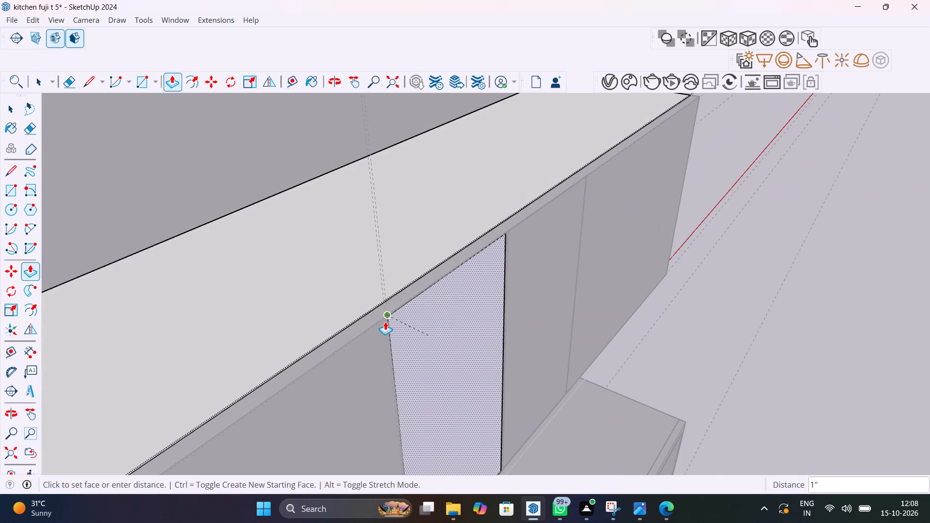
scroll(385, 322, down, 10)
scroll(333, 301, down, 1)
middle_drag(325, 297, 284, 266)
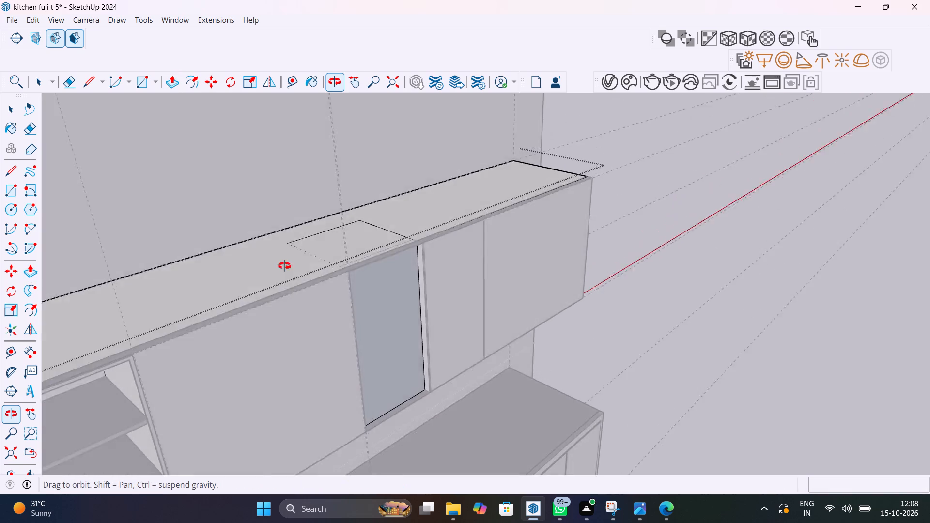
middle_drag(284, 266, 425, 285)
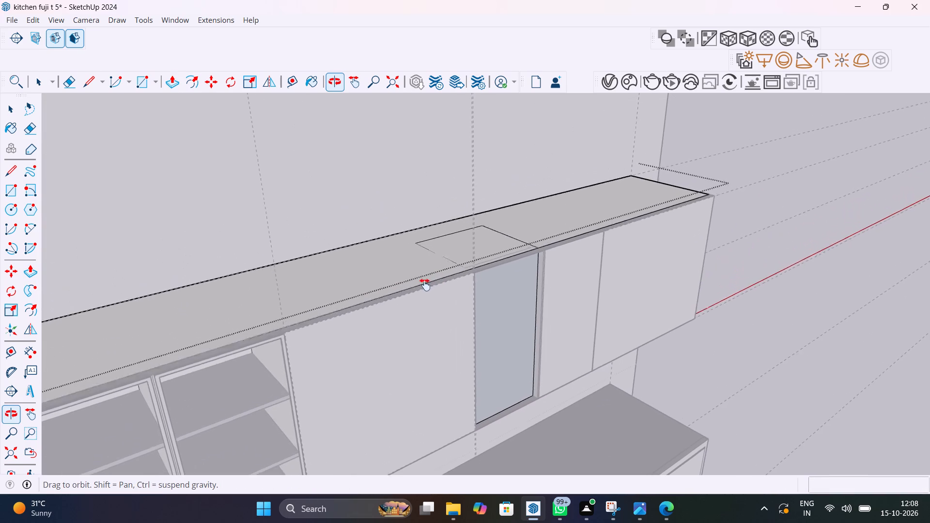
middle_drag(425, 285, 381, 282)
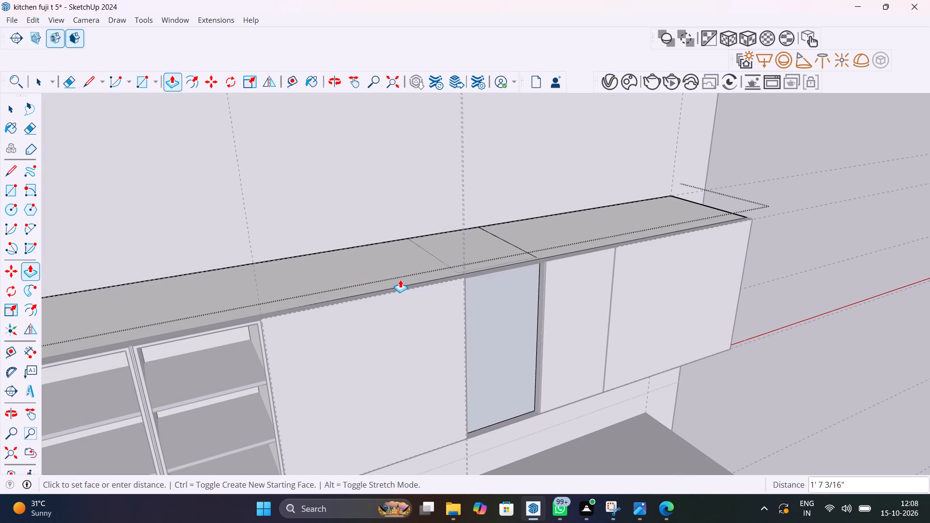
key(1)
text(1")
key(Return)
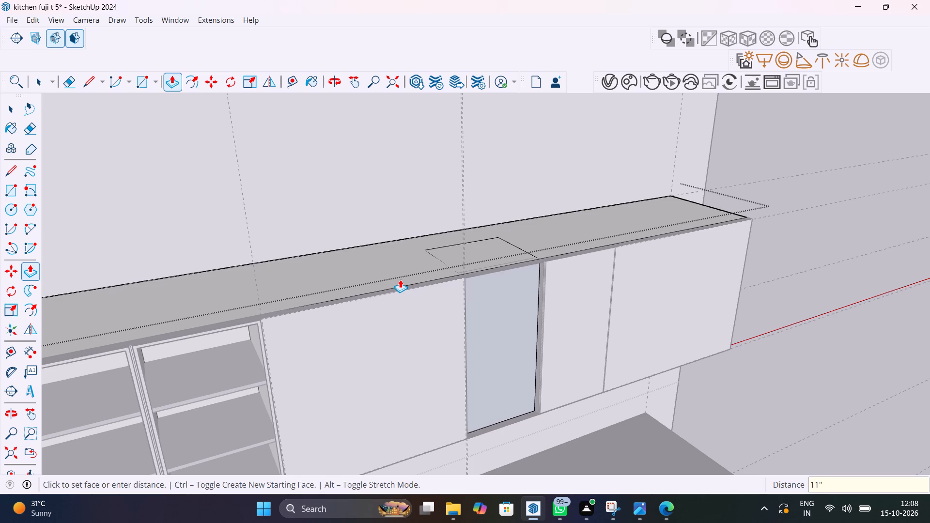
scroll(355, 275, down, 13)
key(space)
click(603, 341)
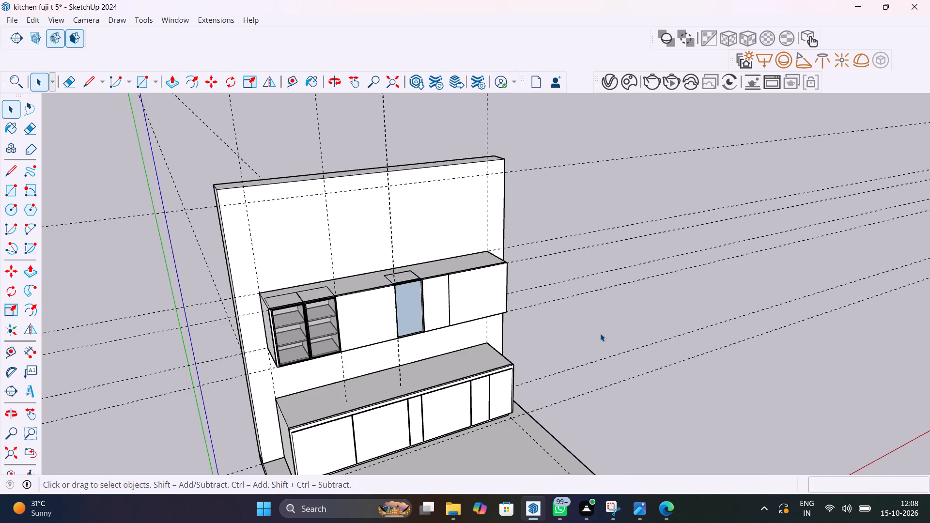
middle_drag(592, 330, 476, 295)
scroll(411, 292, up, 6)
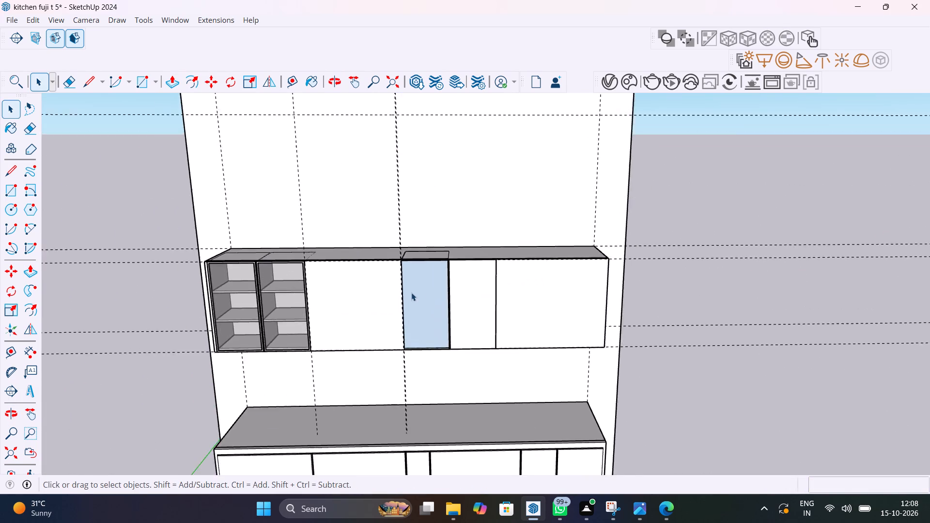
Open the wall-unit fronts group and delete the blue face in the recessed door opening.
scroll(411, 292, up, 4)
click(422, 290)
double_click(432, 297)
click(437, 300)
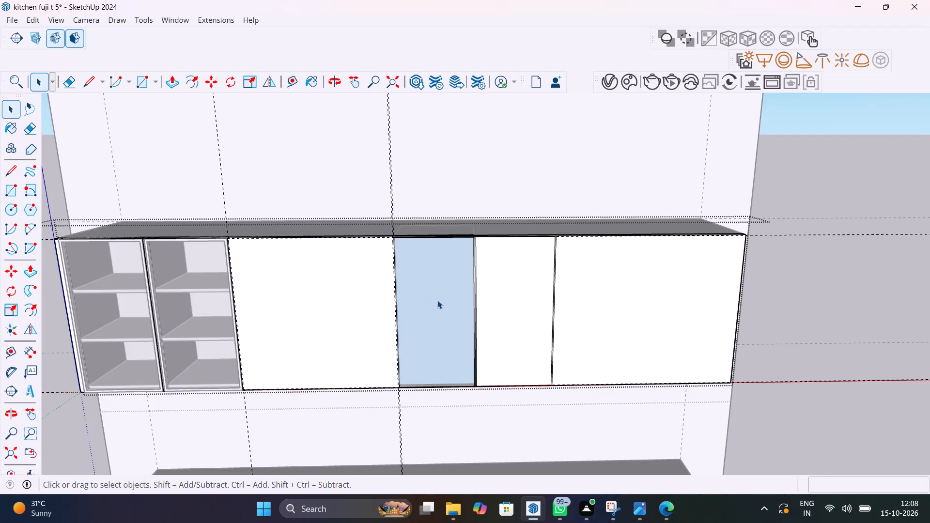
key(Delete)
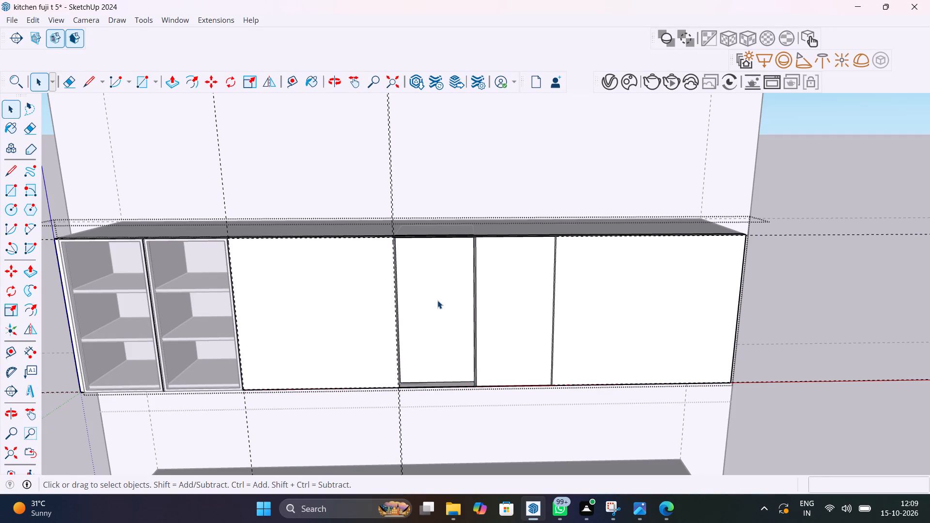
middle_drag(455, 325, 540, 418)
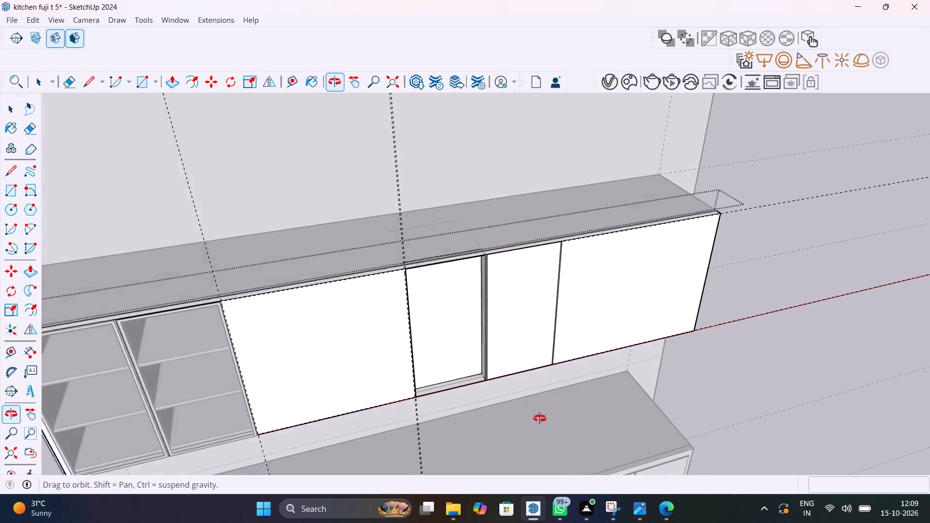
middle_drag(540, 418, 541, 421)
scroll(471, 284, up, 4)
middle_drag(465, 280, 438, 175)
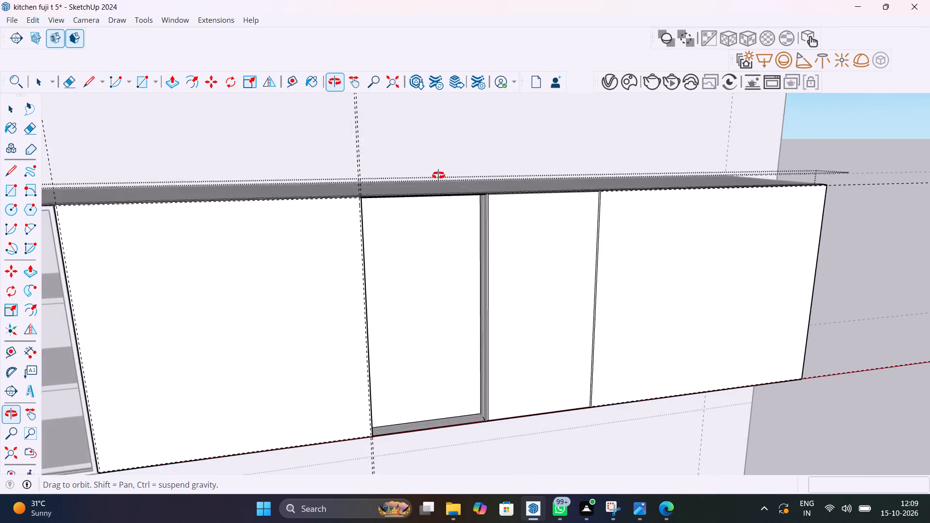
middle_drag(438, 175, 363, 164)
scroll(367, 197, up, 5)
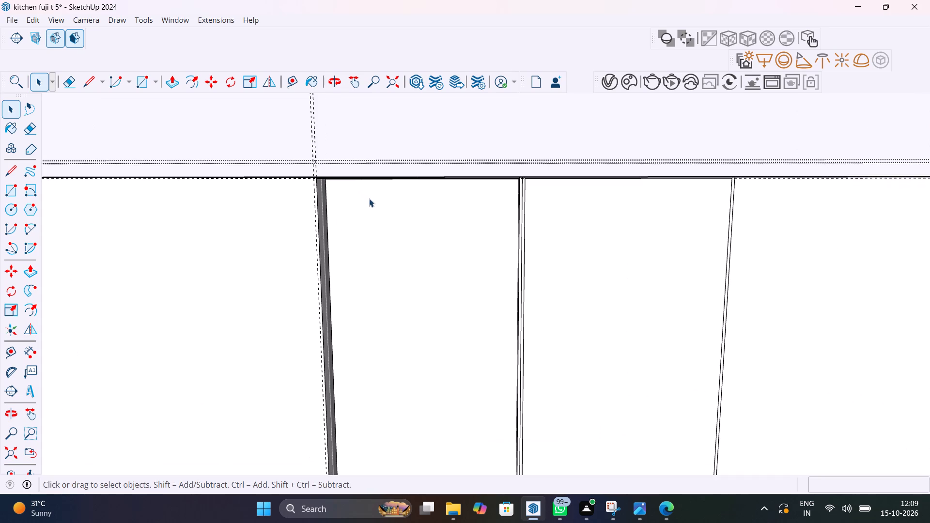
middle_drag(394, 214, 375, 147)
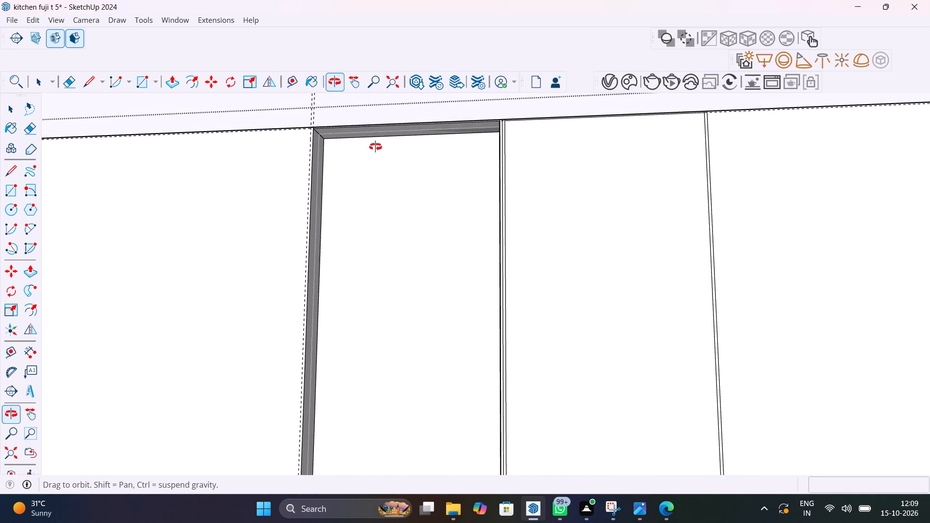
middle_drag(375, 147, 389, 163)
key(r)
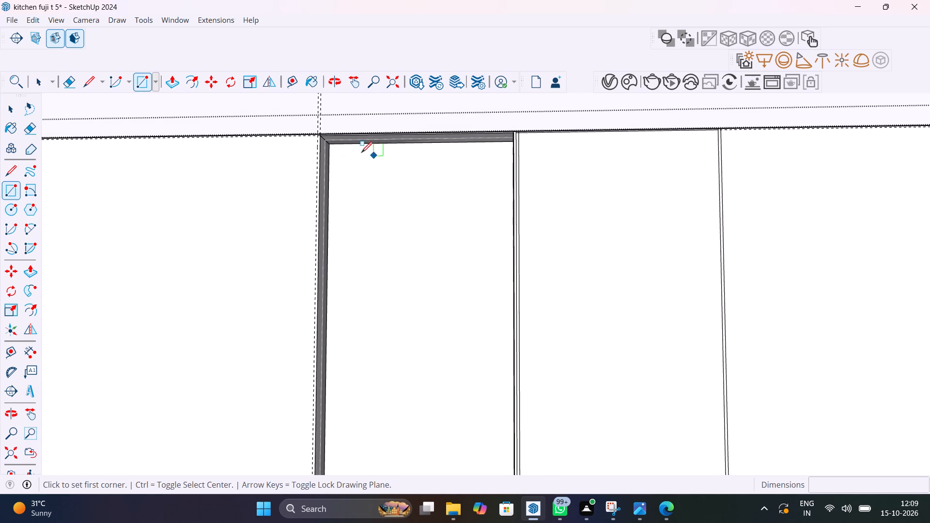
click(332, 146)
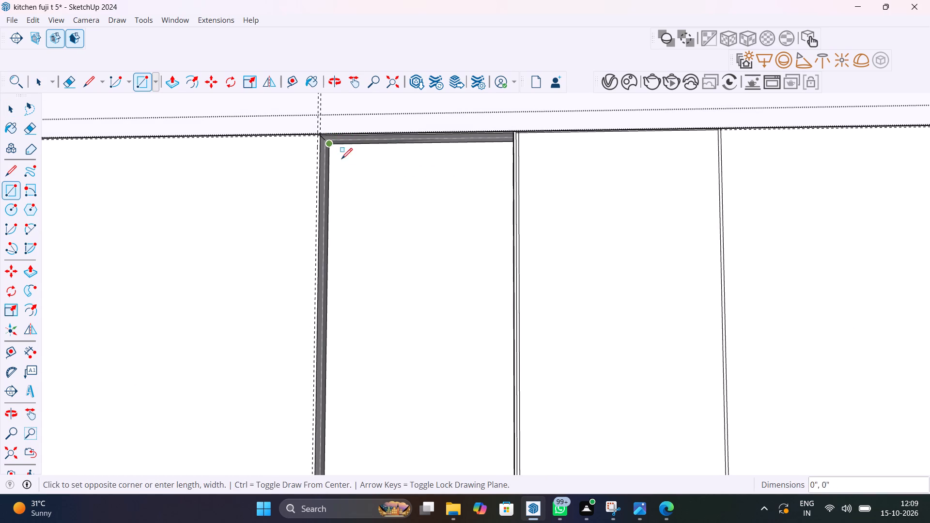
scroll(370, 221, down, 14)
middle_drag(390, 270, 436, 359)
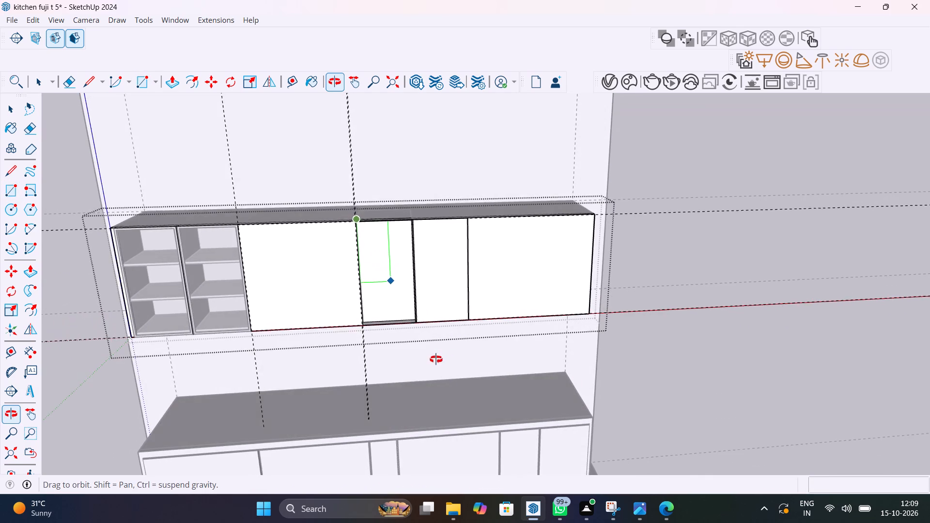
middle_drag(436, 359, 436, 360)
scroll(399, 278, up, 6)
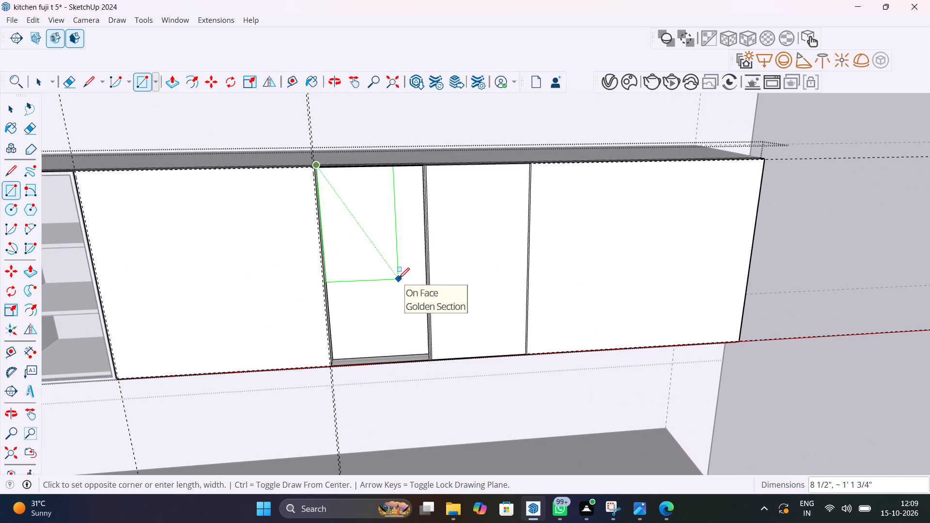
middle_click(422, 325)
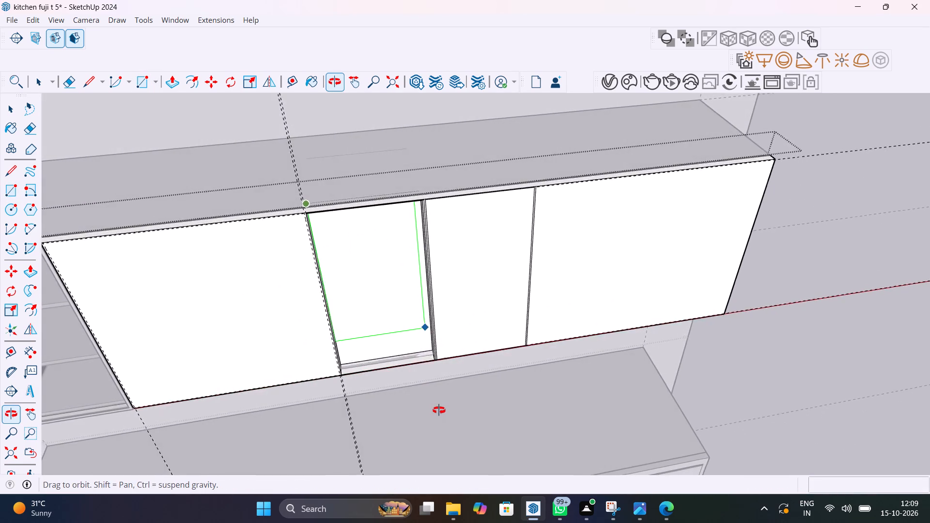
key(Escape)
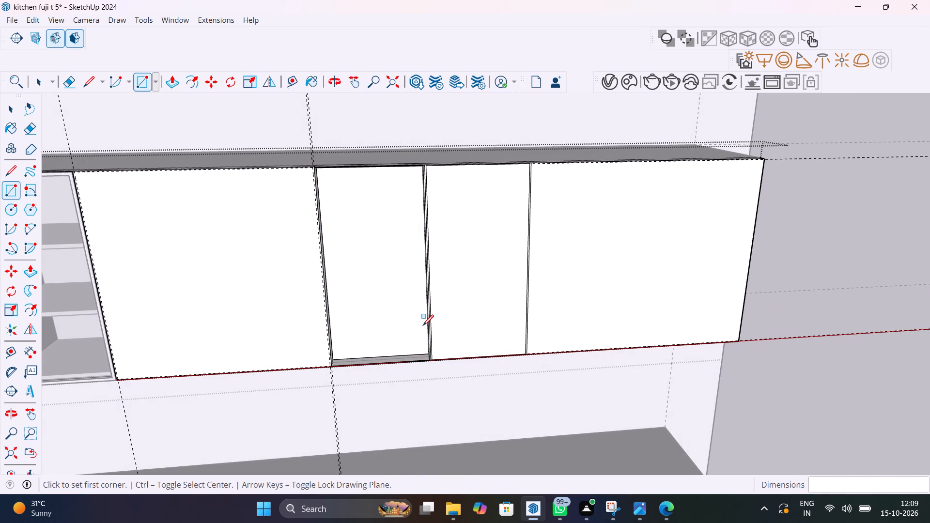
Undo the recent edits back through the inward push of the 2' panel's half nearer the glass doors, and leave the group.
key(ctrl+z)
key(ctrl+z)
key(ctrl+z)
key(ctrl+z)
key(ctrl+z)
key(ctrl+z)
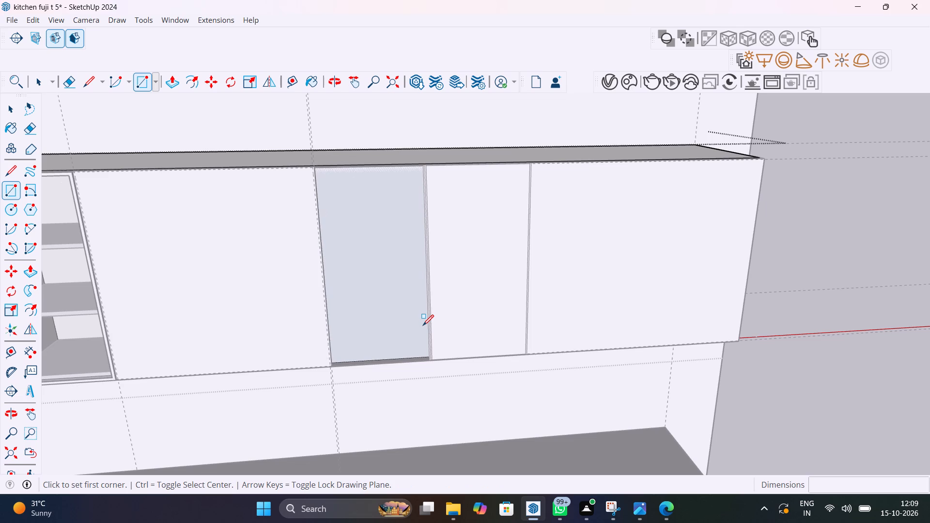
key(ctrl+z)
key(ctrl+z)
key(ctrl+z)
key(ctrl+z)
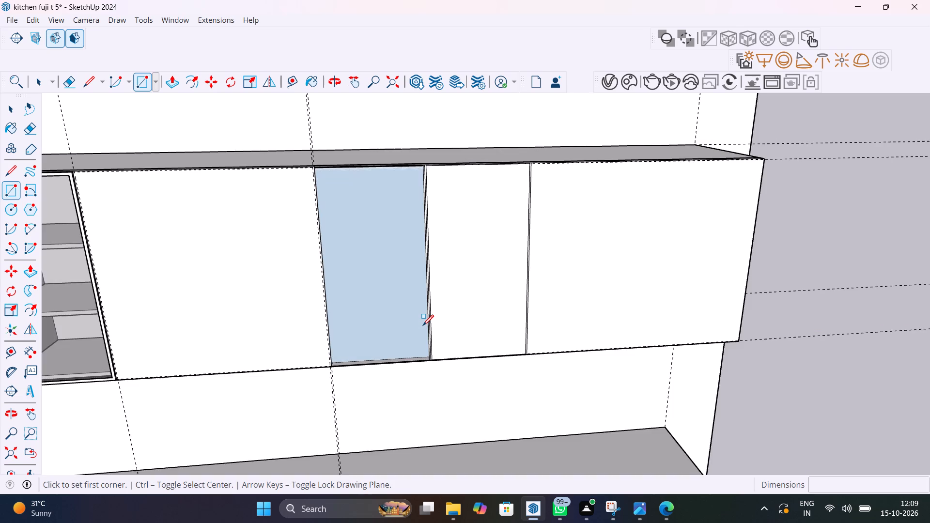
key(ctrl+z)
key(ctrl+z)
scroll(451, 363, down, 8)
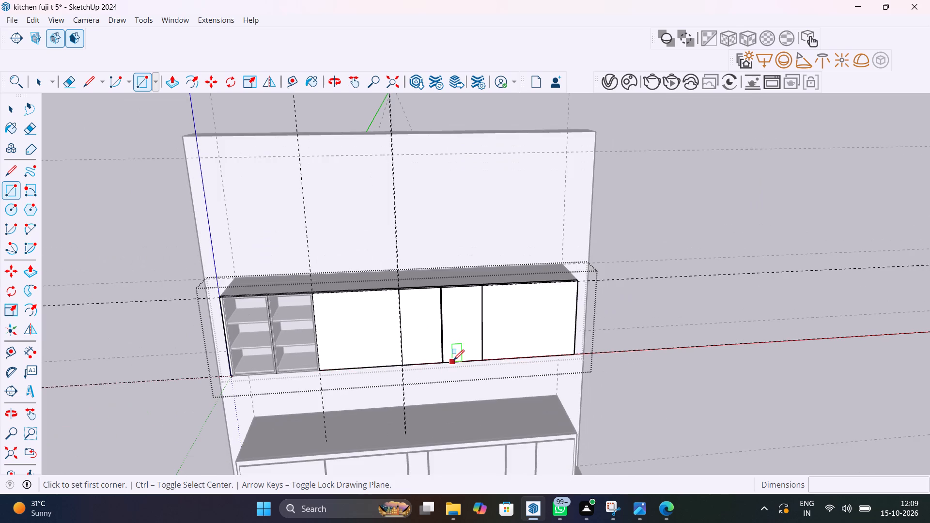
key(space)
click(679, 228)
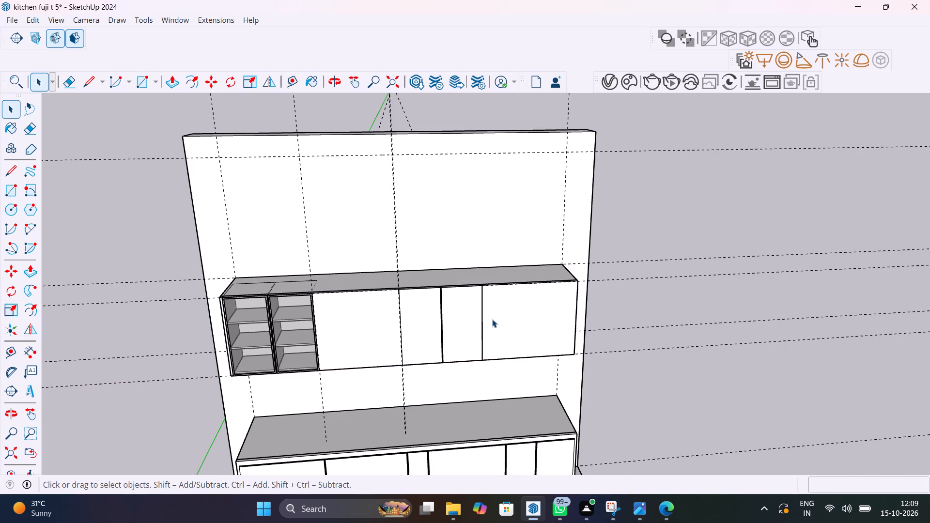
Open the wall-unit fronts group and push the 2' panel's half nearer the glass doors inward 1" with Push/Pull.
scroll(492, 319, up, 10)
shift+middle_drag(282, 292, 500, 312)
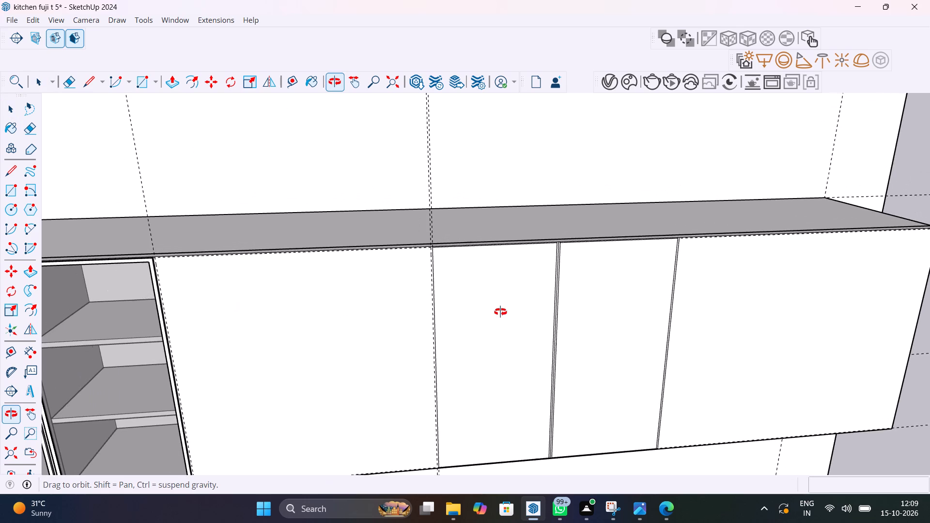
shift+middle_drag(500, 312, 513, 314)
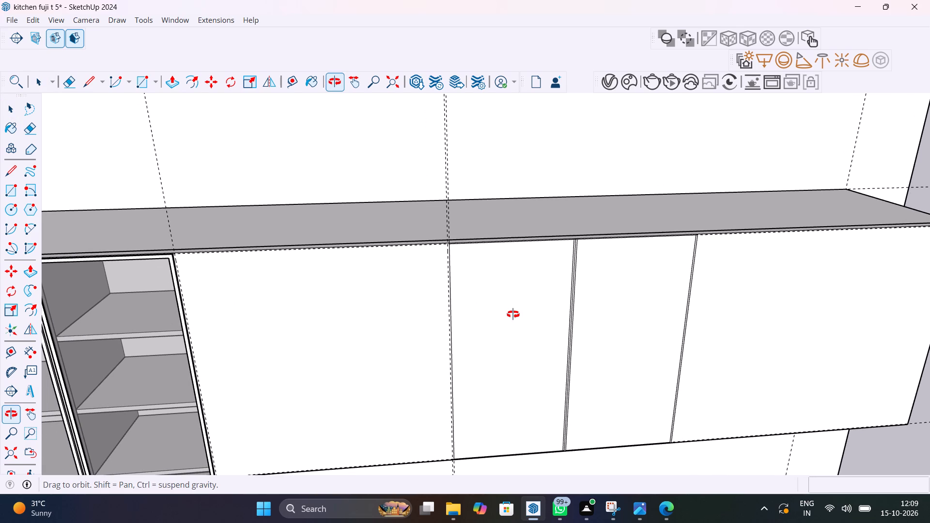
shift+middle_drag(513, 314, 475, 378)
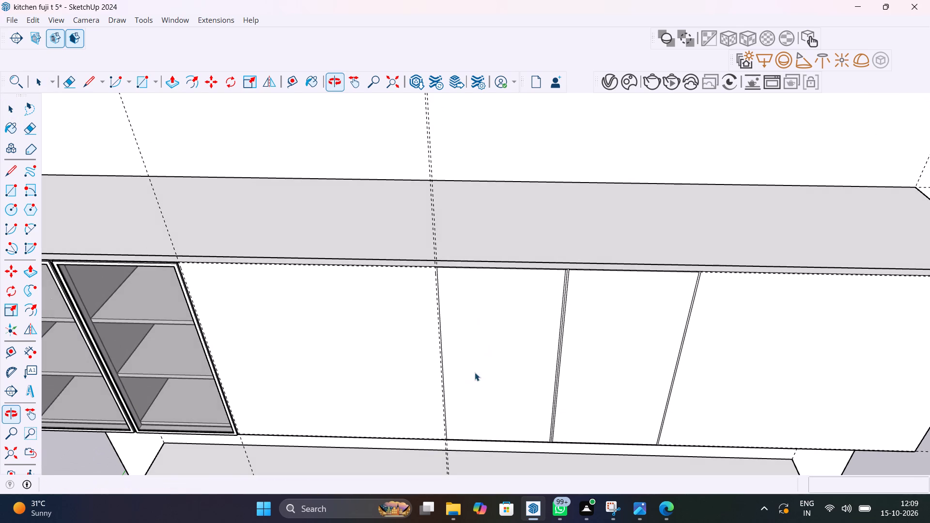
scroll(489, 312, up, 5)
click(491, 312)
double_click(492, 312)
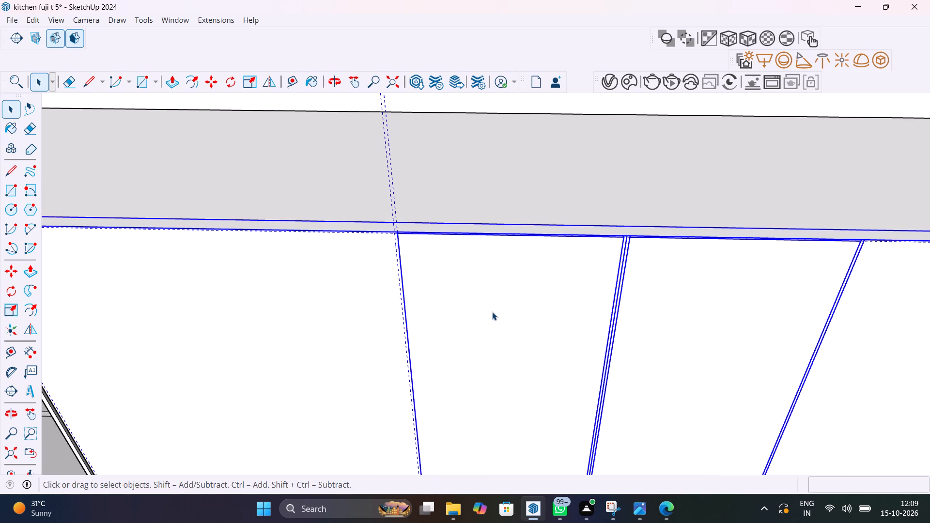
double_click(493, 312)
click(499, 318)
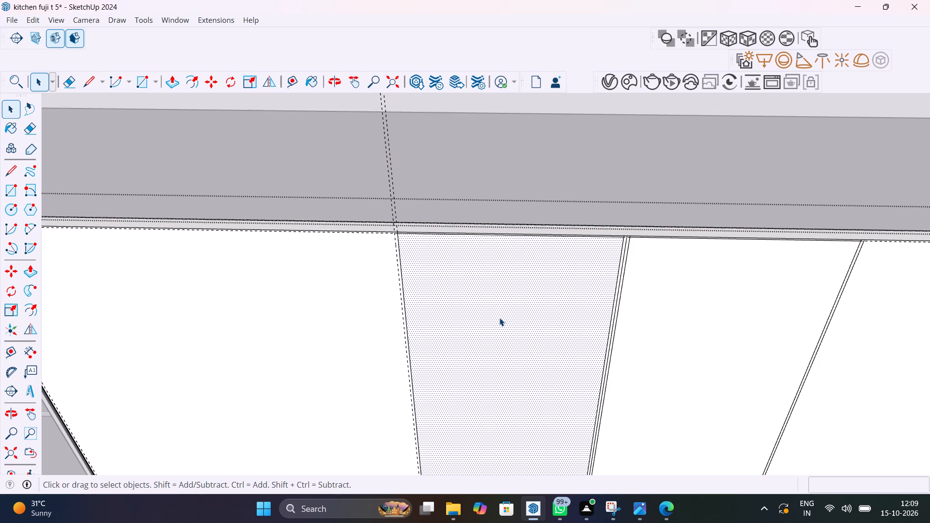
key(p)
click(499, 318)
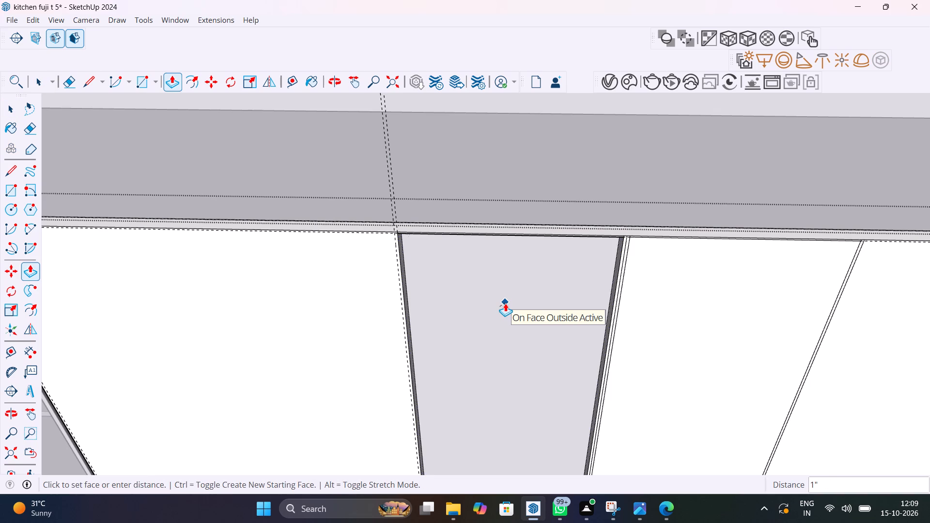
click(505, 303)
Draw a rectangle about 11 13/16" by 1' 11 13/16" between opposite inner corners of the recessed door opening.
middle_drag(517, 326, 516, 301)
key(r)
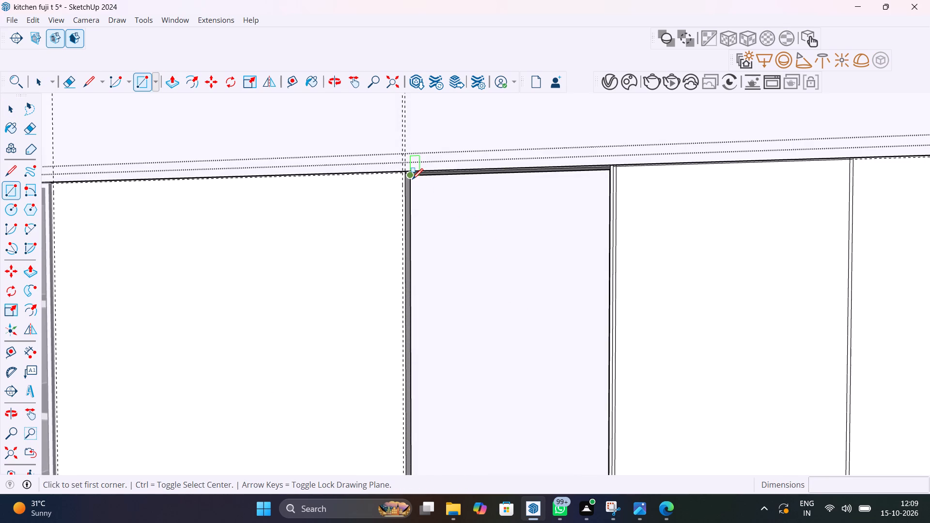
scroll(418, 184, up, 10)
drag(403, 164, 420, 182)
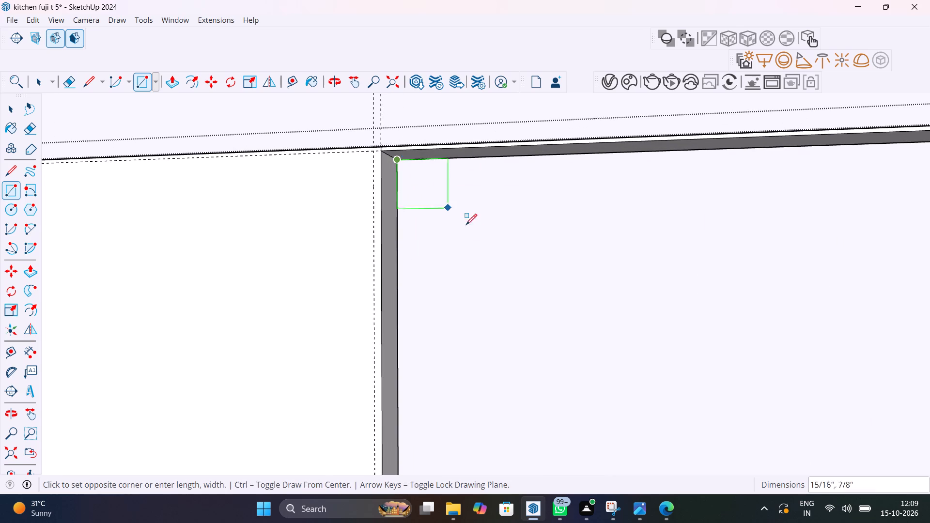
scroll(477, 237, down, 20)
scroll(477, 237, down, 3)
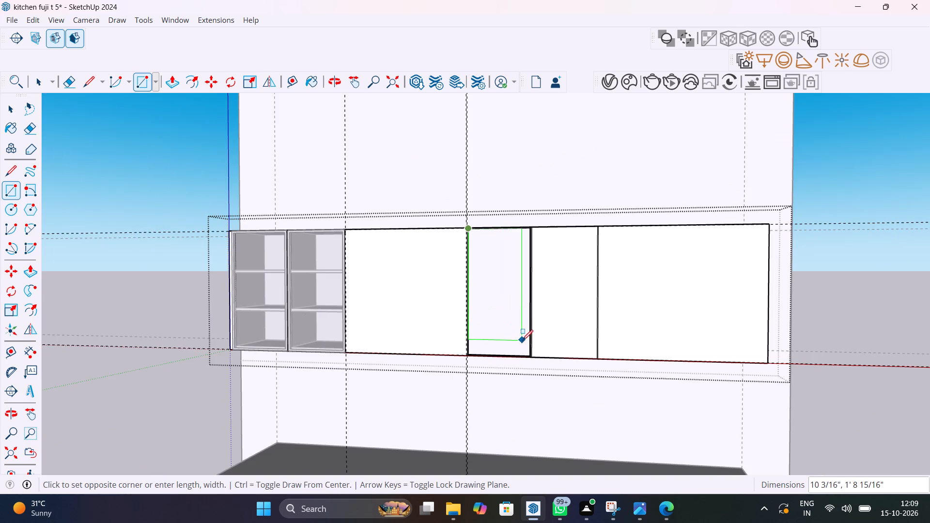
middle_drag(523, 341, 586, 426)
scroll(586, 426, down, 1)
scroll(533, 360, up, 10)
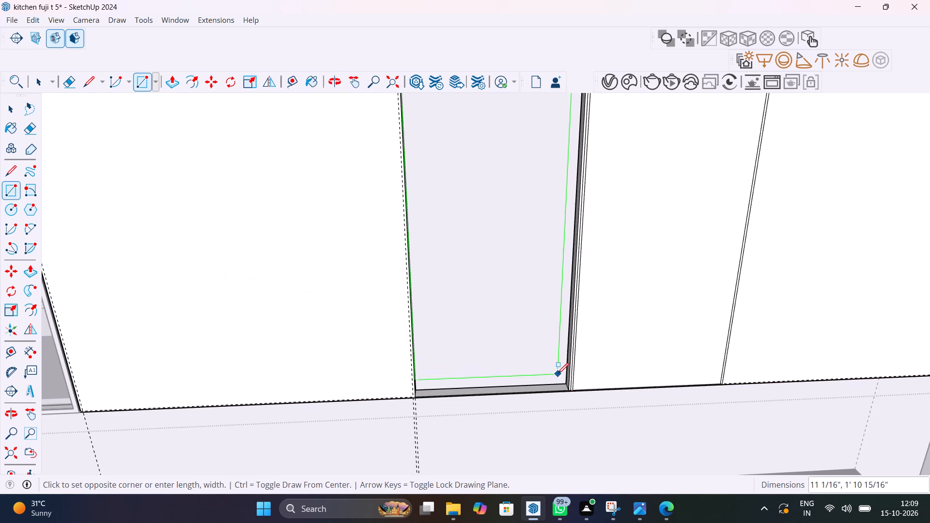
scroll(558, 386, up, 12)
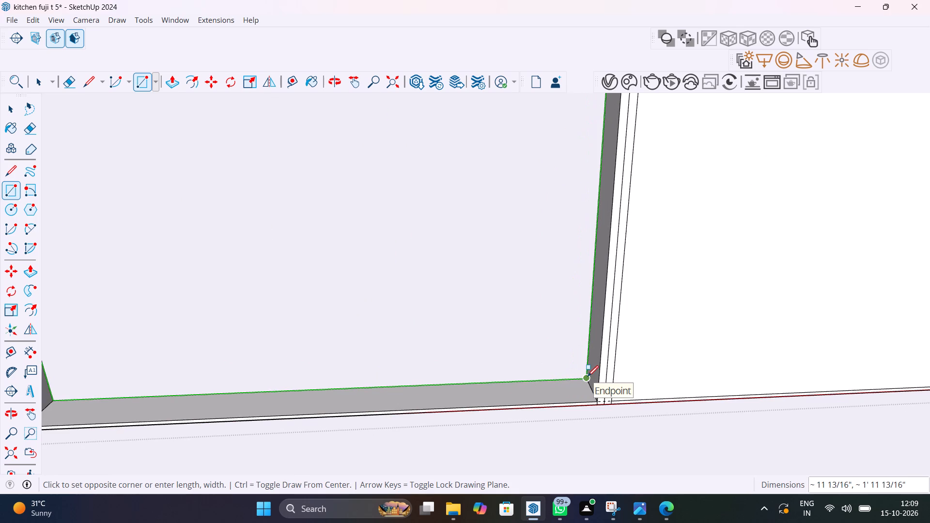
click(586, 373)
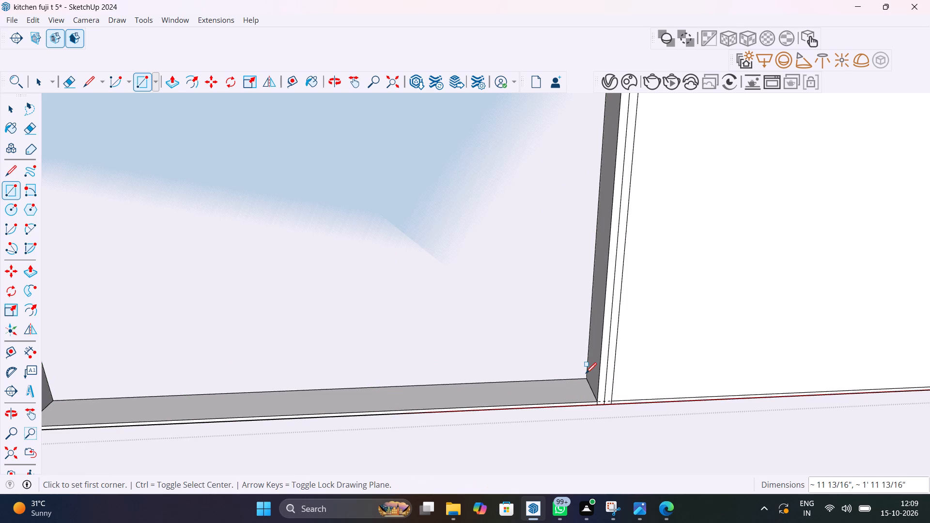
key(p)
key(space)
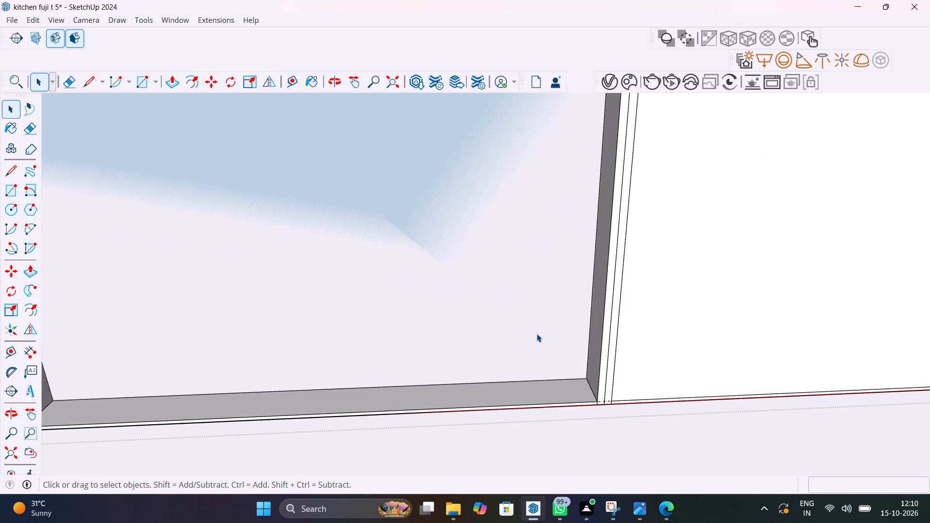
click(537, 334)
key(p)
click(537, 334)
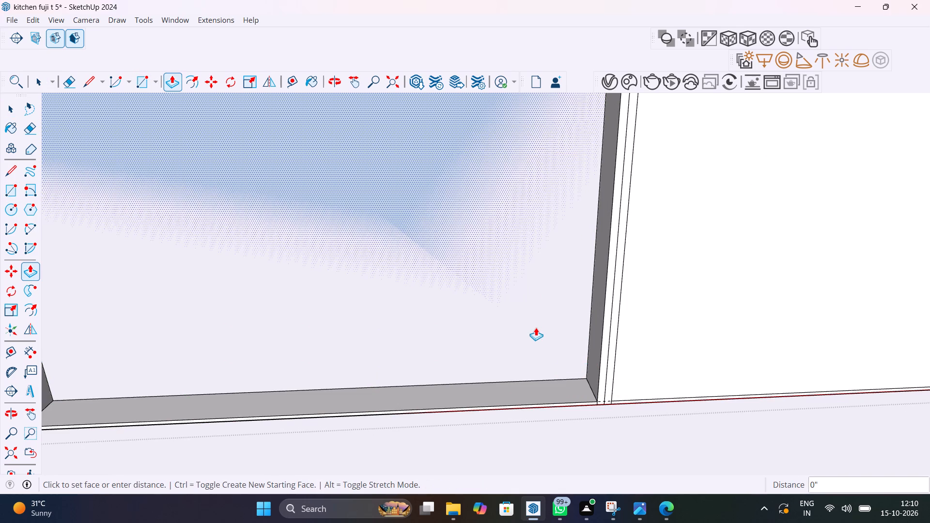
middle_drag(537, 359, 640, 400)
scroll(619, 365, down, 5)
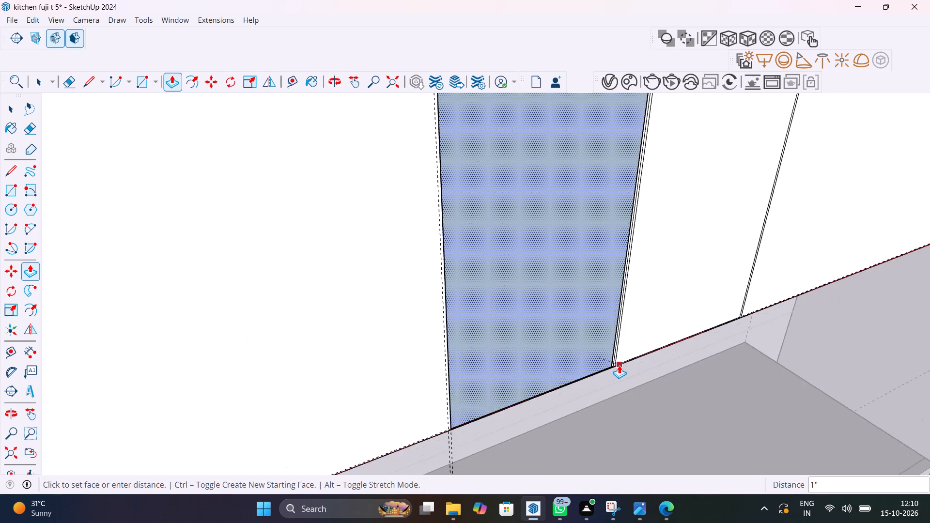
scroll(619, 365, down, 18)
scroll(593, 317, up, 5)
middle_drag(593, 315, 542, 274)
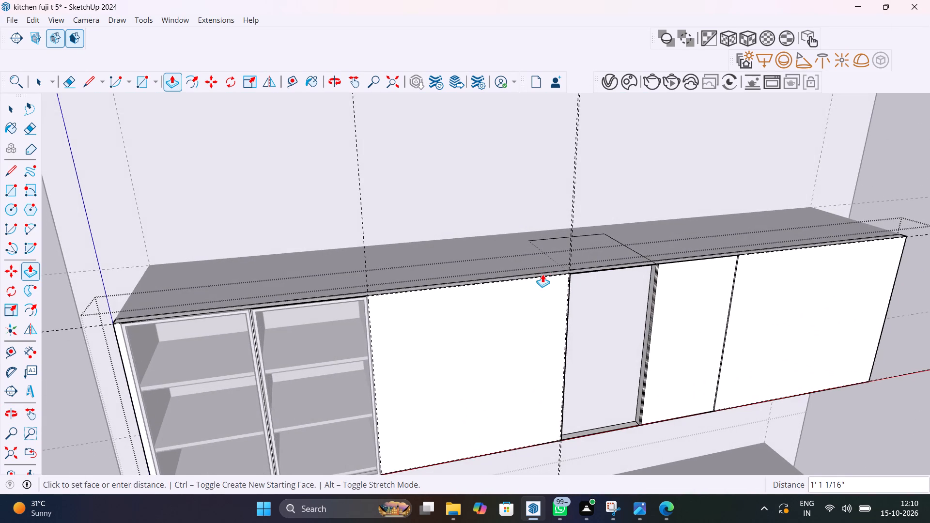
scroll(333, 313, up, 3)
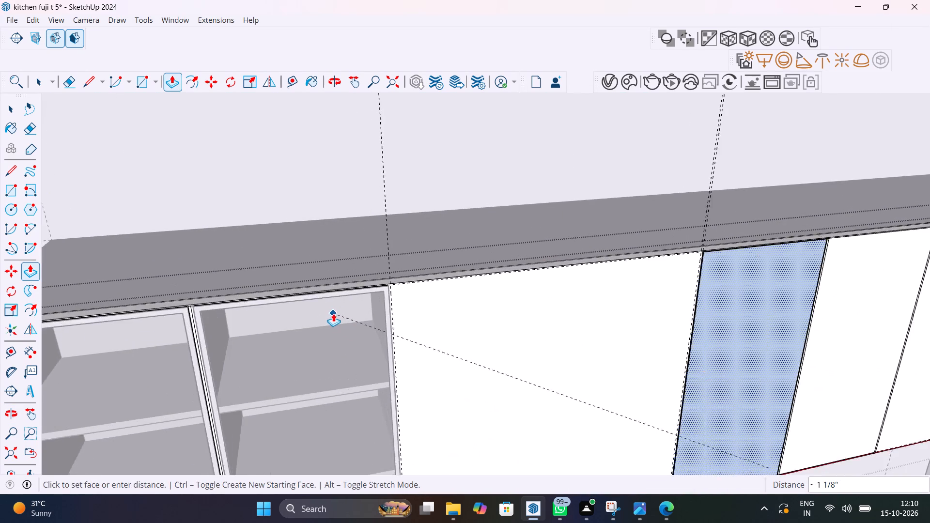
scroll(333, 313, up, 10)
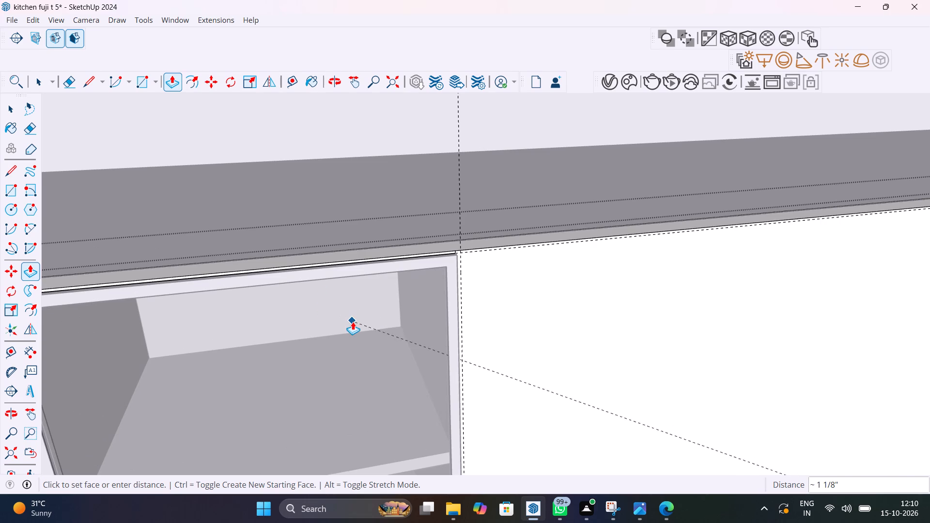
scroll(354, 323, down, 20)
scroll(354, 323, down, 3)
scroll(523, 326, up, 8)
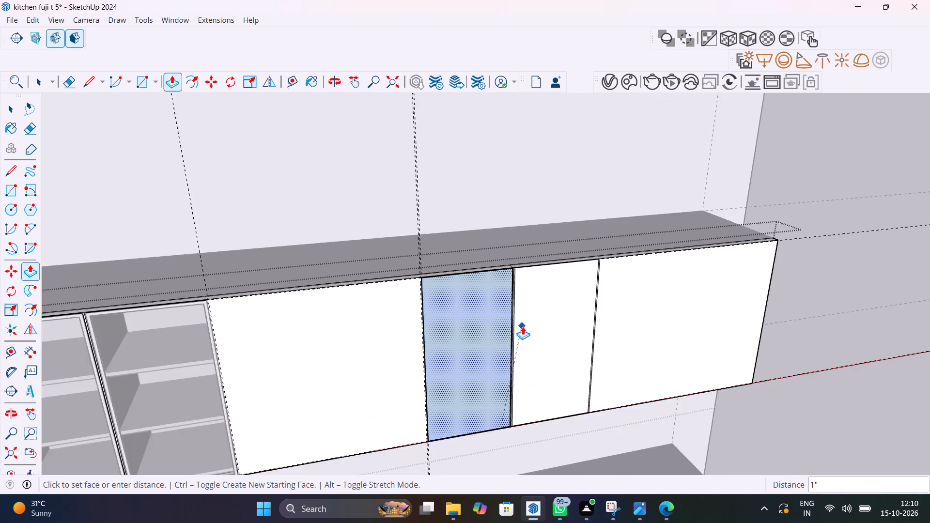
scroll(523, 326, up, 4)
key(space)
Open the wall-unit carcass group and push its face behind the recessed door opening inward with Push/Pull.
click(460, 357)
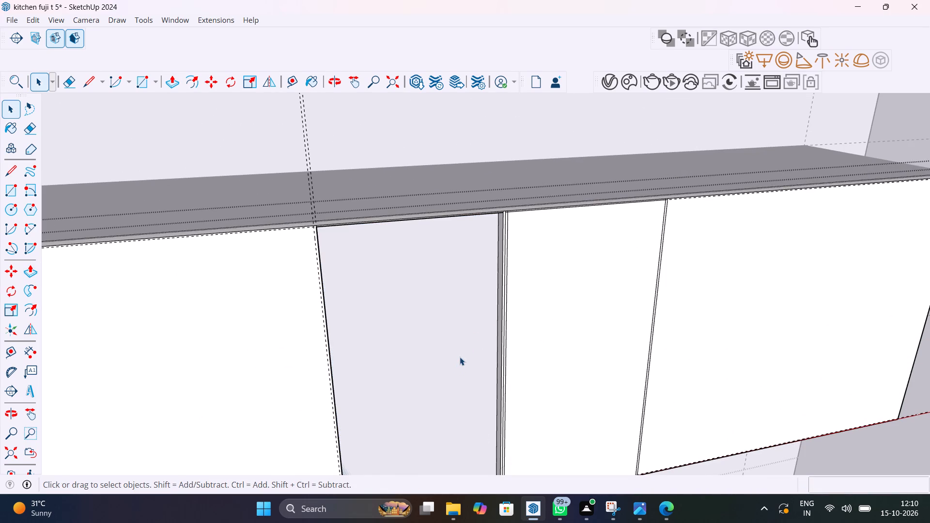
double_click(460, 357)
click(460, 357)
click(460, 357)
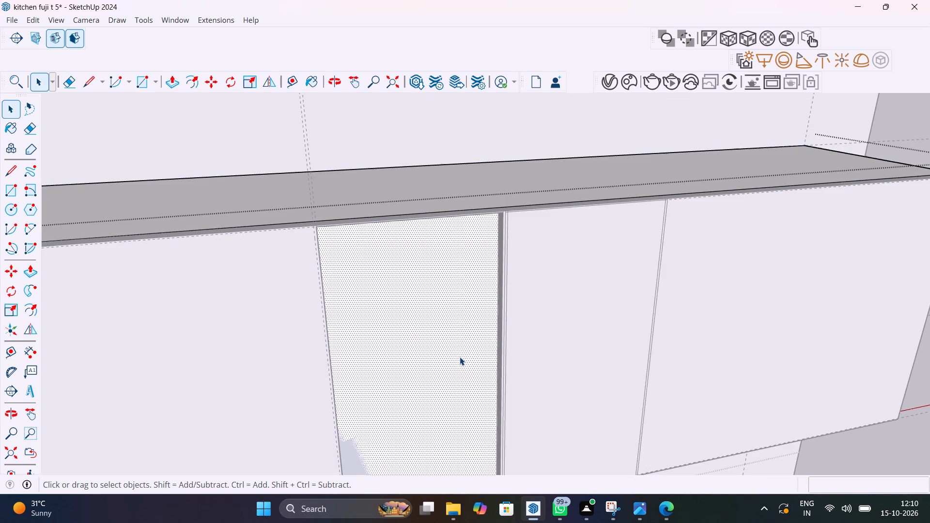
middle_drag(411, 335, 362, 295)
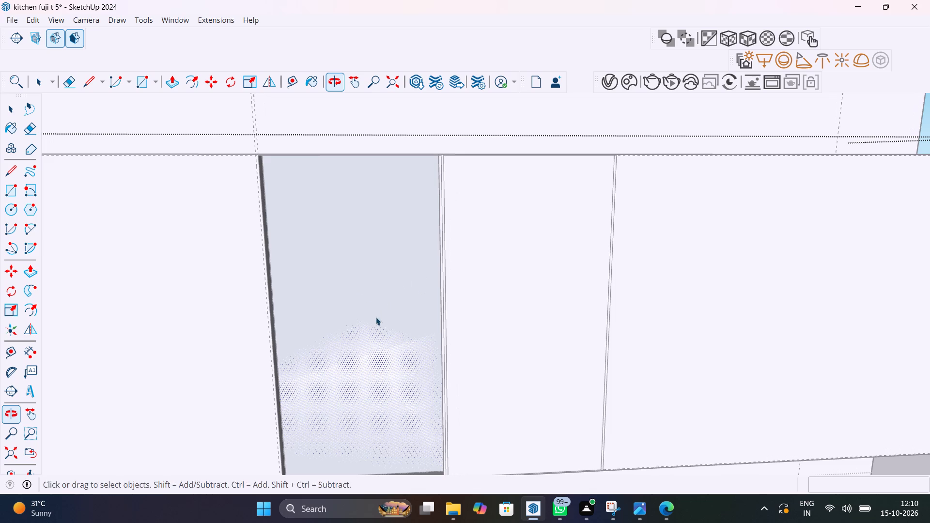
middle_drag(408, 366, 487, 462)
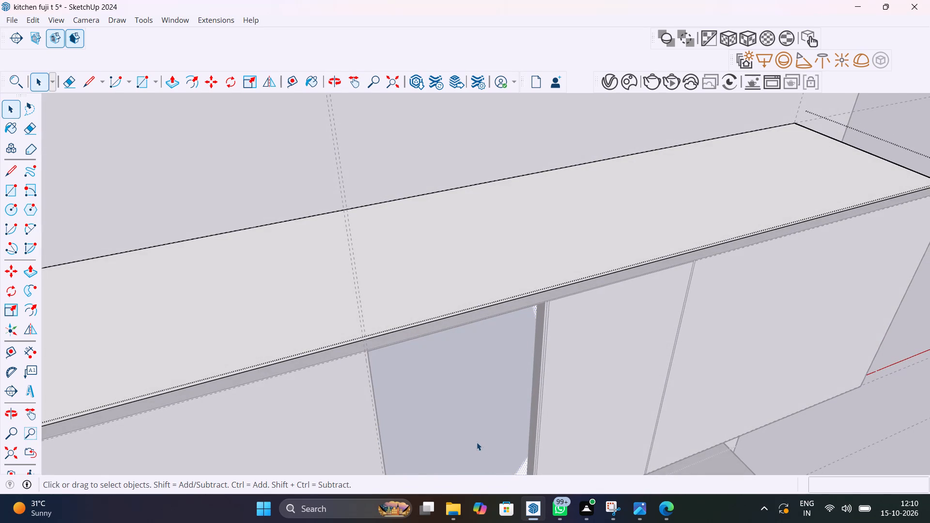
key(p)
click(471, 424)
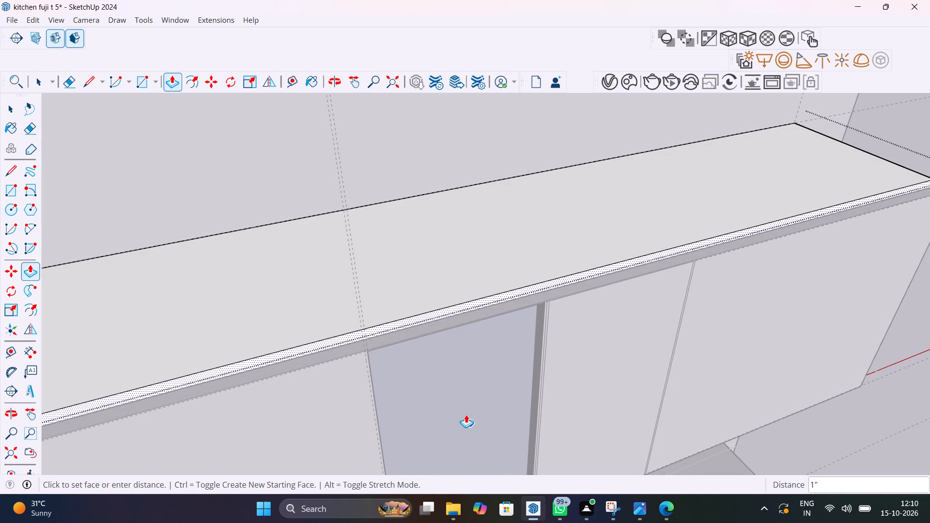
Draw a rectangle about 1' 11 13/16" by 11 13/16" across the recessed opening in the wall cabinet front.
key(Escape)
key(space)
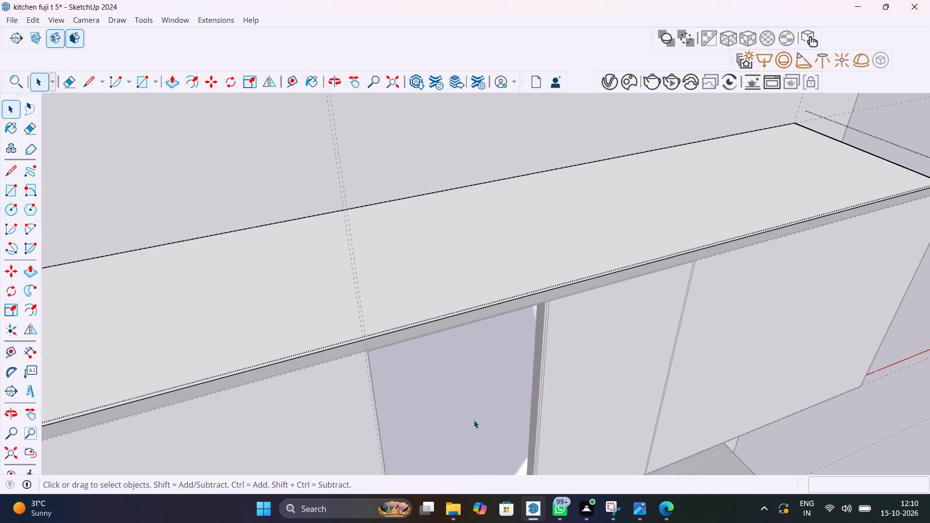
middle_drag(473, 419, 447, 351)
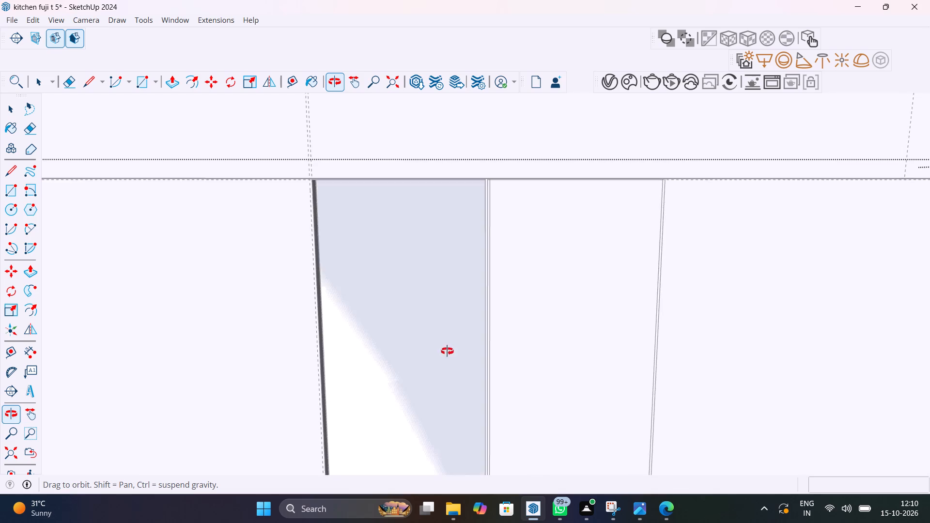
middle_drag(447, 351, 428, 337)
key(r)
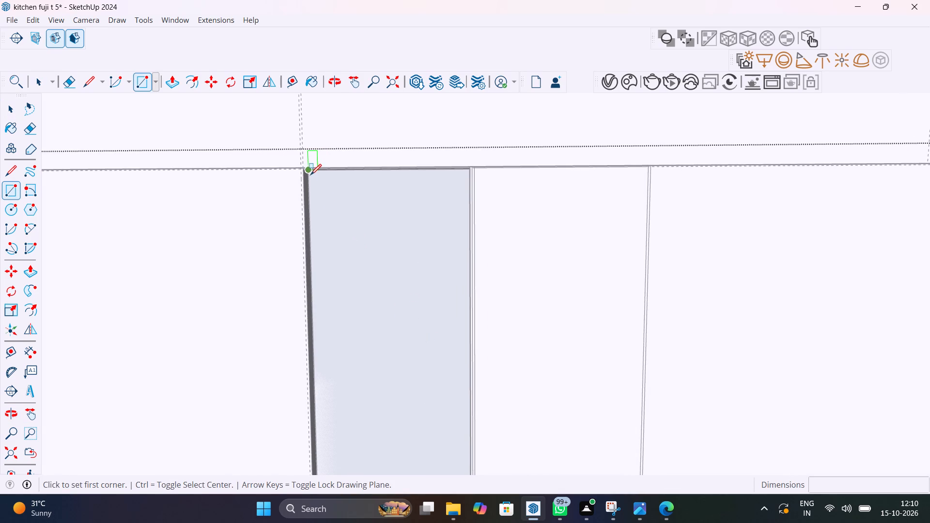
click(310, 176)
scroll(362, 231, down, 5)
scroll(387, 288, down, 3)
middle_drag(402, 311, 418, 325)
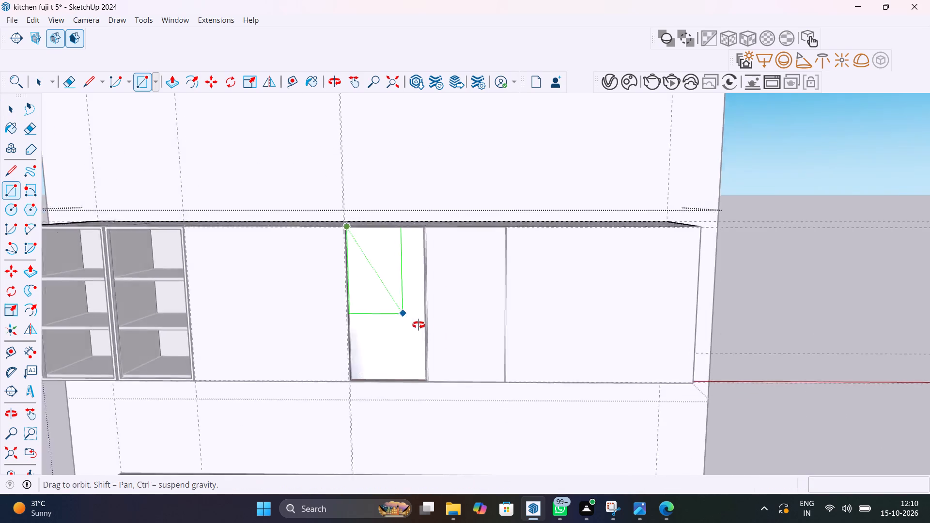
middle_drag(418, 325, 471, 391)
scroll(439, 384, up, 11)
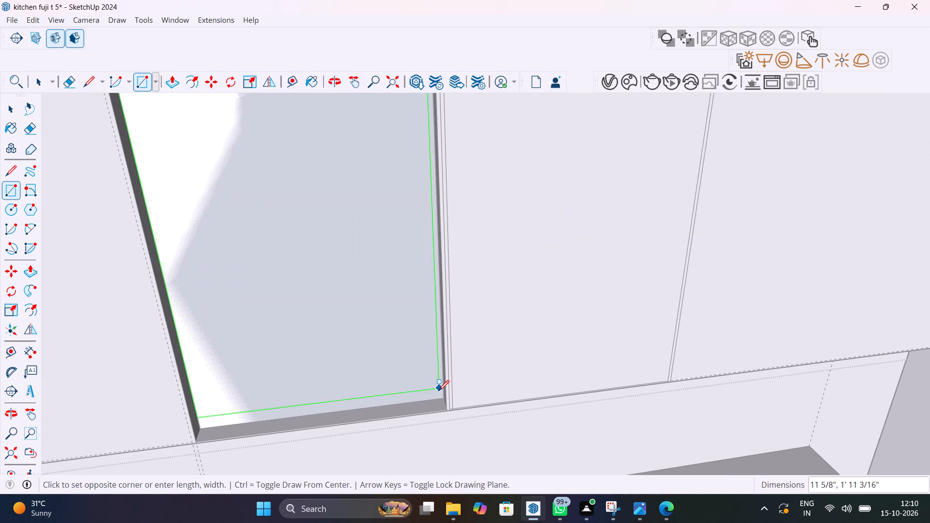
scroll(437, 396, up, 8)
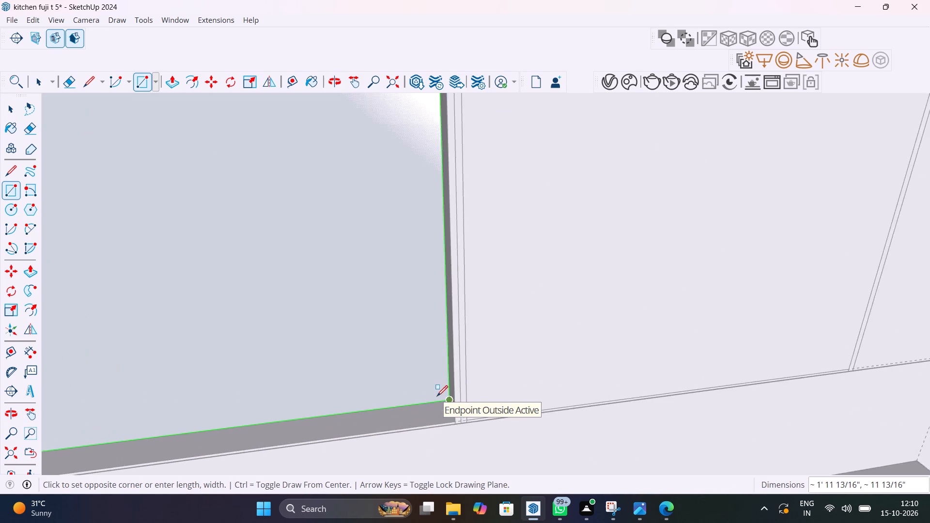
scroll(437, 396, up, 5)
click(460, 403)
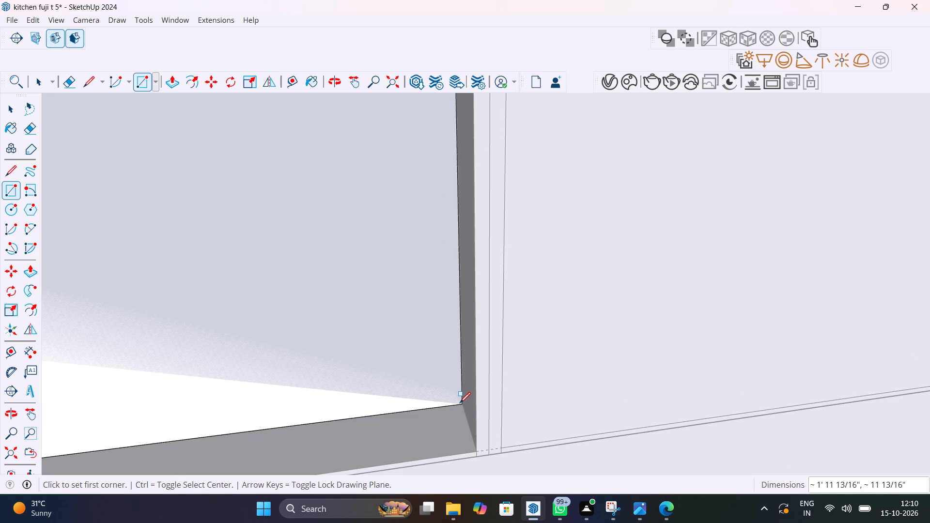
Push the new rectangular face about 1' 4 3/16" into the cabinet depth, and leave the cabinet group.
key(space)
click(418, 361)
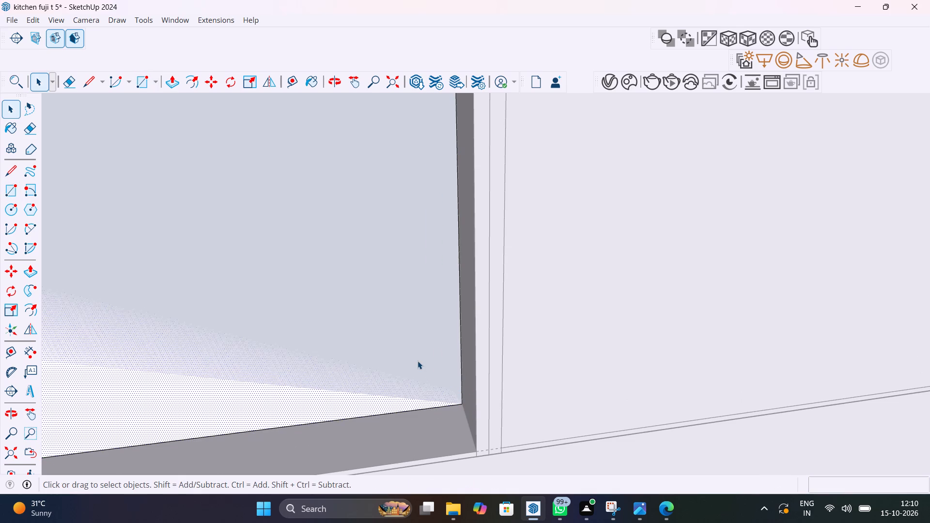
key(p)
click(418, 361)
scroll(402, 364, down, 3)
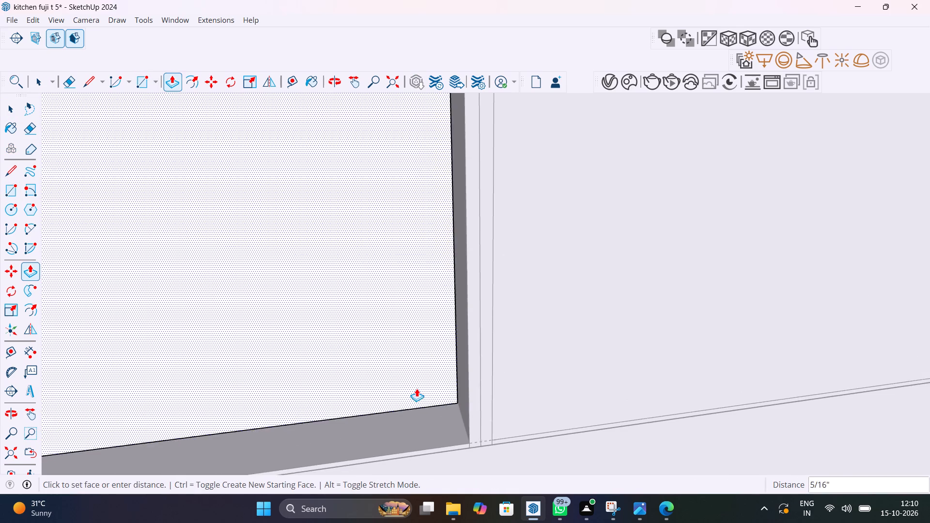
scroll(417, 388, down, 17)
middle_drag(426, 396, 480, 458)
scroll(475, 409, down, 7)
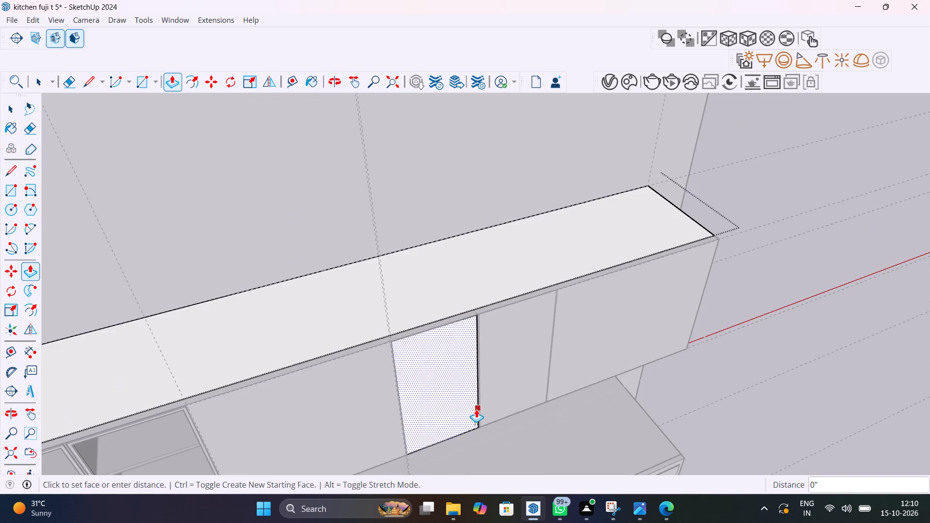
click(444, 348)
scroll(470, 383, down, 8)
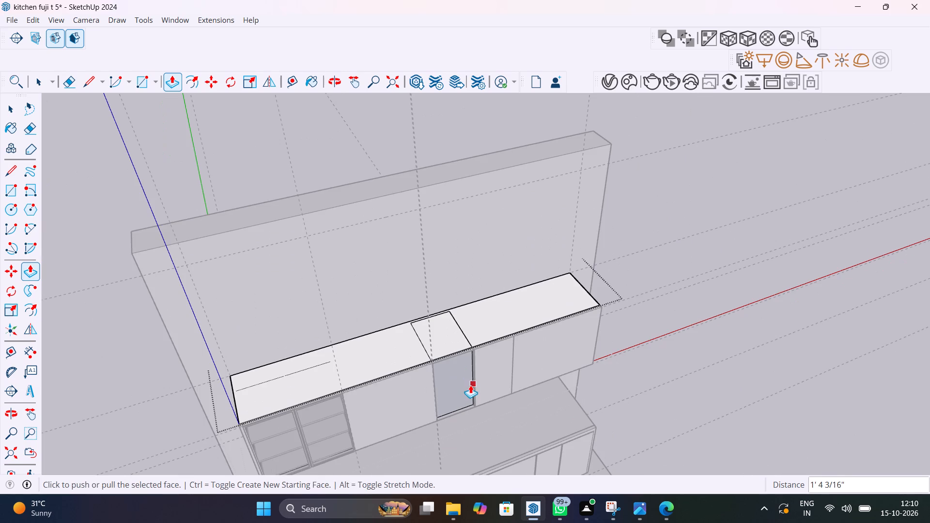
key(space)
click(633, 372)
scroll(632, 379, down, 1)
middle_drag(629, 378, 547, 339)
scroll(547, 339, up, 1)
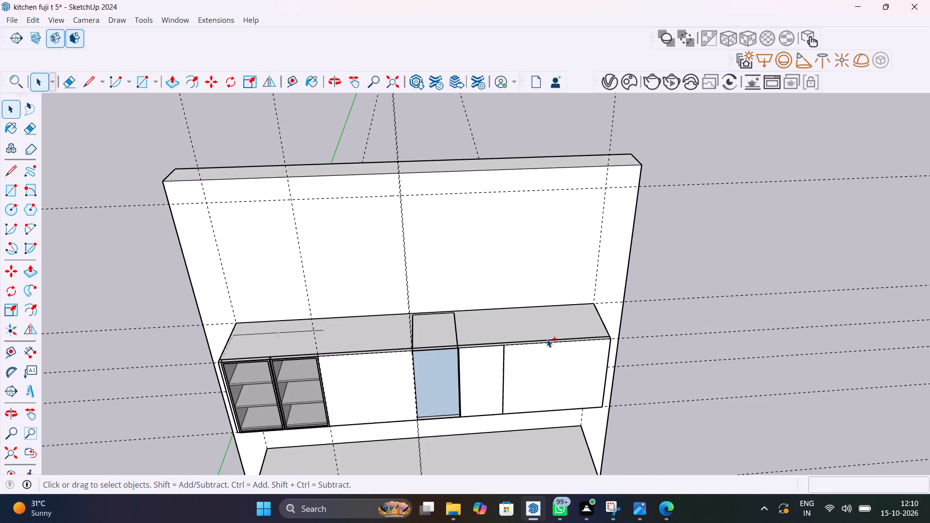
Undo the recent edits to the wall cabinet back to before the recess and the horizontal guides.
key(ctrl+z)
key(ctrl+z)
key(ctrl+z)
key(ctrl+z)
key(ctrl+z)
key(ctrl+z)
key(ctrl+z)
key(ctrl+z)
key(ctrl+z)
key(ctrl+z)
key(ctrl+z)
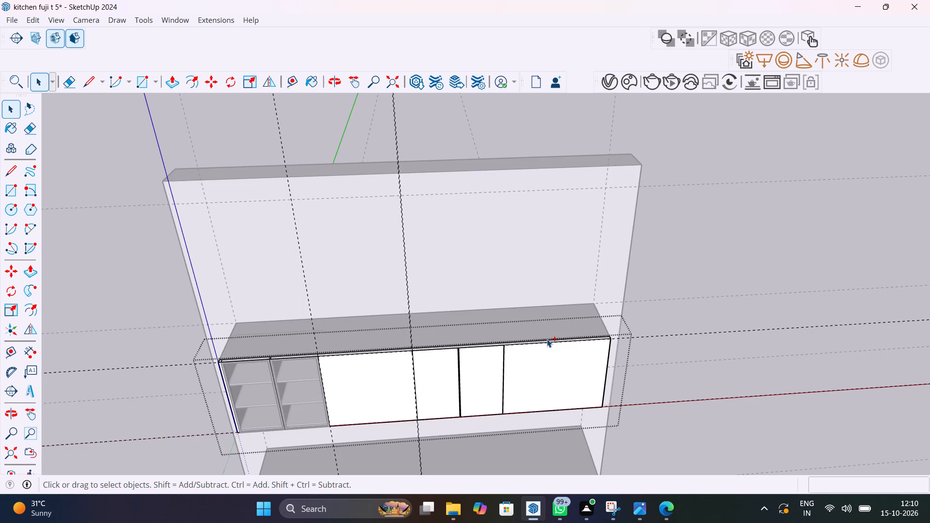
key(ctrl+z)
key(ctrl+z)
key(ctrl+z)
key(ctrl+z)
key(ctrl+z)
key(ctrl+z)
key(ctrl+z)
key(ctrl+z)
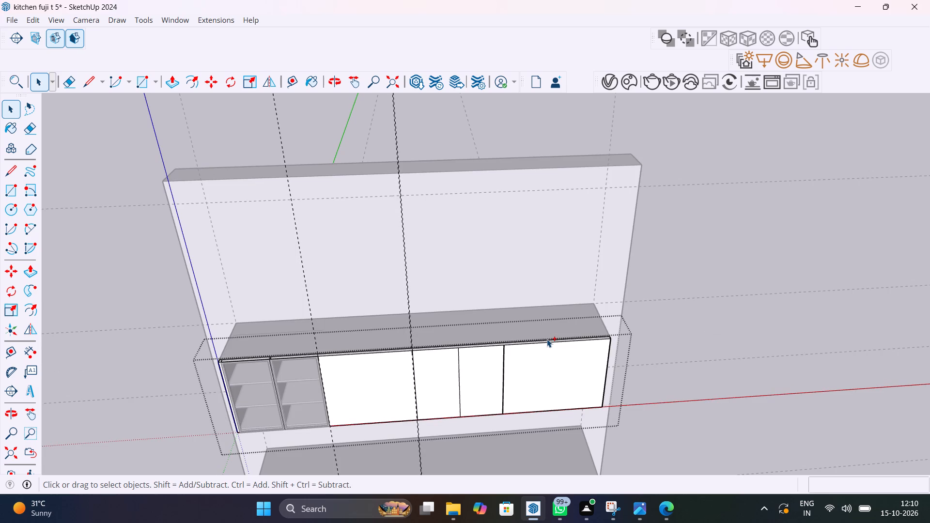
key(ctrl+z)
Redo edits up to the narrow vertical strip and the horizontal guides along the cabinet front, and close the group.
key(ctrl+y)
key(ctrl+y)
key(ctrl+y)
key(ctrl+y)
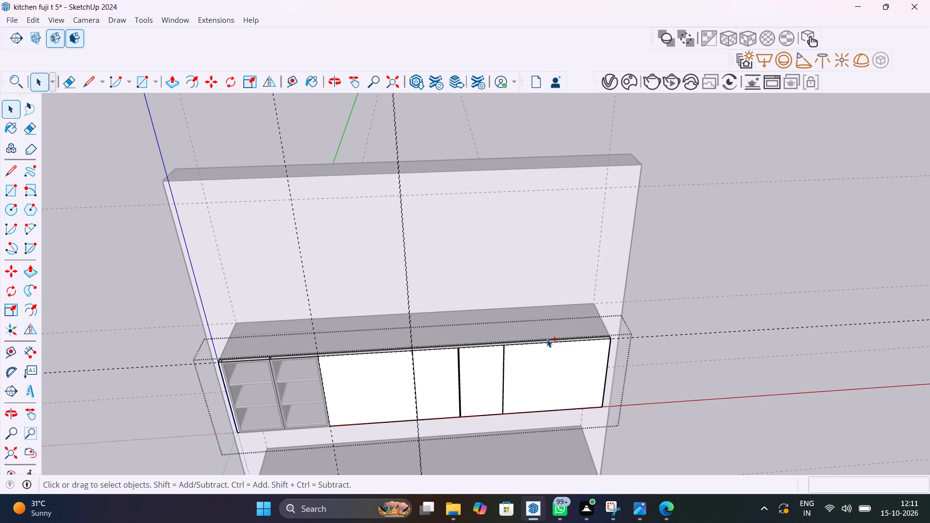
key(ctrl+y)
key(ctrl+y)
key(ctrl+y)
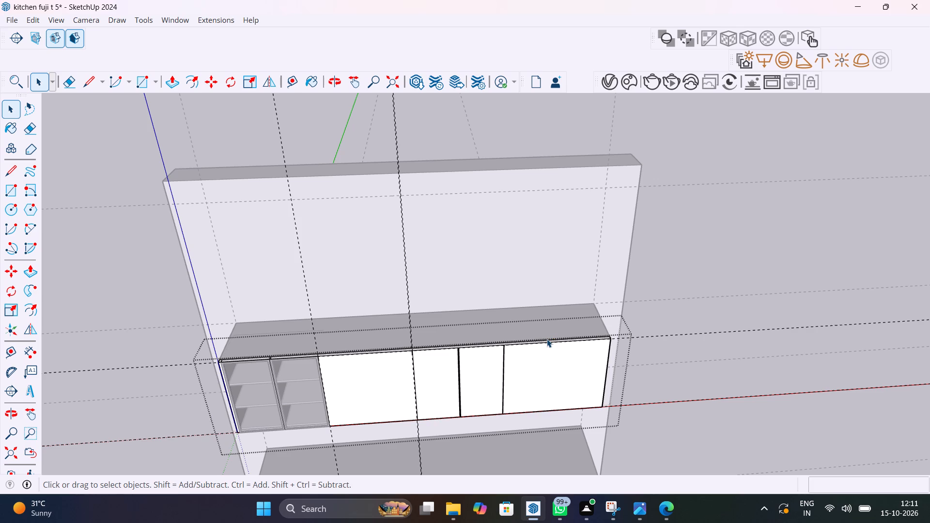
key(space)
click(736, 284)
click(737, 277)
Examine the wall cabinet's top edge, front panels and dividers from above and from the front.
scroll(447, 383, up, 9)
scroll(402, 298, up, 11)
middle_drag(416, 302, 417, 302)
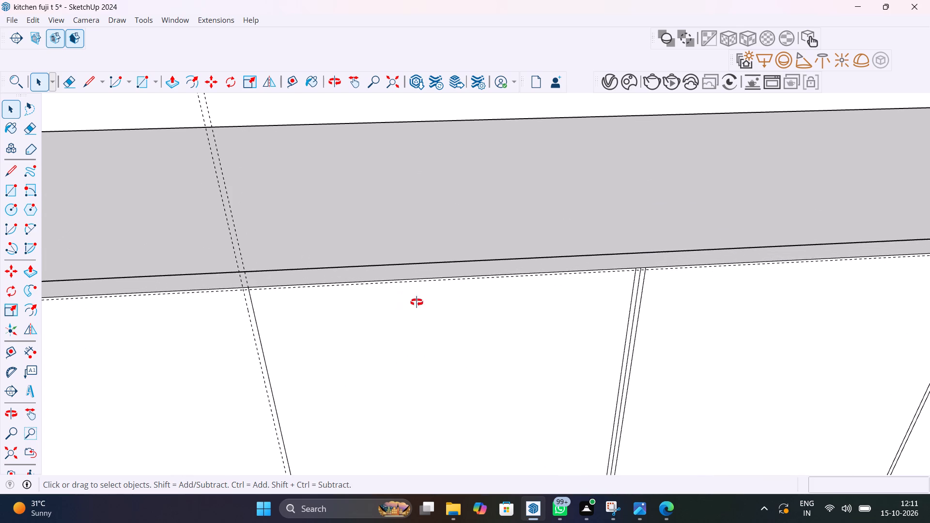
middle_drag(417, 302, 533, 225)
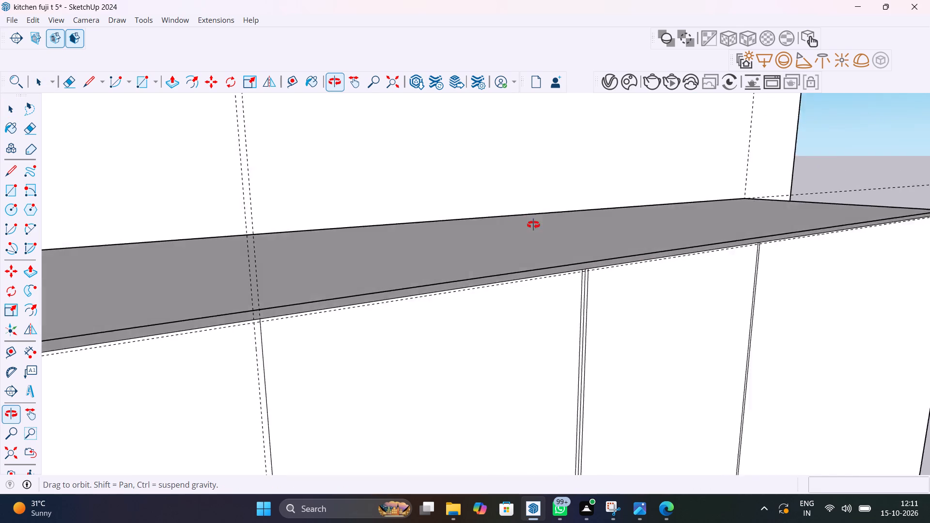
middle_drag(533, 225, 481, 224)
scroll(516, 334, down, 14)
middle_drag(533, 393, 458, 288)
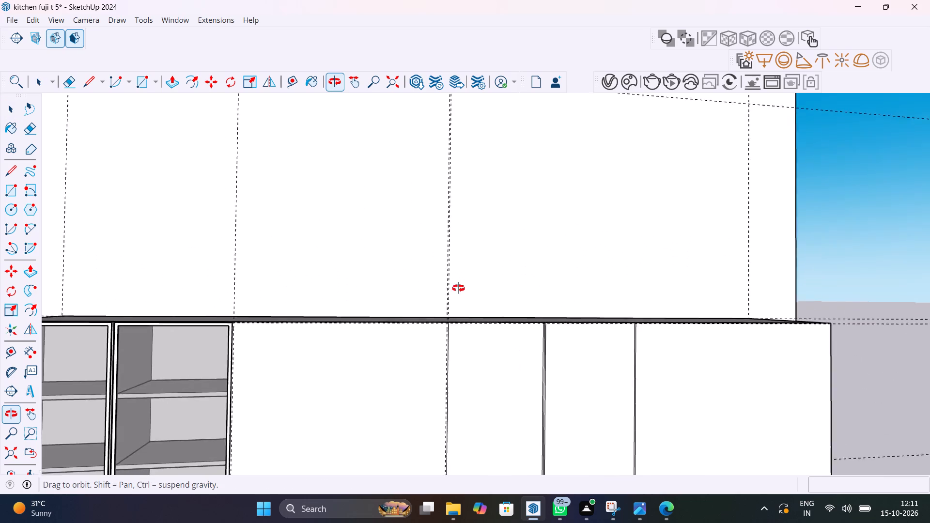
middle_drag(458, 288, 474, 317)
shift+middle_drag(529, 403, 457, 270)
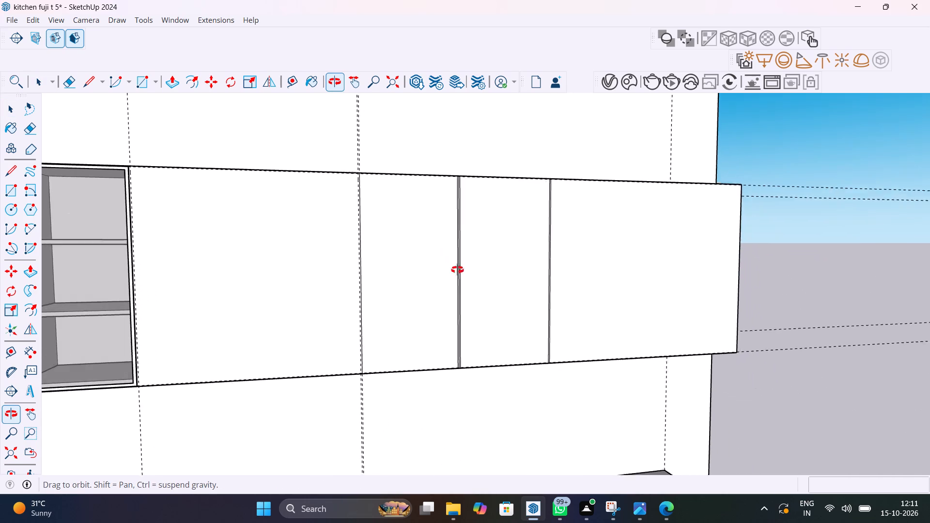
shift+middle_drag(457, 270, 458, 270)
shift+middle_drag(464, 333, 487, 441)
Inside the cabinet group, copy the top edge of the panel beside the vertical guides down onto the horizontal guide.
double_click(452, 378)
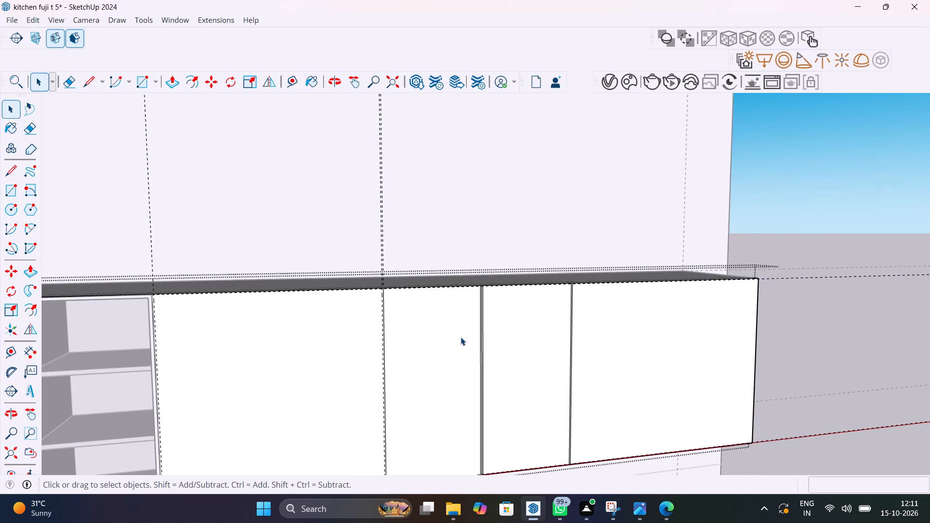
scroll(465, 324, up, 8)
middle_drag(495, 323, 476, 315)
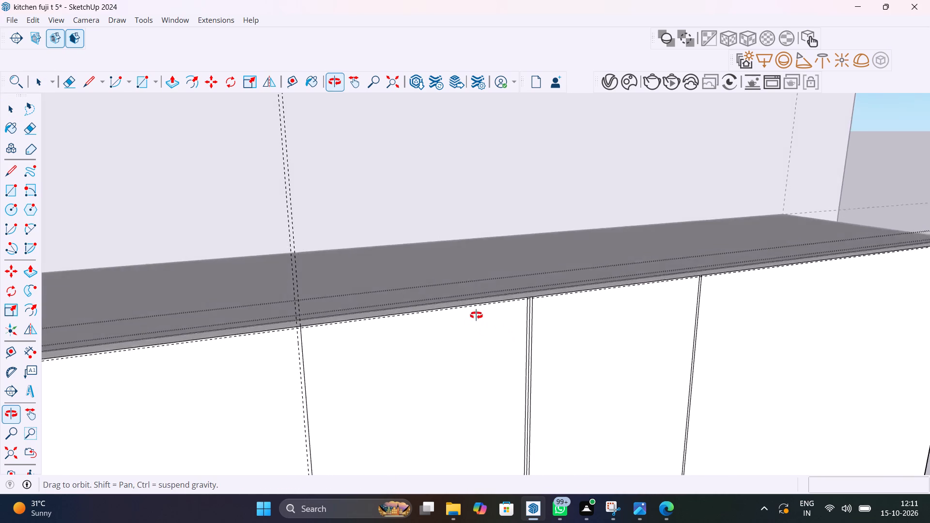
middle_drag(476, 315, 402, 335)
scroll(485, 305, up, 9)
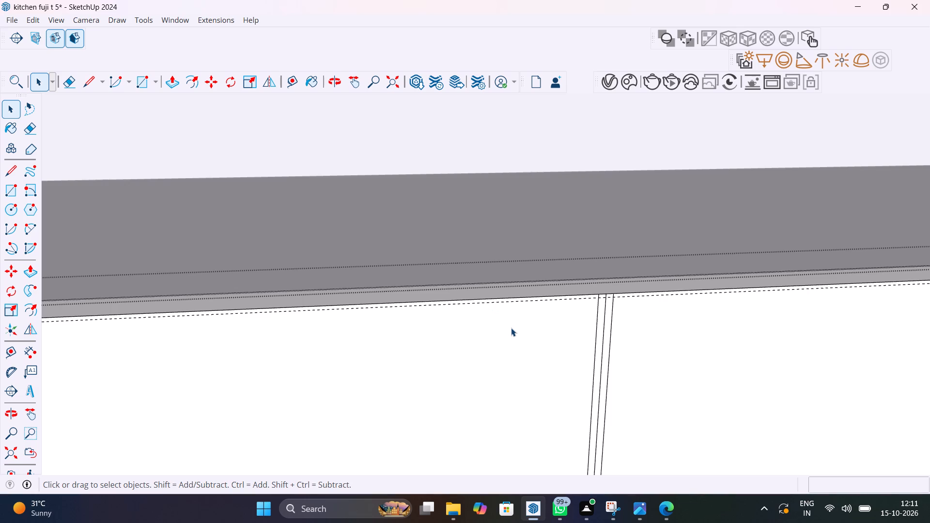
shift+middle_drag(516, 329, 799, 332)
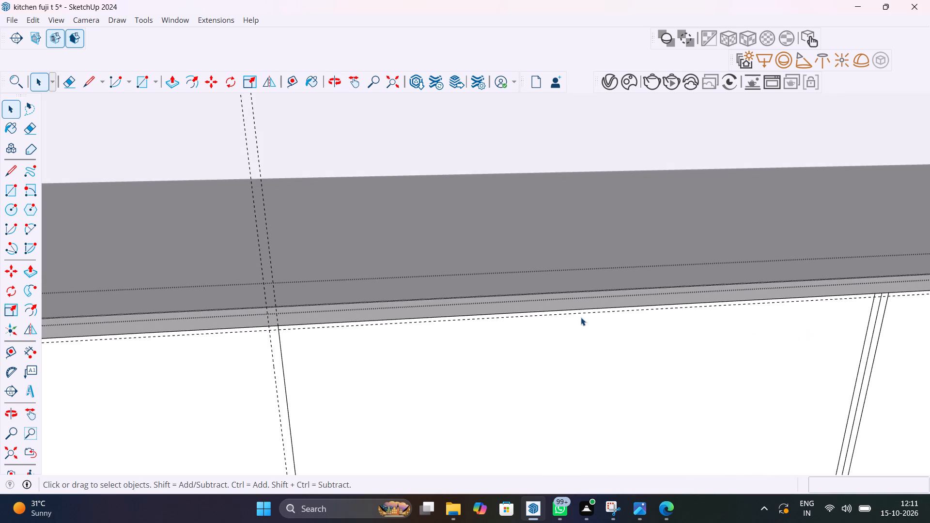
click(583, 309)
key(m)
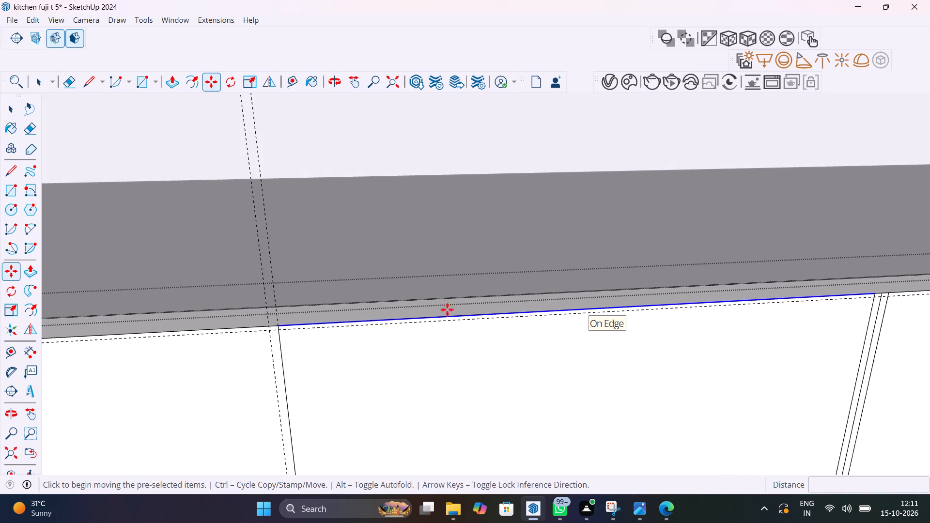
scroll(282, 329, up, 20)
scroll(282, 329, up, 3)
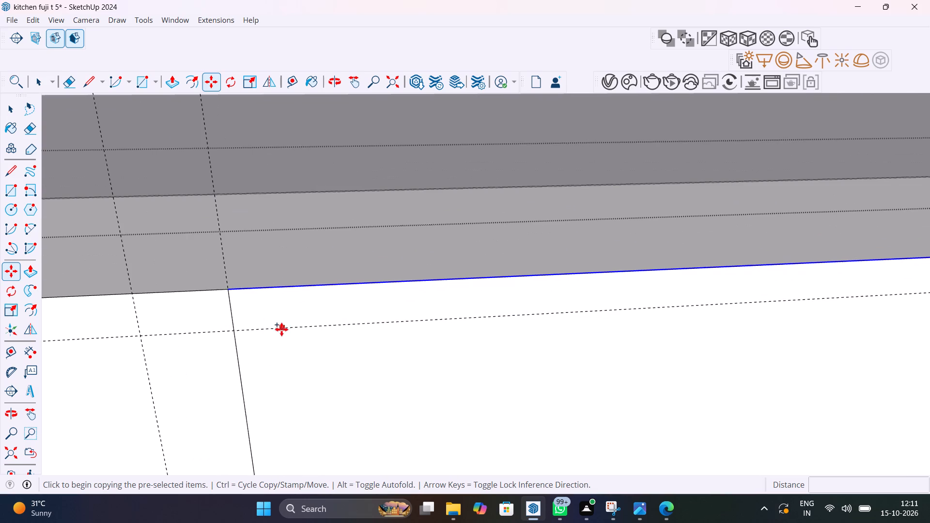
click(227, 292)
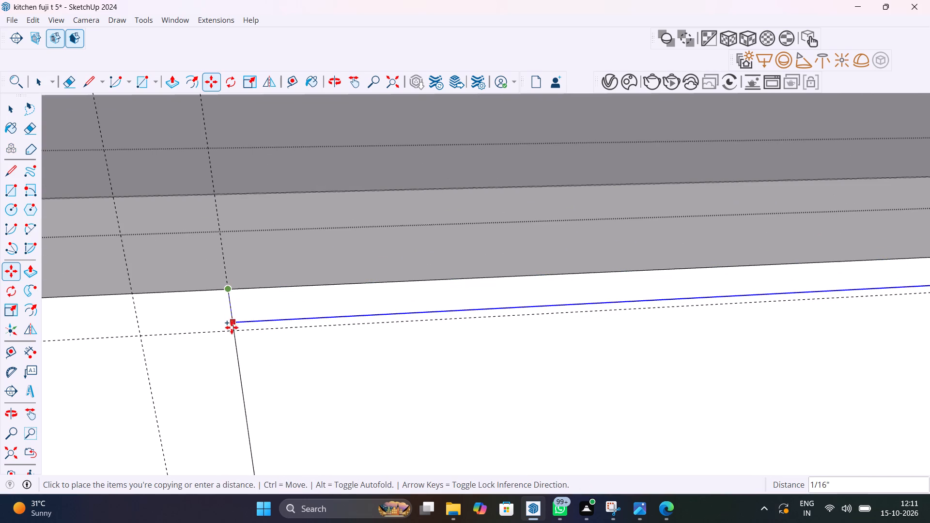
click(232, 329)
scroll(319, 358, down, 20)
scroll(319, 358, down, 3)
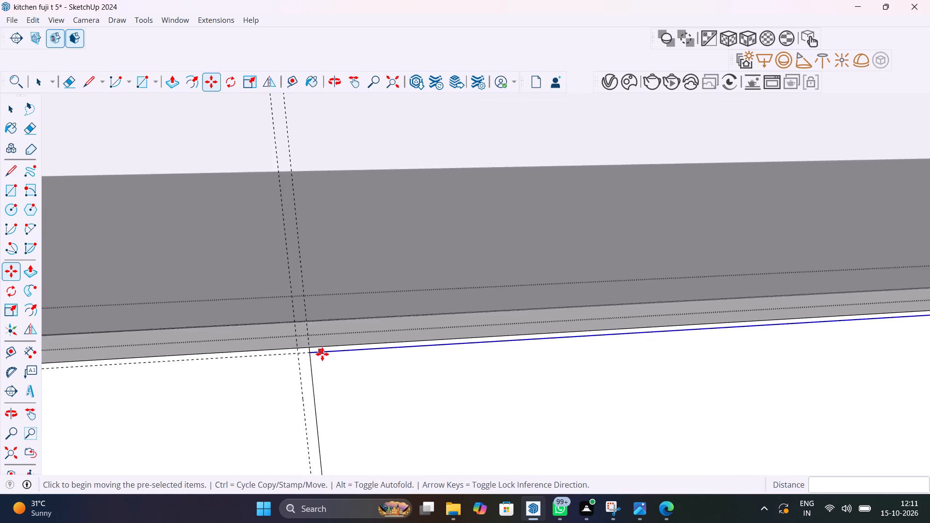
scroll(322, 354, down, 15)
middle_drag(440, 422, 514, 257)
scroll(520, 338, down, 3)
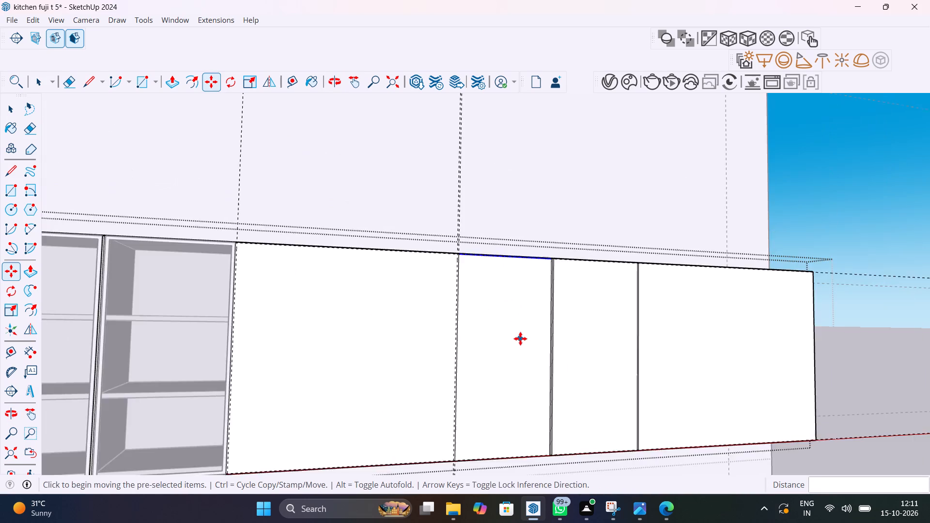
scroll(520, 338, down, 10)
key(space)
Copy the bottom edge of the panel beside the vertical guides up about 1/16" onto the lower horizontal guide.
scroll(501, 408, up, 16)
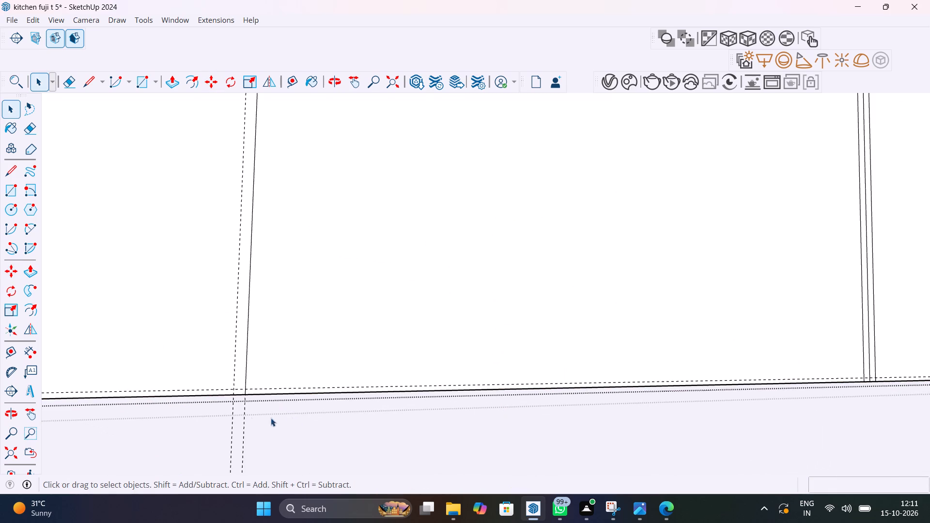
scroll(249, 406, up, 6)
scroll(249, 397, down, 7)
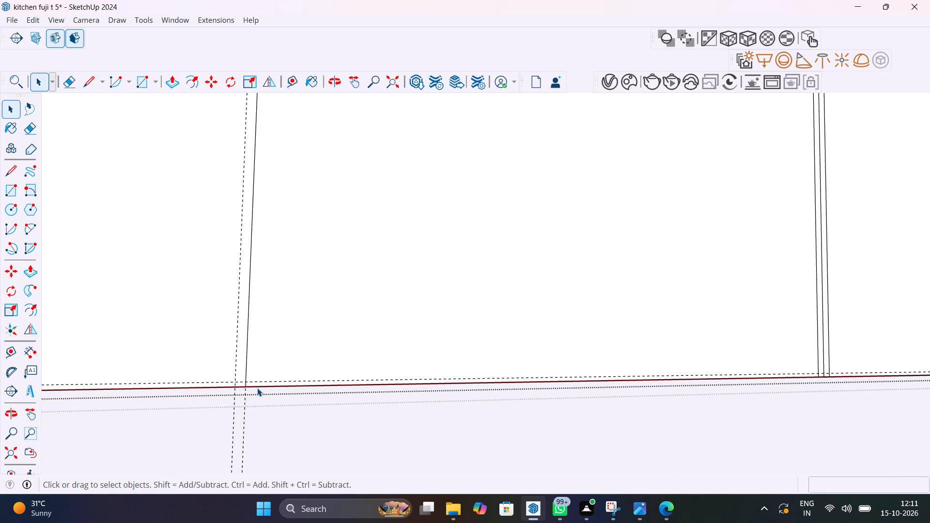
click(258, 386)
middle_drag(260, 387, 326, 451)
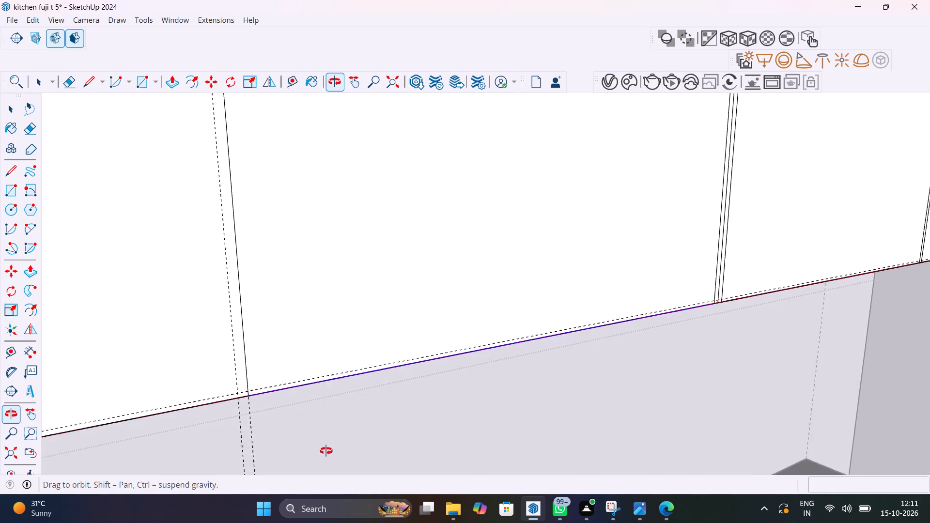
middle_drag(326, 451, 335, 474)
scroll(263, 398, up, 4)
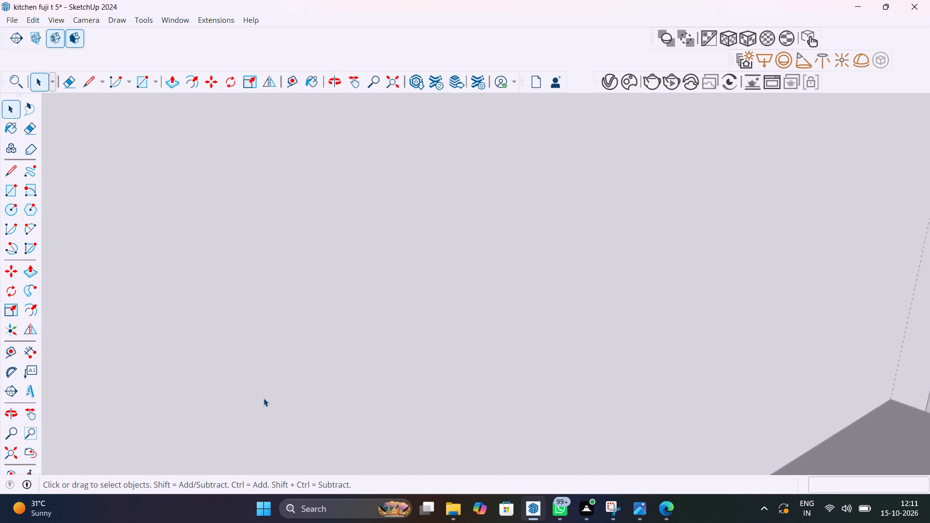
scroll(263, 398, up, 2)
scroll(263, 398, down, 5)
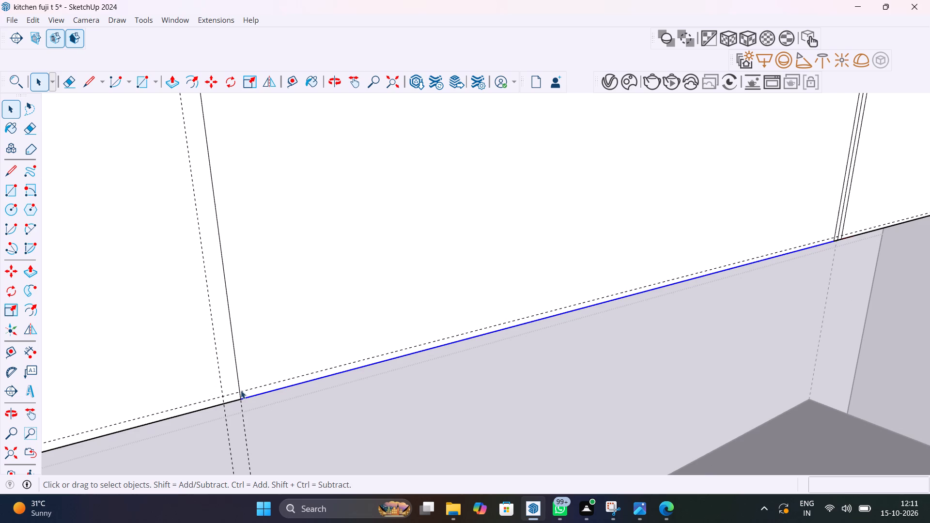
scroll(241, 397, up, 6)
key(m)
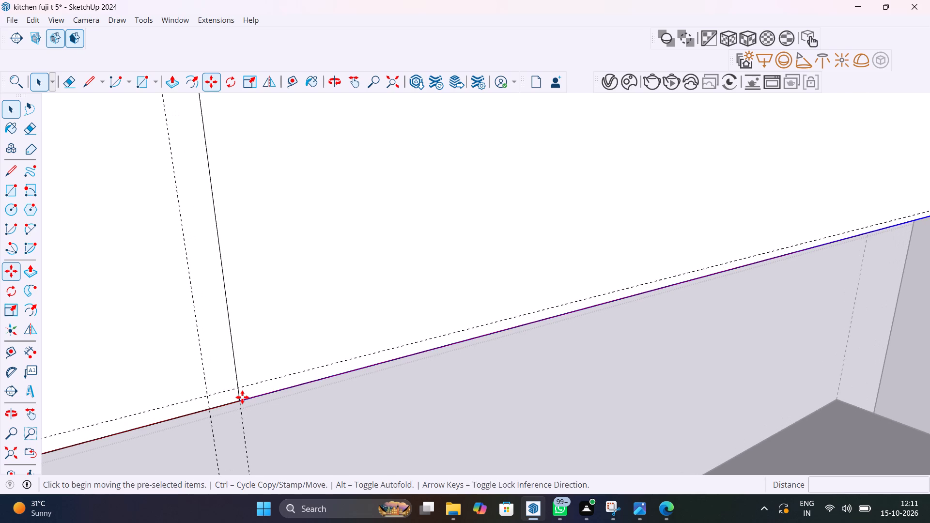
click(240, 402)
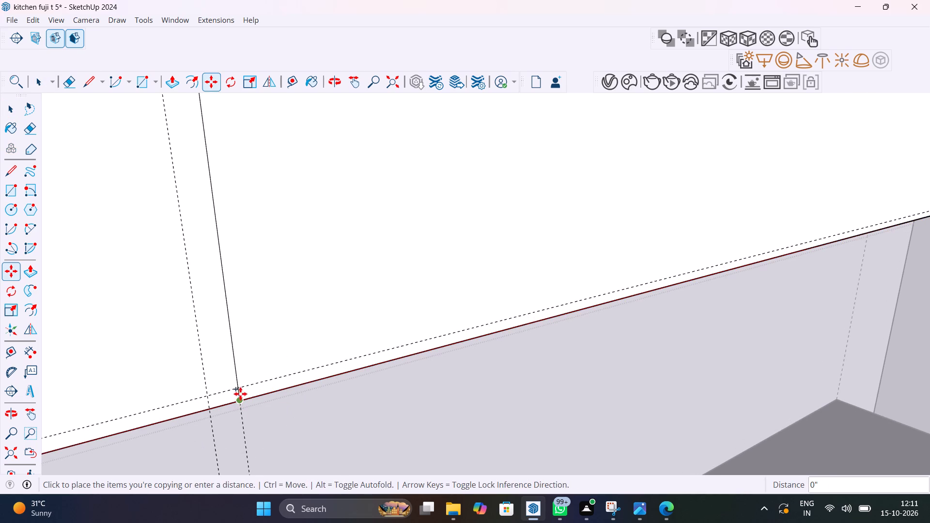
click(240, 390)
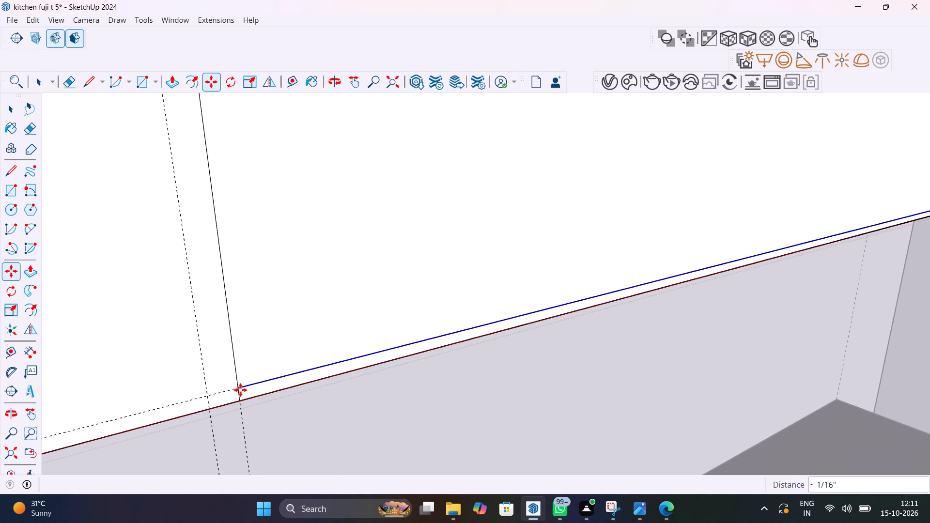
key(space)
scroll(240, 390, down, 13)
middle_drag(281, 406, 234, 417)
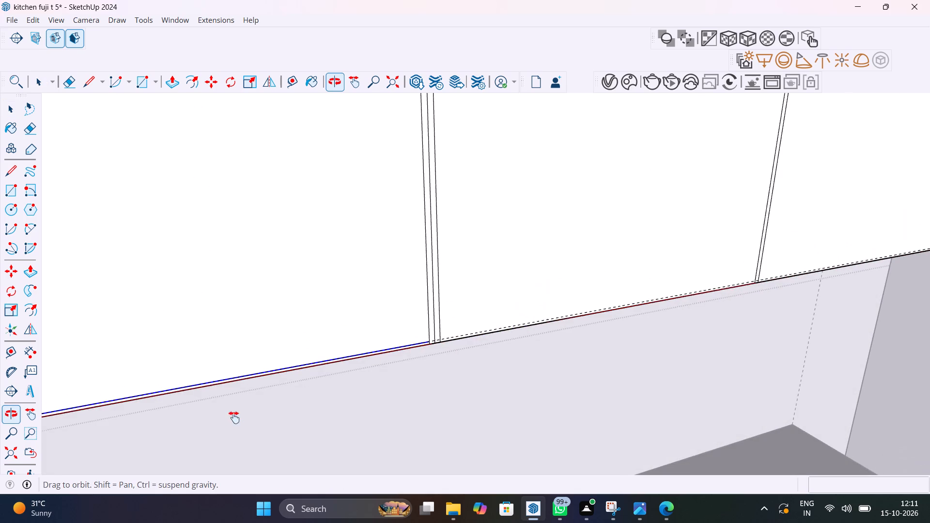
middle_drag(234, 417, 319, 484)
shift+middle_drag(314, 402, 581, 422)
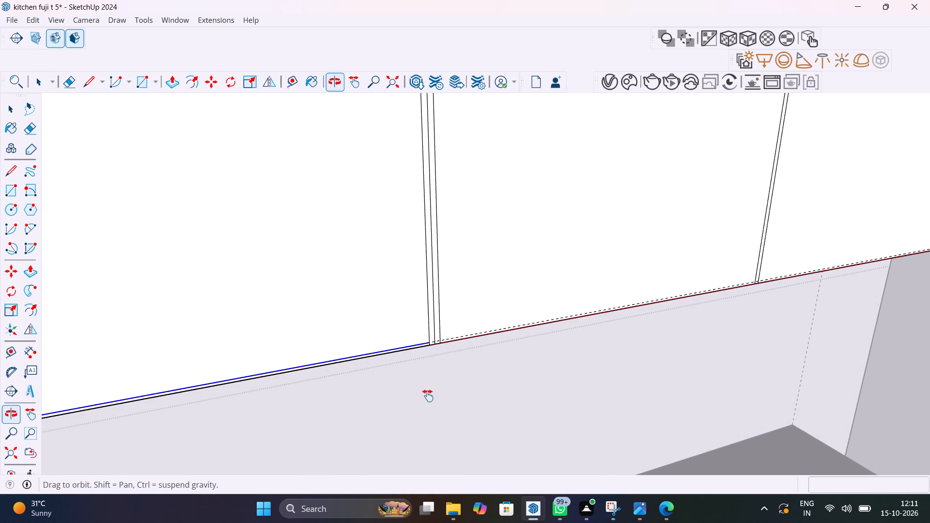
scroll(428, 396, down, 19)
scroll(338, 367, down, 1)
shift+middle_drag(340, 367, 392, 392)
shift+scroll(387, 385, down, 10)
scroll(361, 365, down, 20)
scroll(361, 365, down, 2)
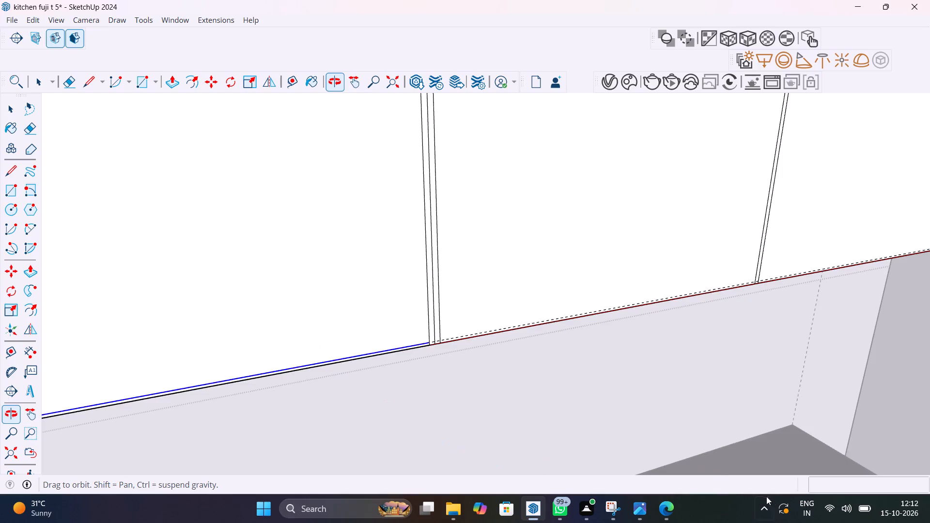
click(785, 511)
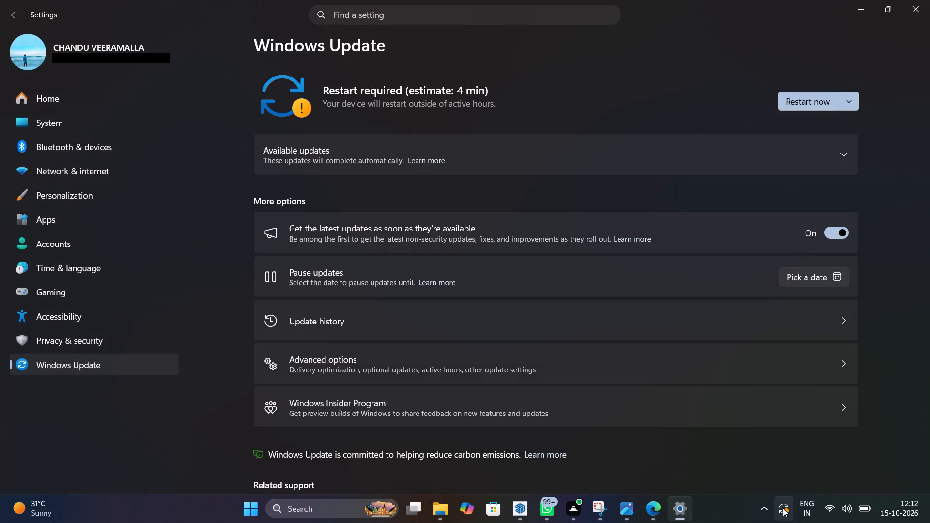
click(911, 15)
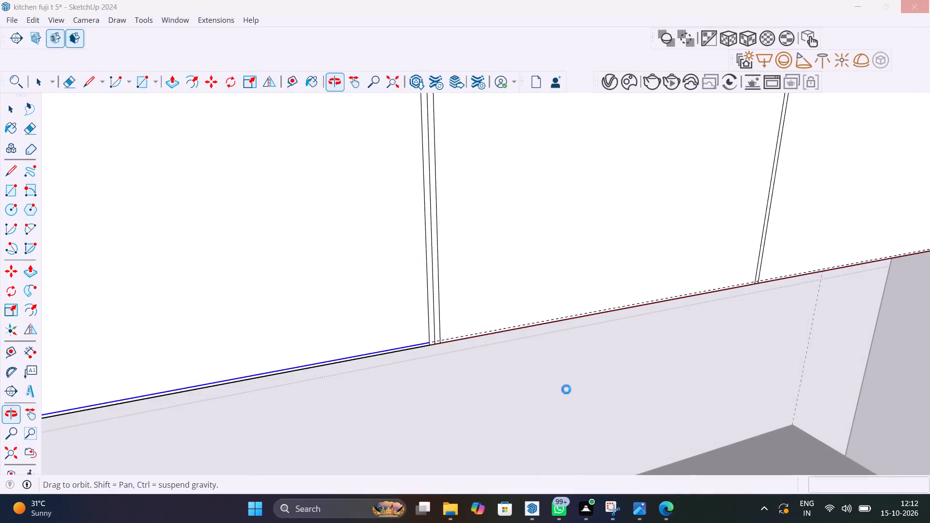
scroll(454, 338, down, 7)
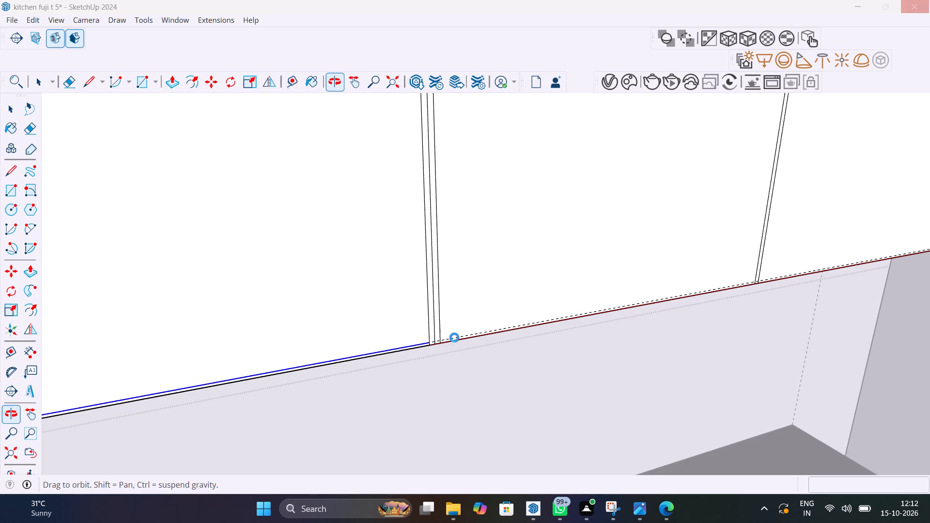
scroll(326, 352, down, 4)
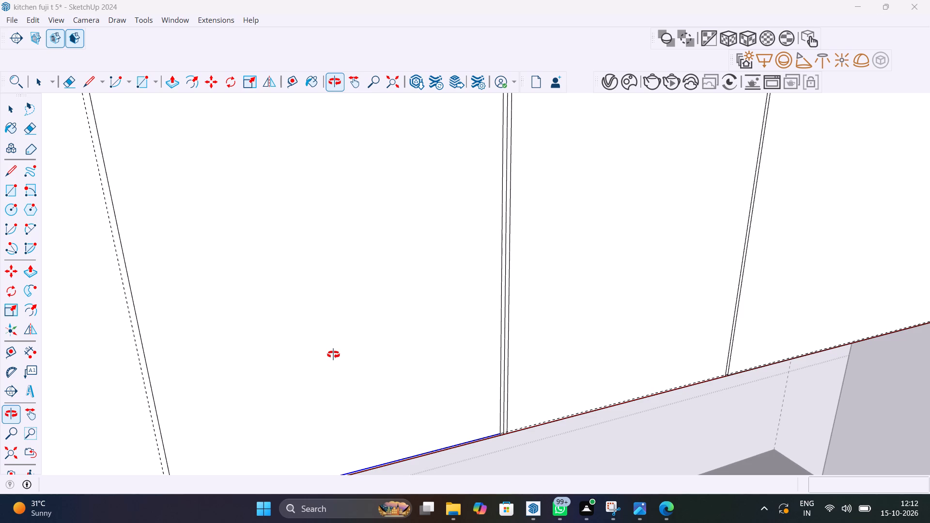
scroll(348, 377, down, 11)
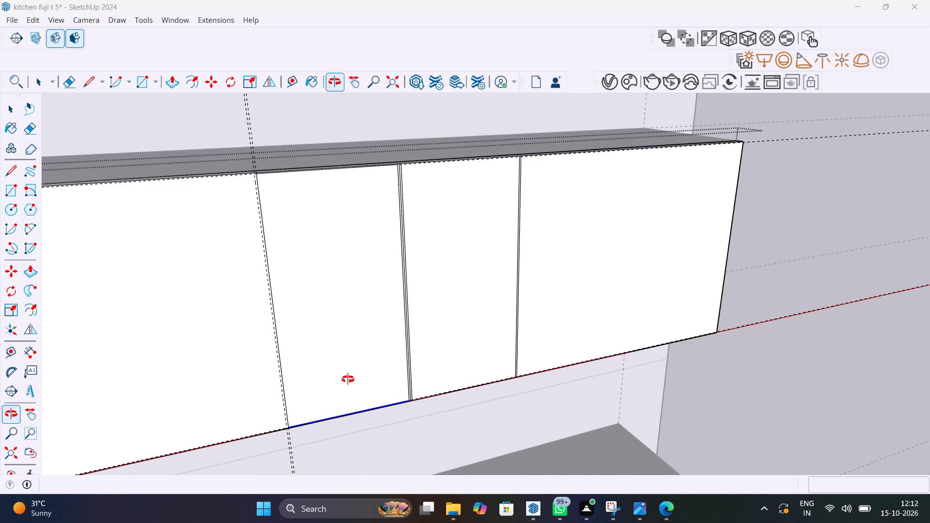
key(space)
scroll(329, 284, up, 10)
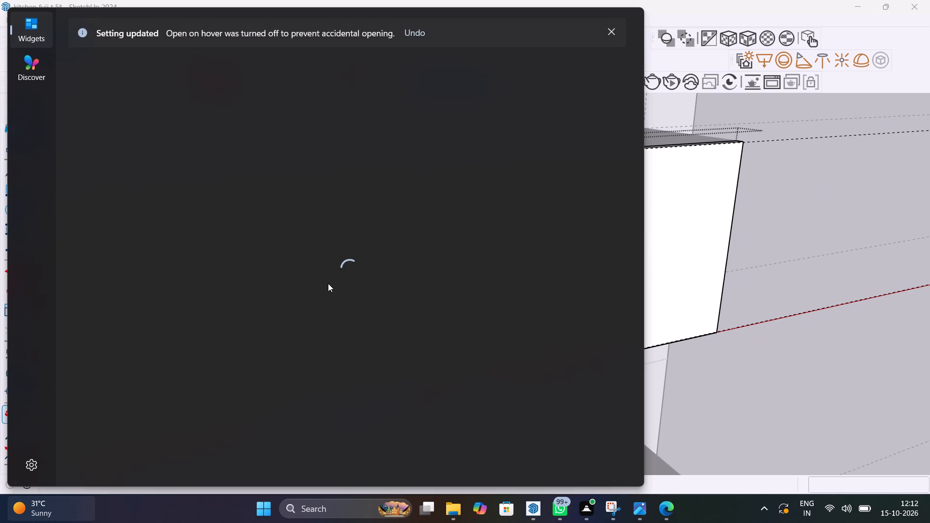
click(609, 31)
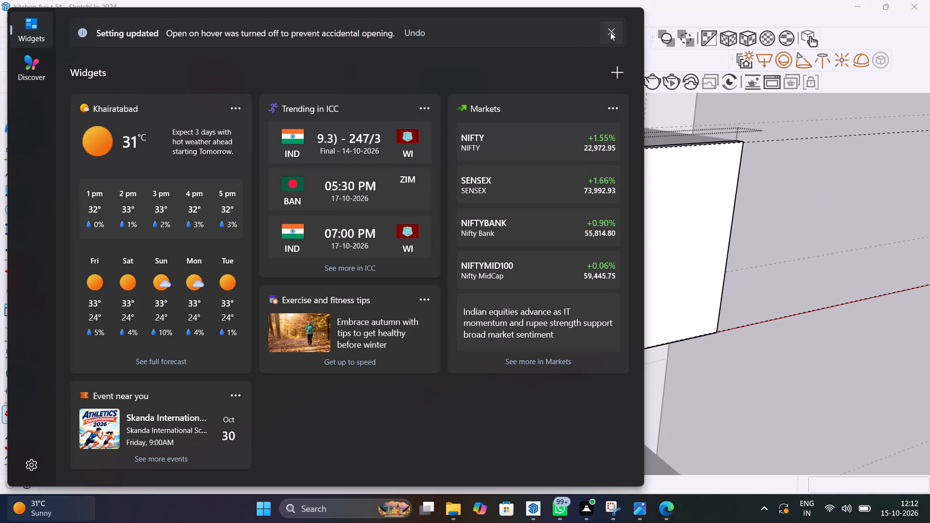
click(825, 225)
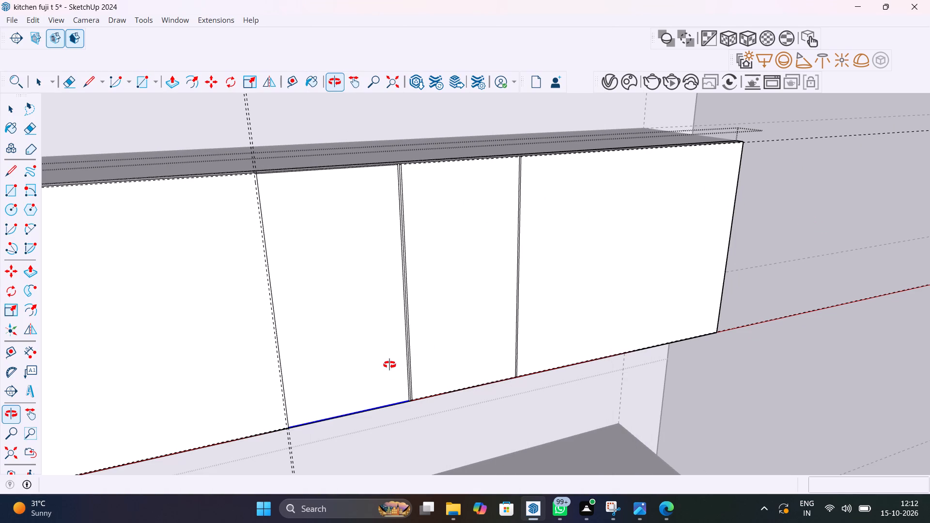
Push the front face of the panel beside the vertical guides inward about 2 3/4" and close the group.
key(space)
click(360, 331)
key(p)
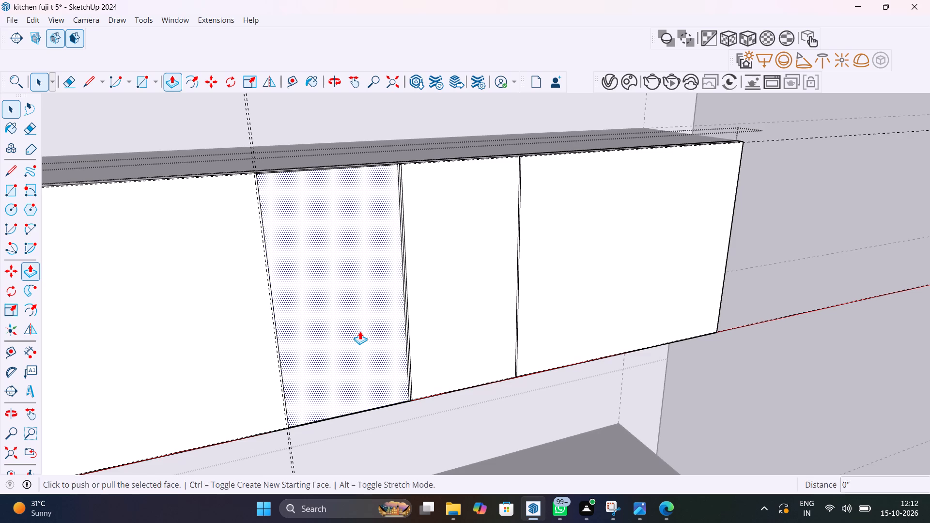
click(360, 331)
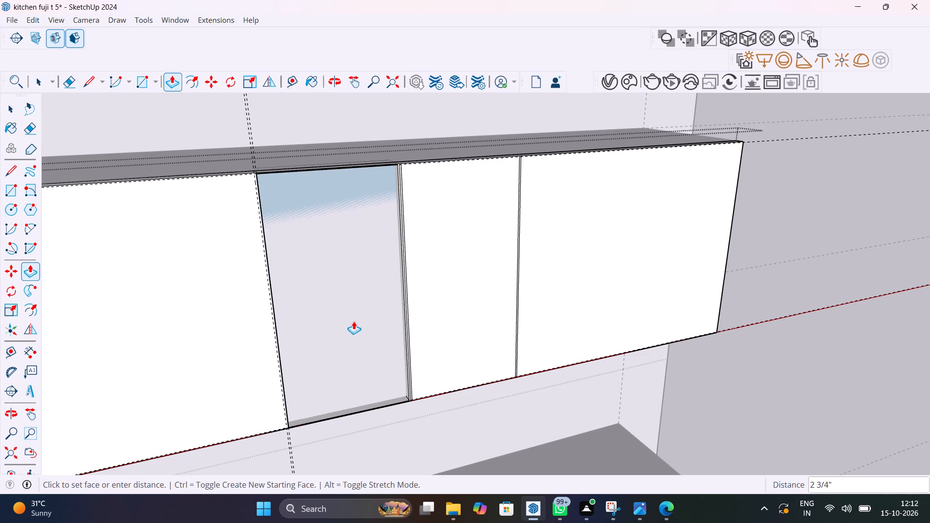
click(354, 321)
key(space)
click(774, 279)
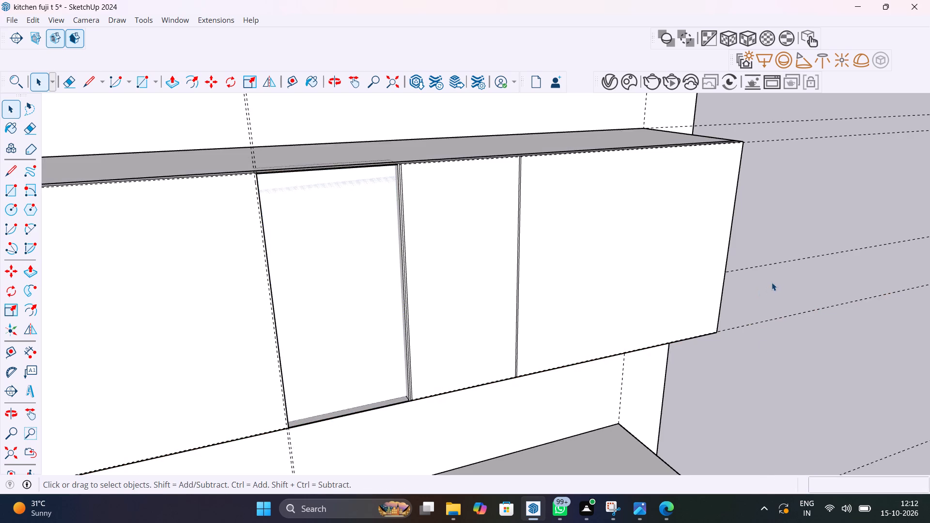
Open the cabinet body group and draw a rectangle about 11 13/16" by 1' 11 13/16" between opposite inner corners of the recessed opening.
middle_drag(762, 343, 643, 415)
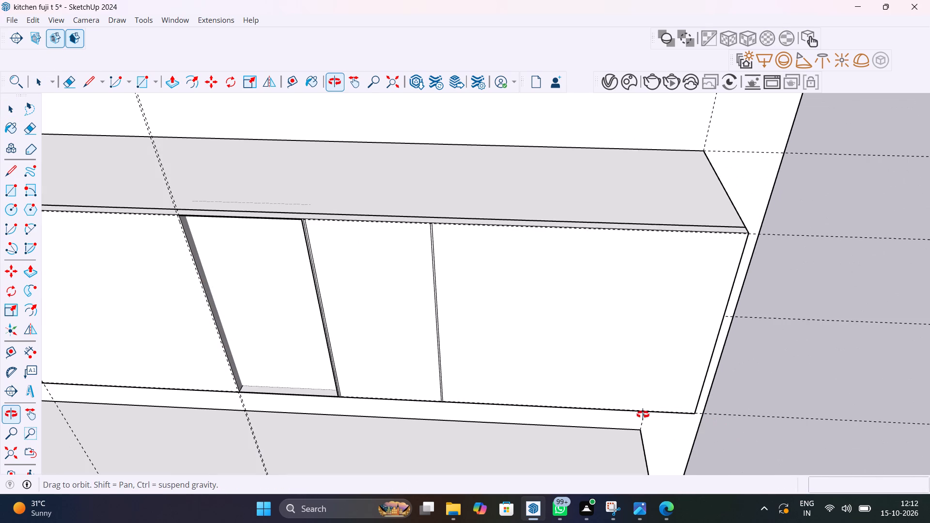
middle_drag(643, 415, 752, 444)
double_click(622, 224)
middle_drag(503, 328, 501, 323)
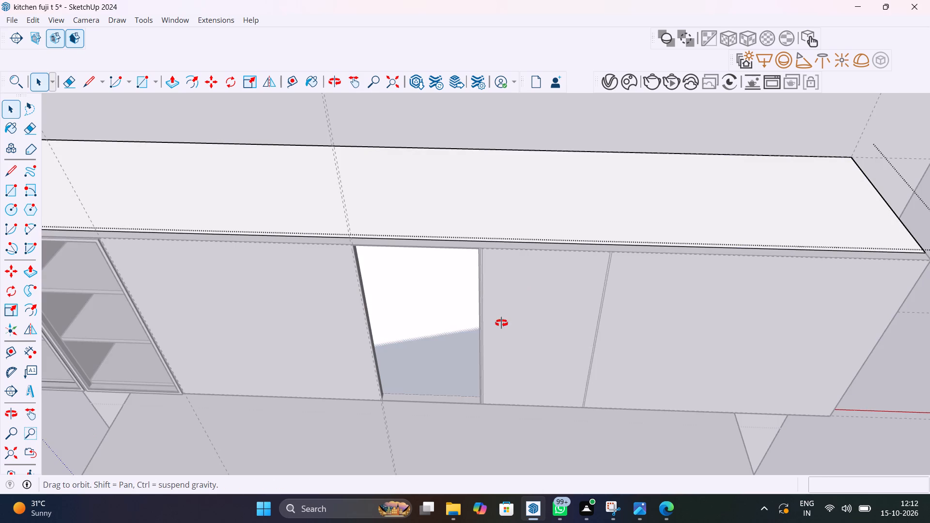
middle_drag(501, 323, 529, 215)
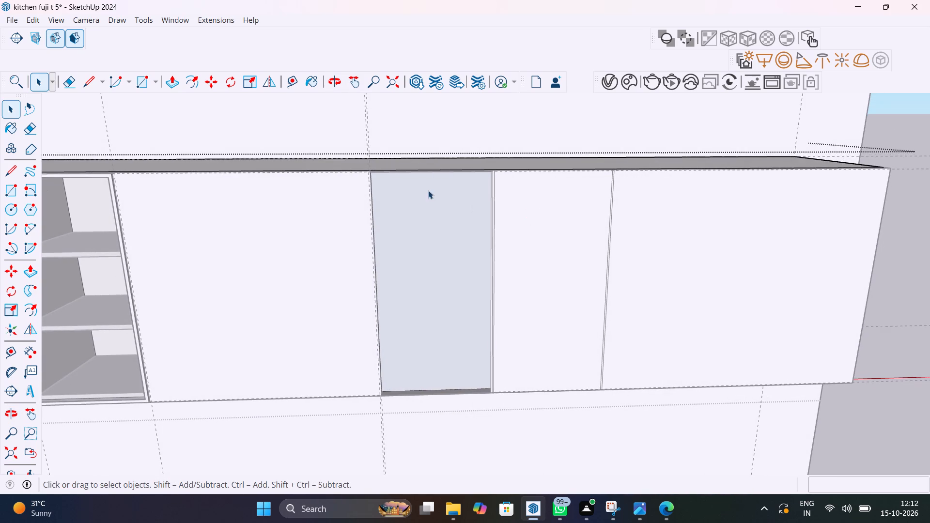
scroll(428, 190, up, 4)
middle_drag(430, 228, 395, 200)
key(r)
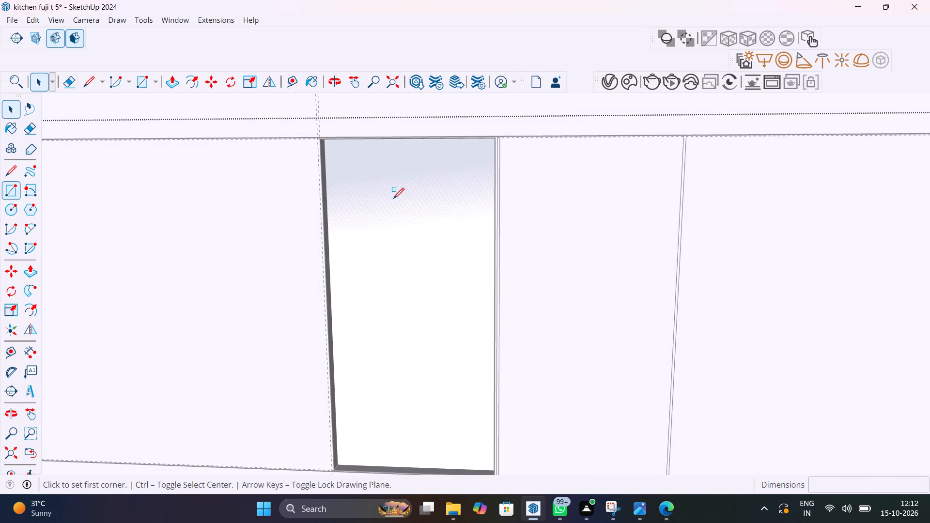
scroll(329, 145, up, 13)
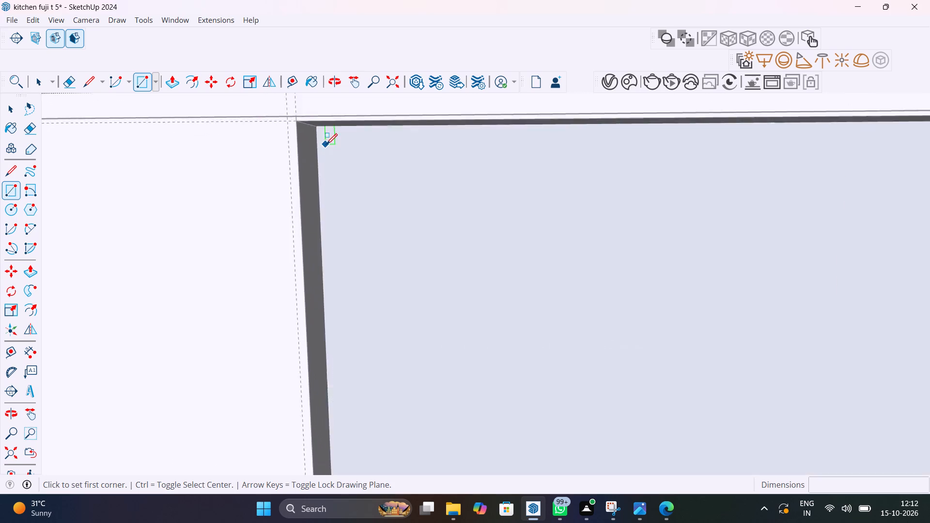
scroll(326, 144, up, 1)
middle_drag(333, 144, 339, 90)
click(320, 126)
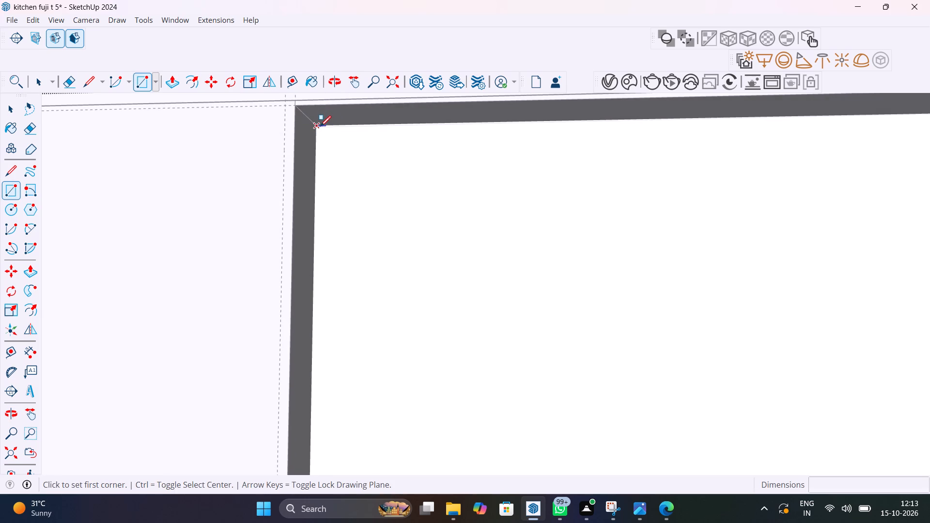
scroll(395, 196, down, 20)
scroll(395, 196, down, 8)
middle_drag(419, 241, 435, 273)
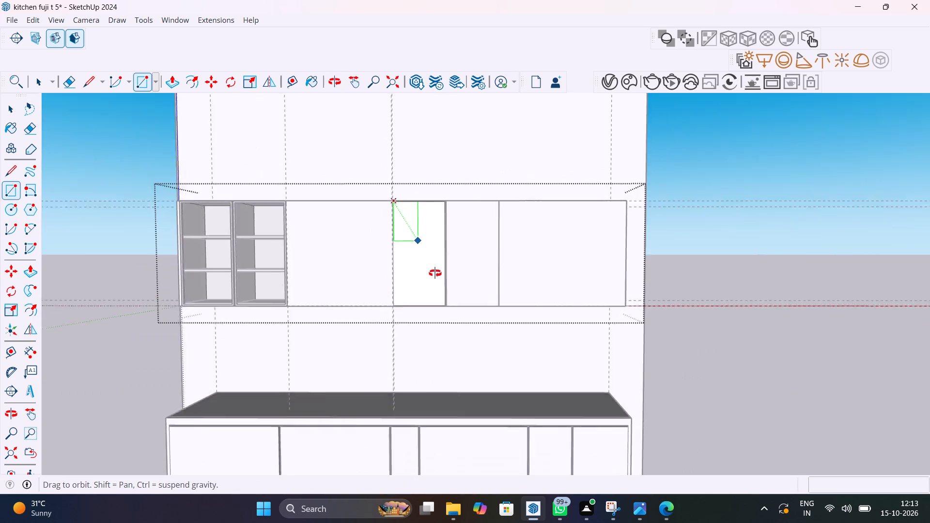
middle_drag(435, 273, 459, 338)
scroll(441, 308, up, 16)
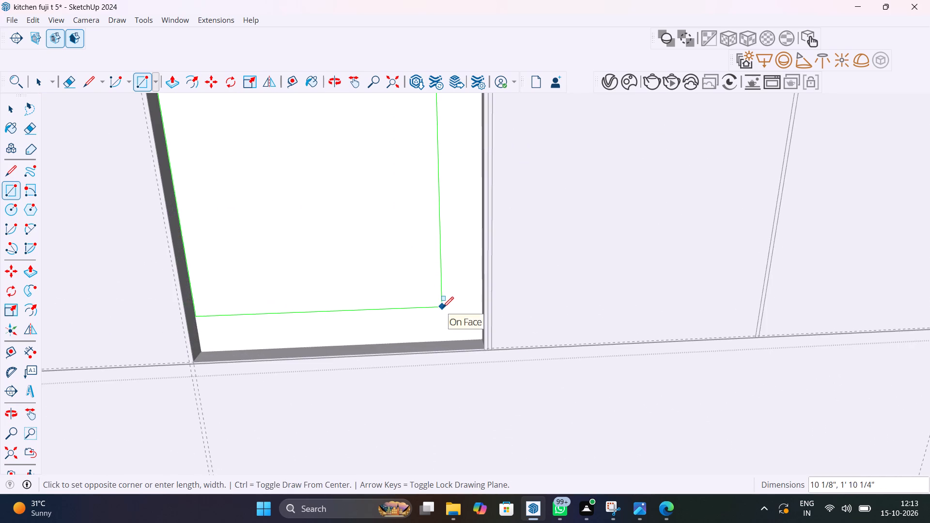
middle_drag(479, 337, 507, 328)
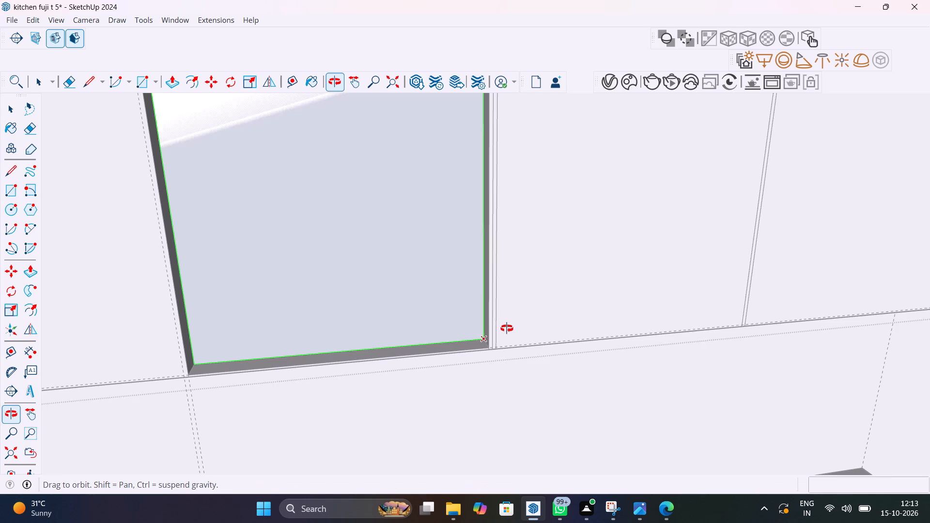
middle_drag(507, 328, 507, 328)
scroll(482, 339, up, 5)
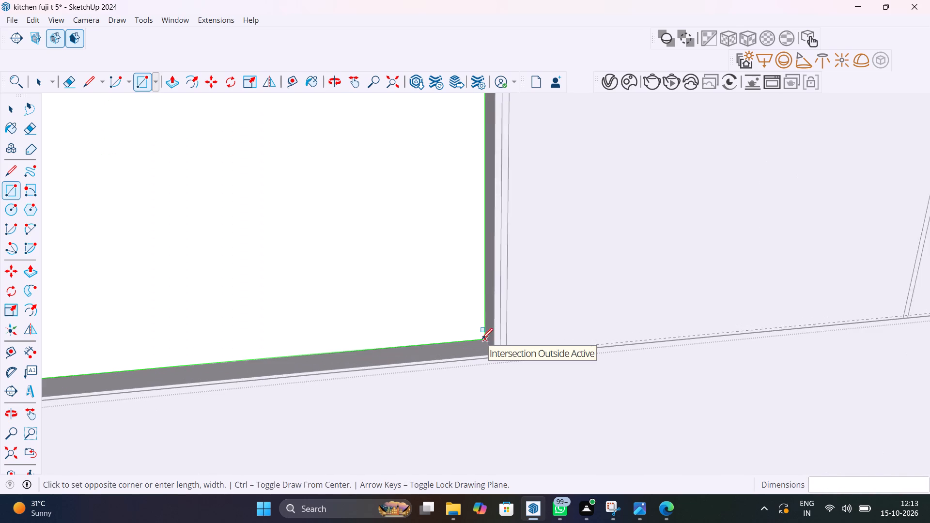
scroll(482, 339, up, 1)
click(482, 339)
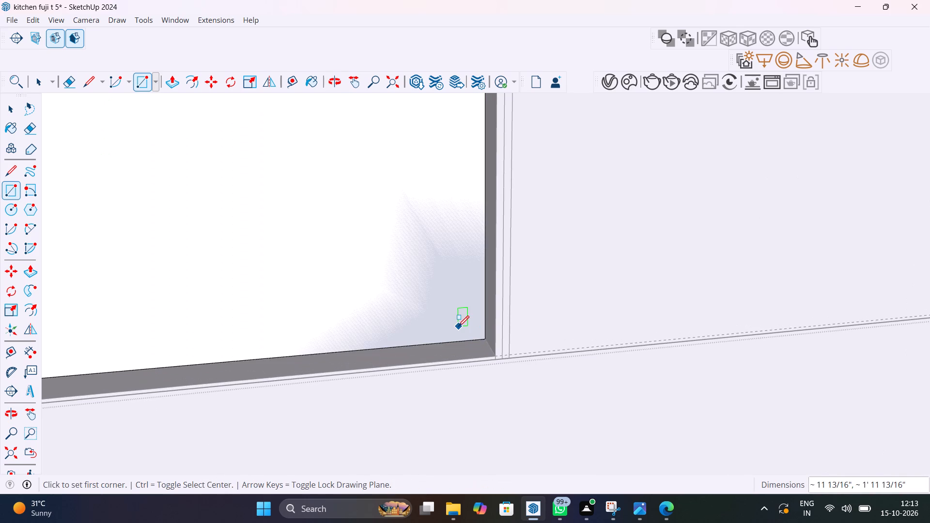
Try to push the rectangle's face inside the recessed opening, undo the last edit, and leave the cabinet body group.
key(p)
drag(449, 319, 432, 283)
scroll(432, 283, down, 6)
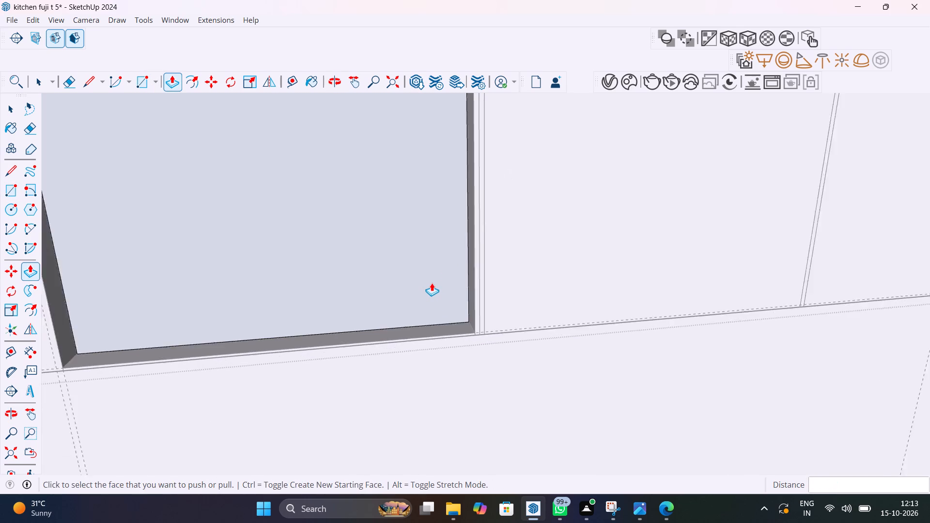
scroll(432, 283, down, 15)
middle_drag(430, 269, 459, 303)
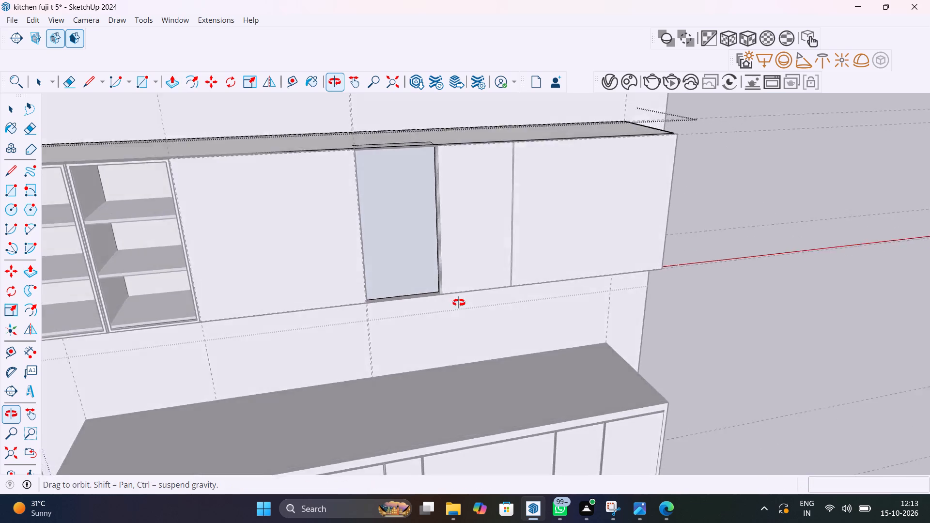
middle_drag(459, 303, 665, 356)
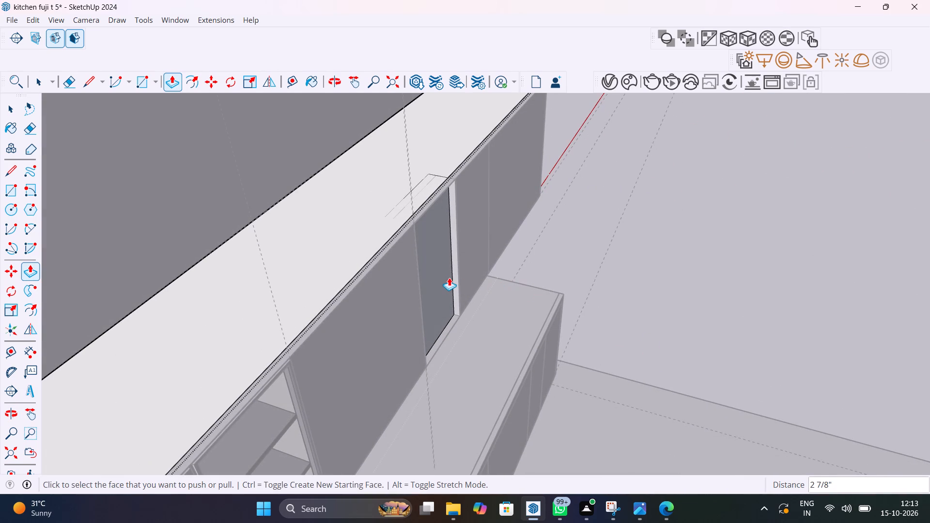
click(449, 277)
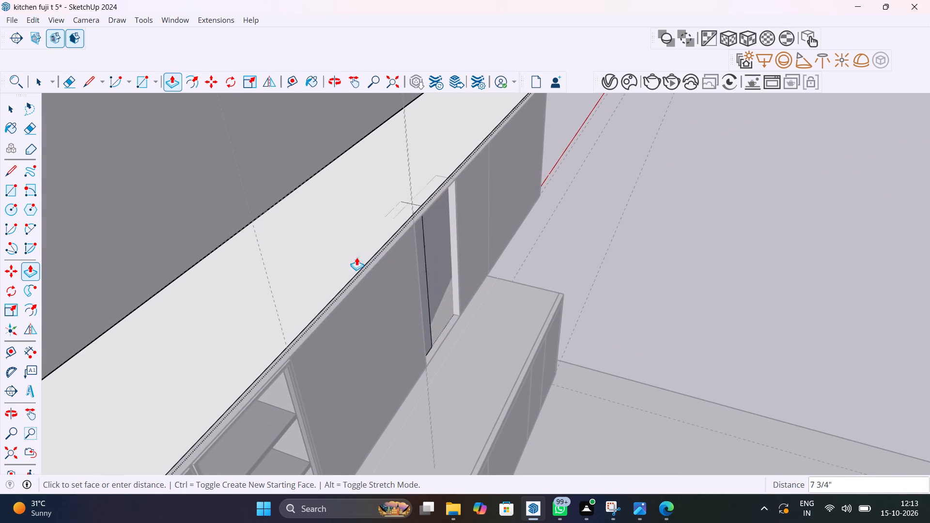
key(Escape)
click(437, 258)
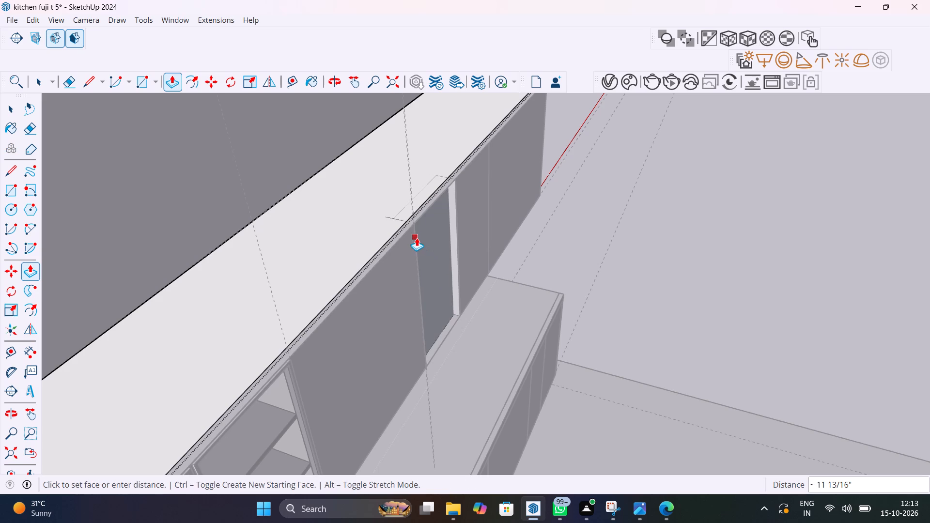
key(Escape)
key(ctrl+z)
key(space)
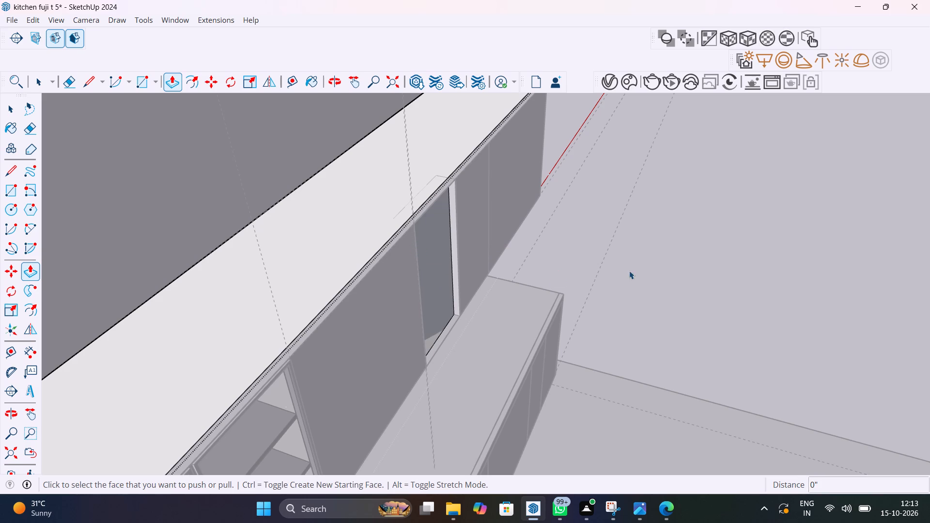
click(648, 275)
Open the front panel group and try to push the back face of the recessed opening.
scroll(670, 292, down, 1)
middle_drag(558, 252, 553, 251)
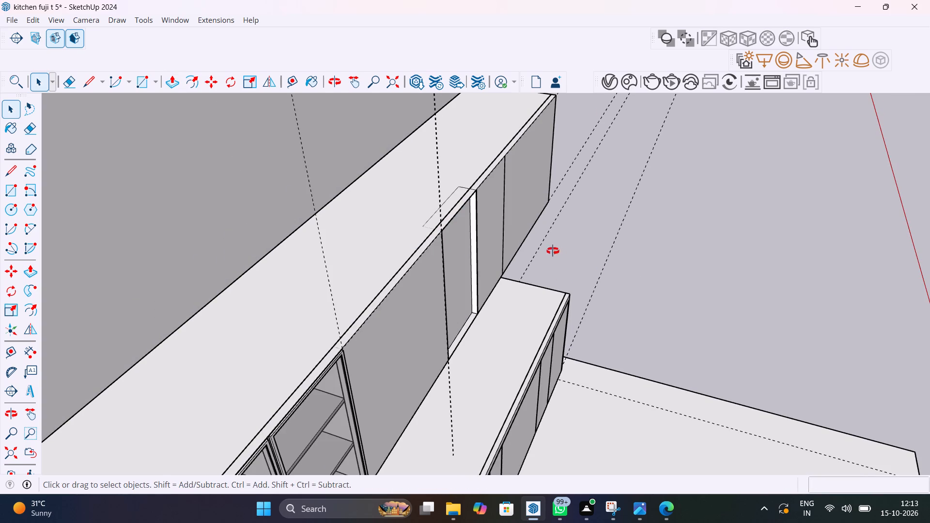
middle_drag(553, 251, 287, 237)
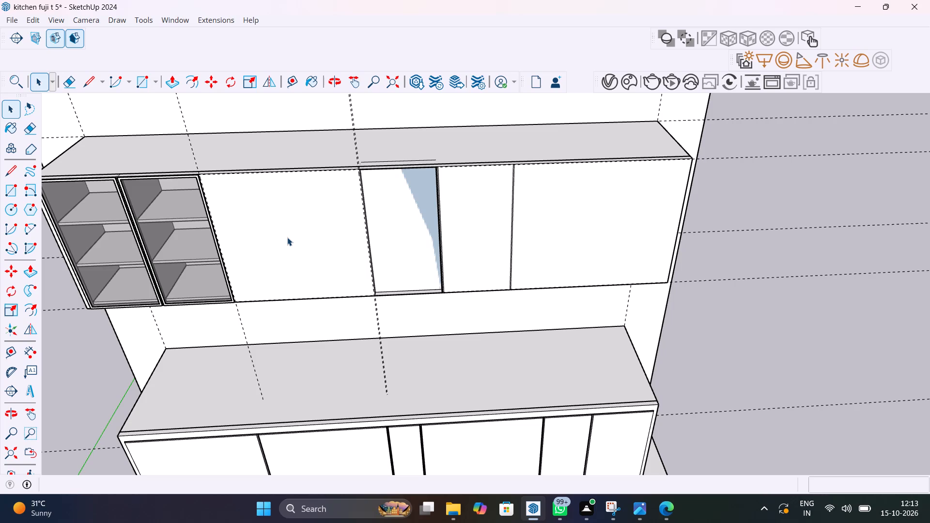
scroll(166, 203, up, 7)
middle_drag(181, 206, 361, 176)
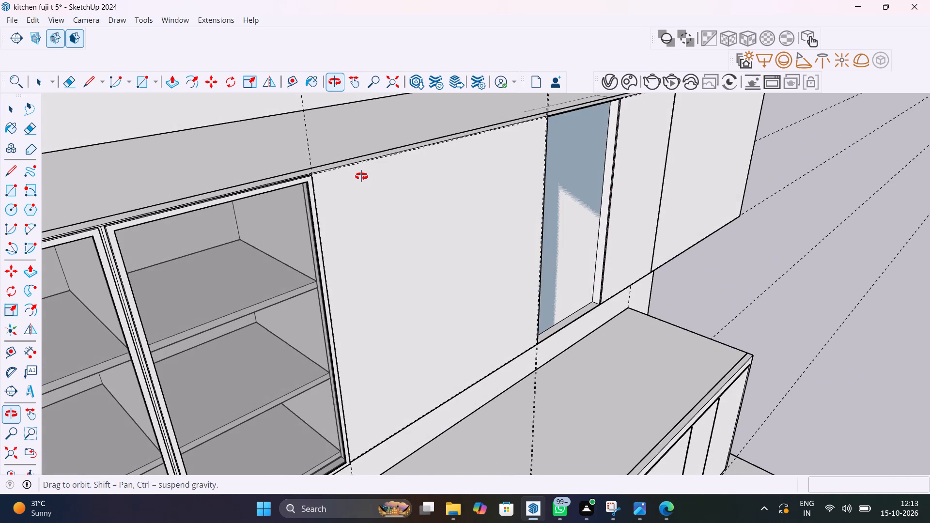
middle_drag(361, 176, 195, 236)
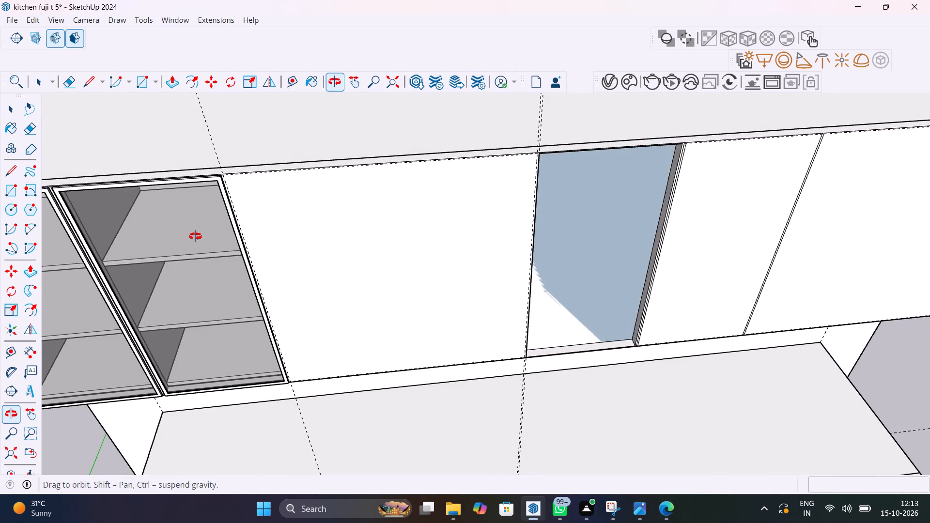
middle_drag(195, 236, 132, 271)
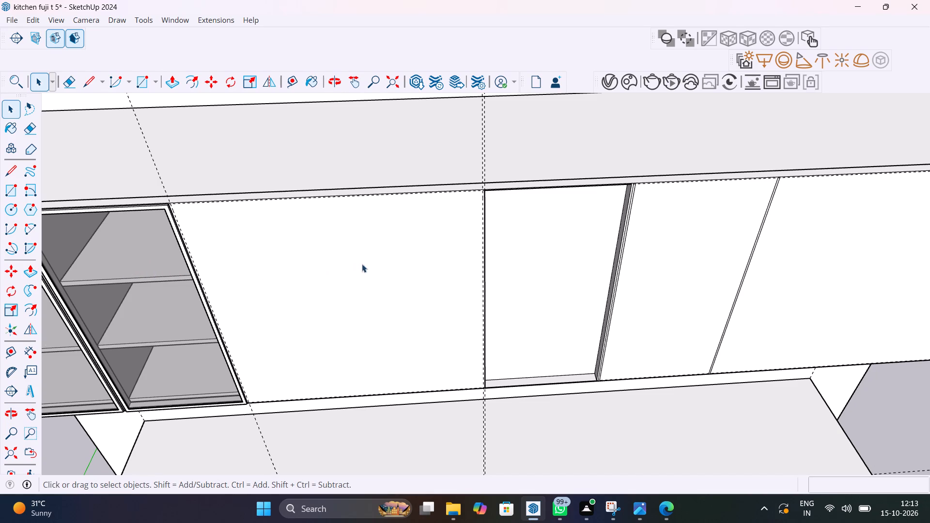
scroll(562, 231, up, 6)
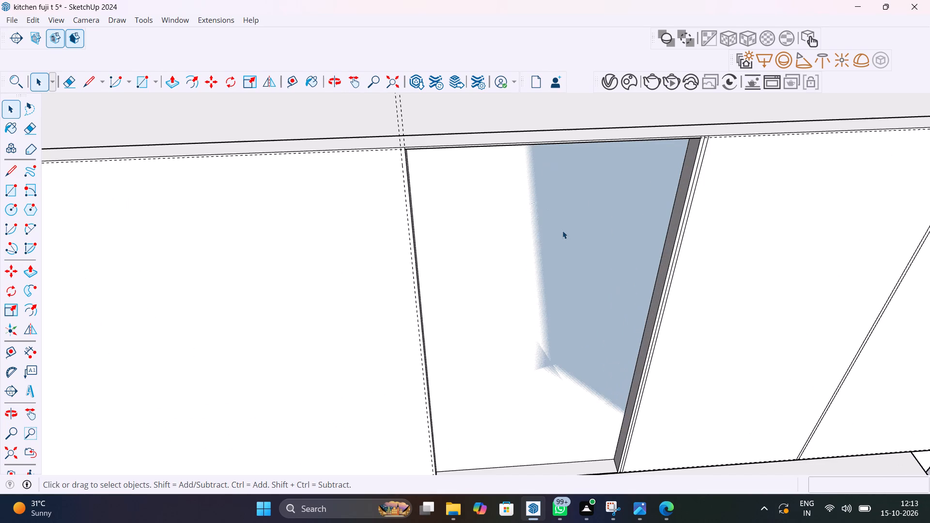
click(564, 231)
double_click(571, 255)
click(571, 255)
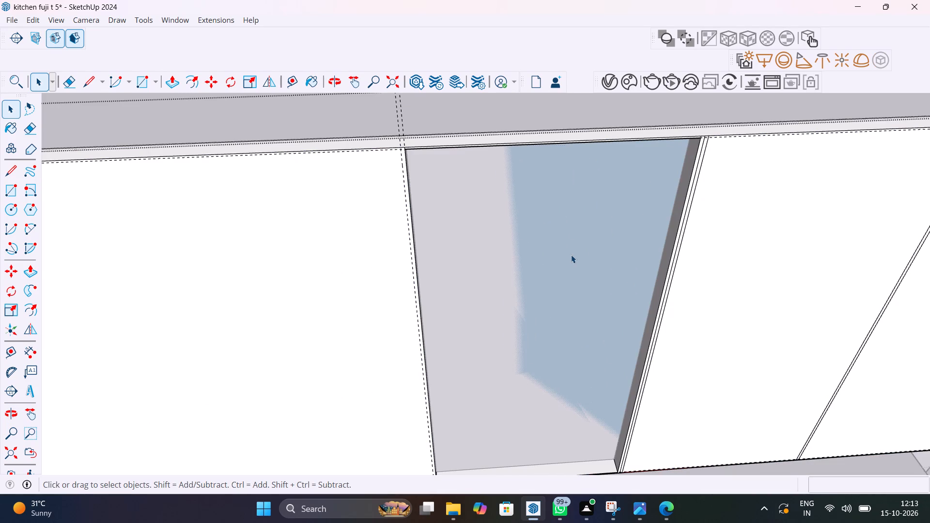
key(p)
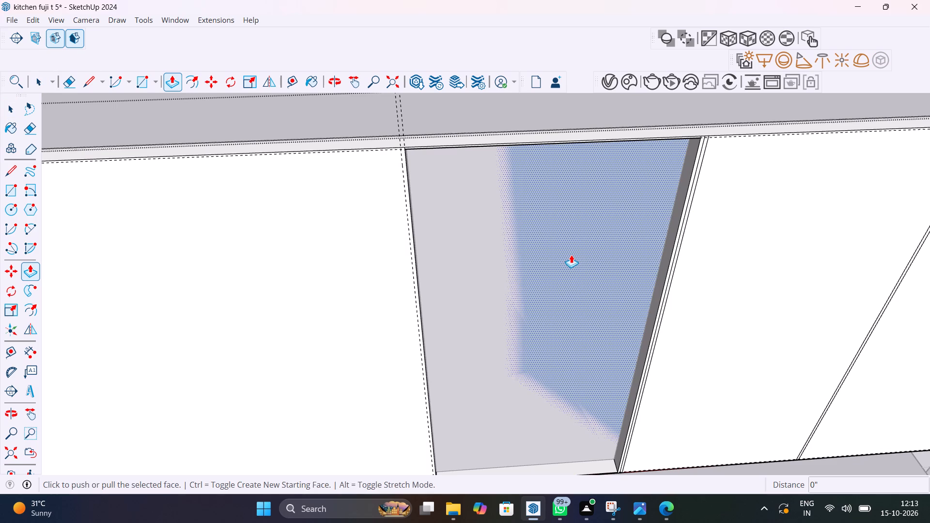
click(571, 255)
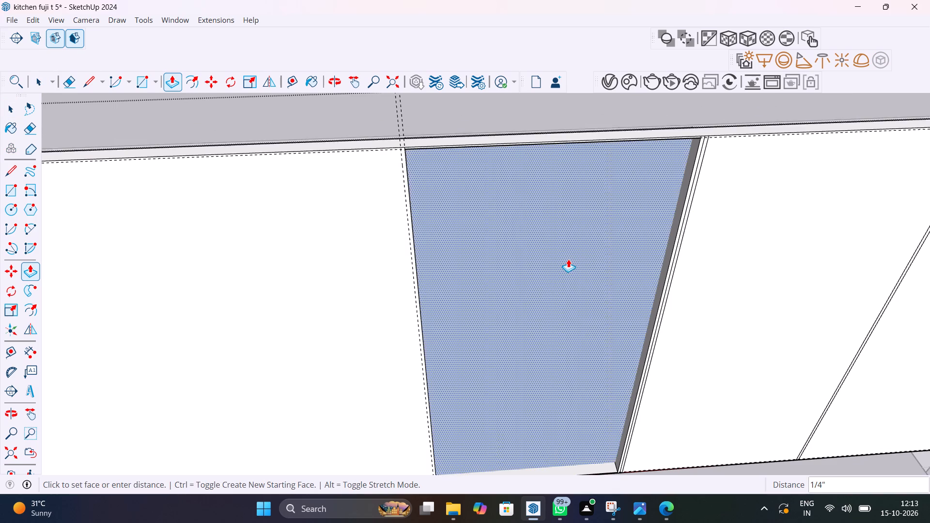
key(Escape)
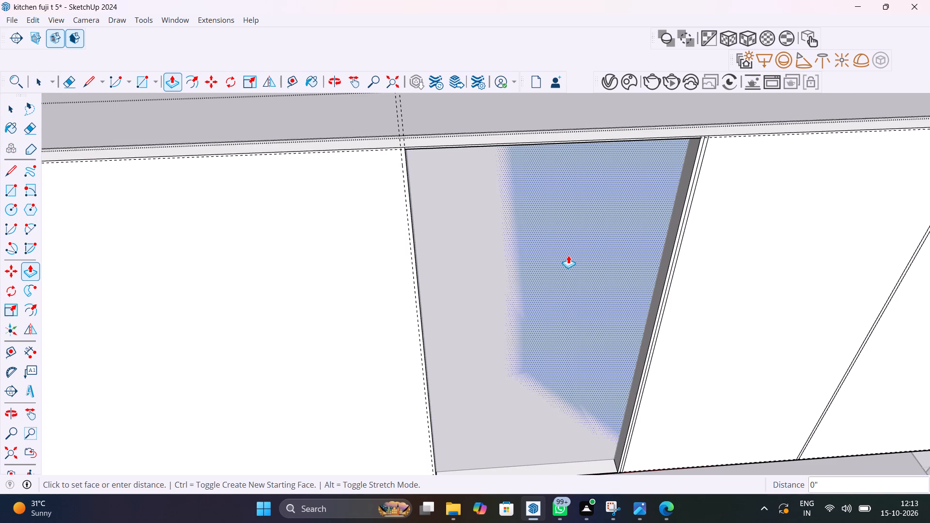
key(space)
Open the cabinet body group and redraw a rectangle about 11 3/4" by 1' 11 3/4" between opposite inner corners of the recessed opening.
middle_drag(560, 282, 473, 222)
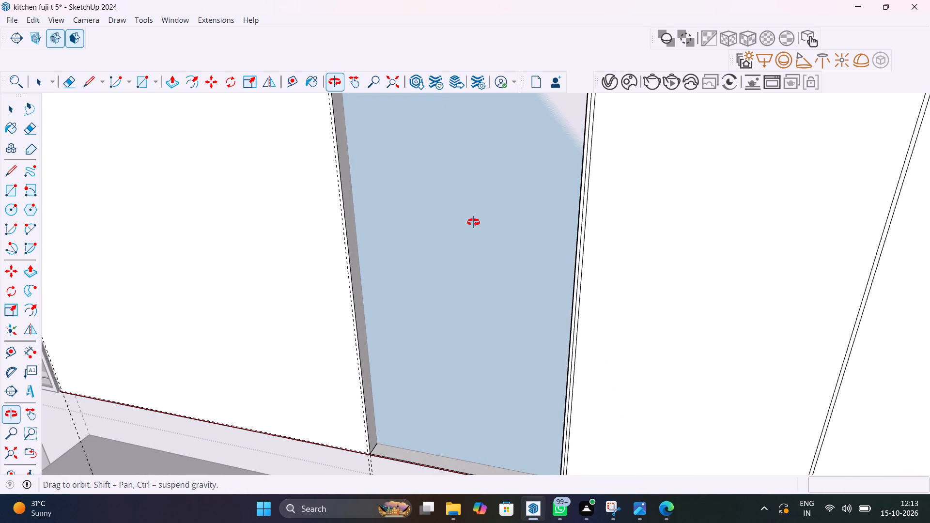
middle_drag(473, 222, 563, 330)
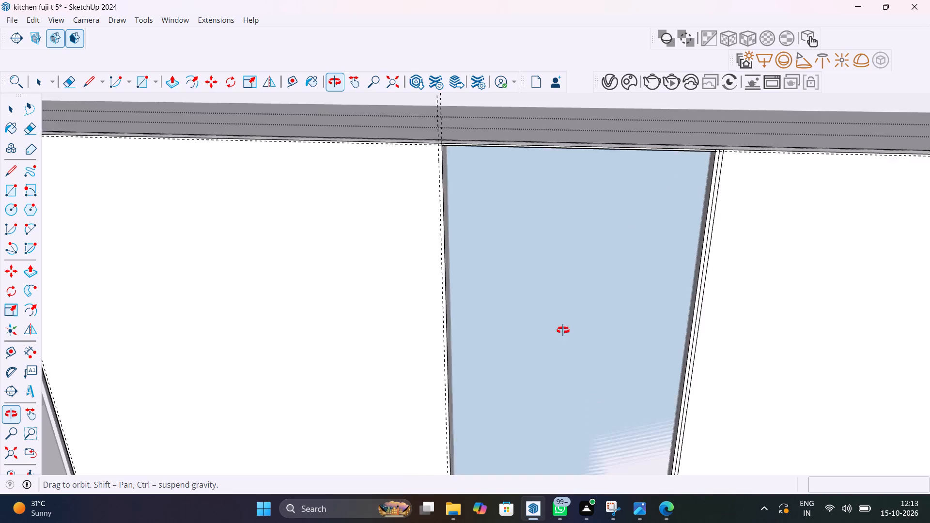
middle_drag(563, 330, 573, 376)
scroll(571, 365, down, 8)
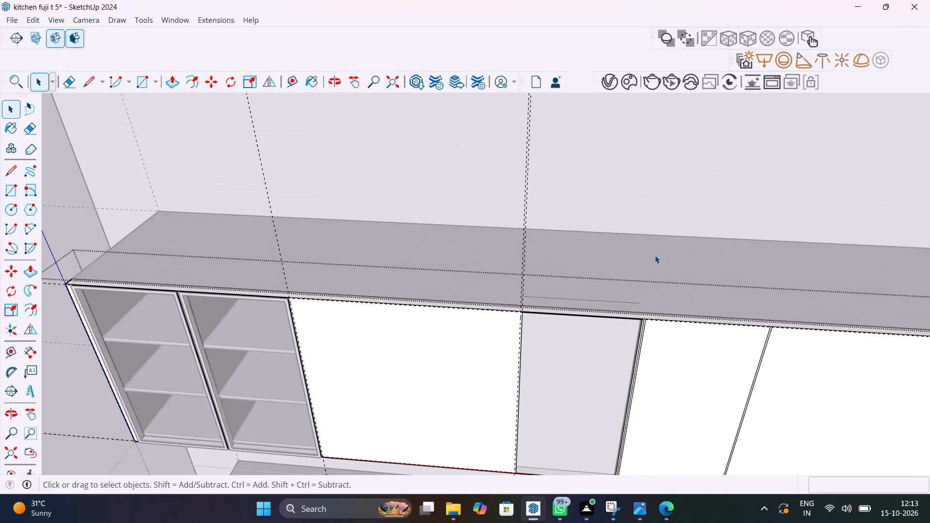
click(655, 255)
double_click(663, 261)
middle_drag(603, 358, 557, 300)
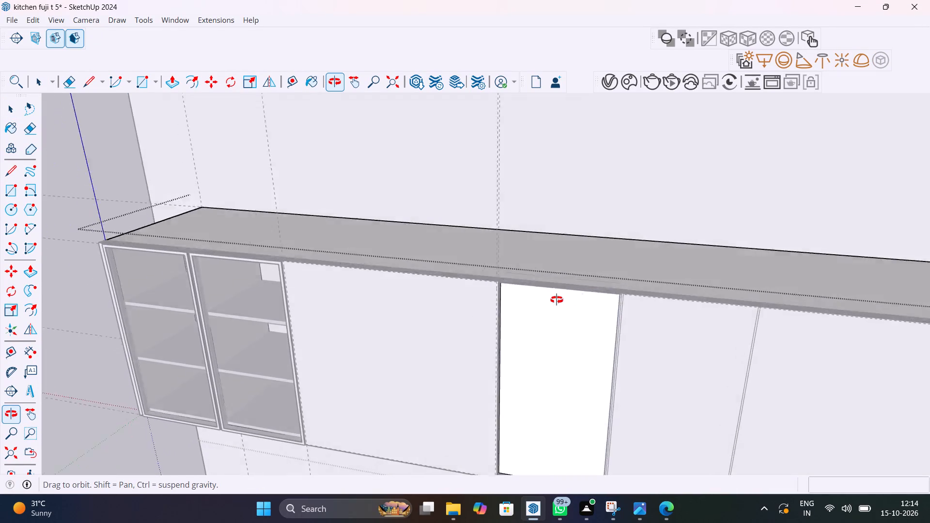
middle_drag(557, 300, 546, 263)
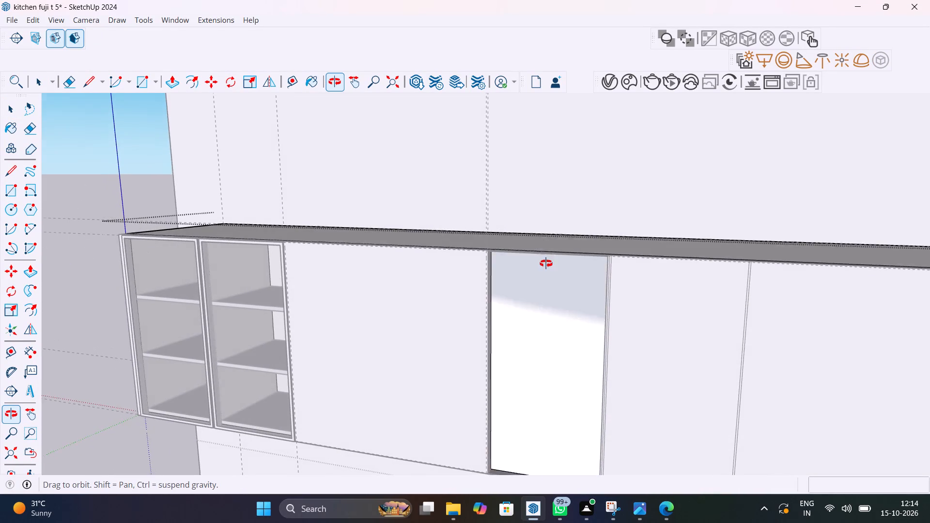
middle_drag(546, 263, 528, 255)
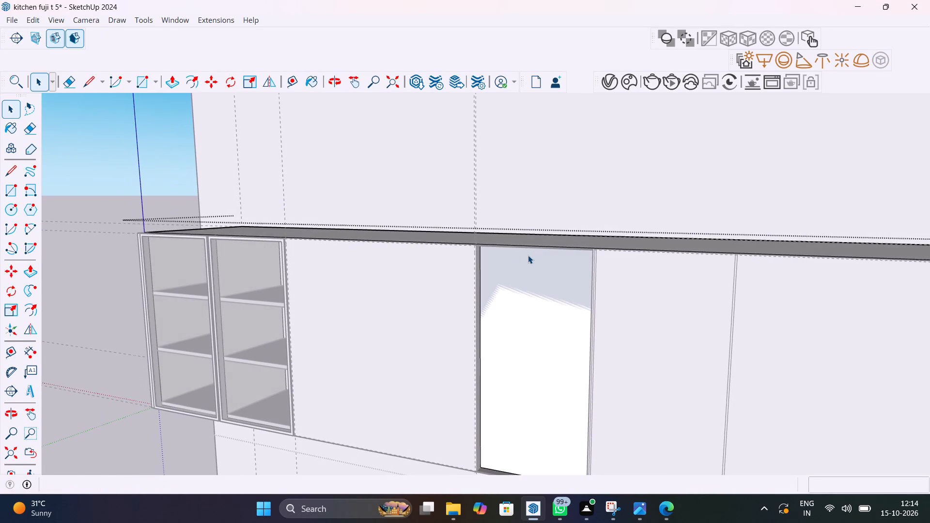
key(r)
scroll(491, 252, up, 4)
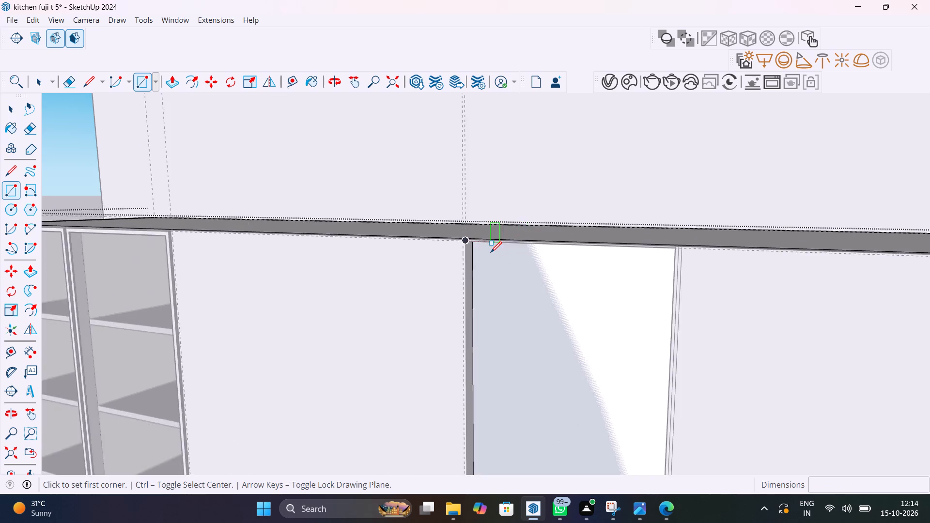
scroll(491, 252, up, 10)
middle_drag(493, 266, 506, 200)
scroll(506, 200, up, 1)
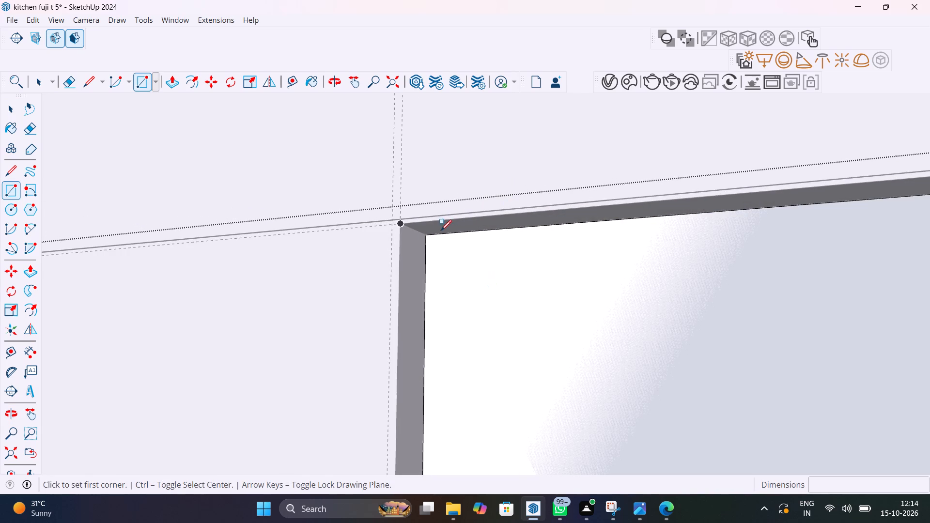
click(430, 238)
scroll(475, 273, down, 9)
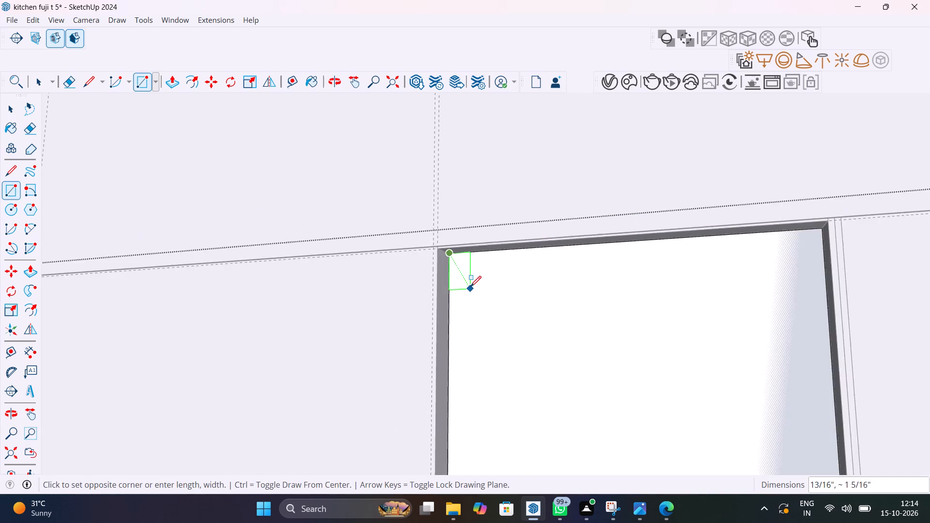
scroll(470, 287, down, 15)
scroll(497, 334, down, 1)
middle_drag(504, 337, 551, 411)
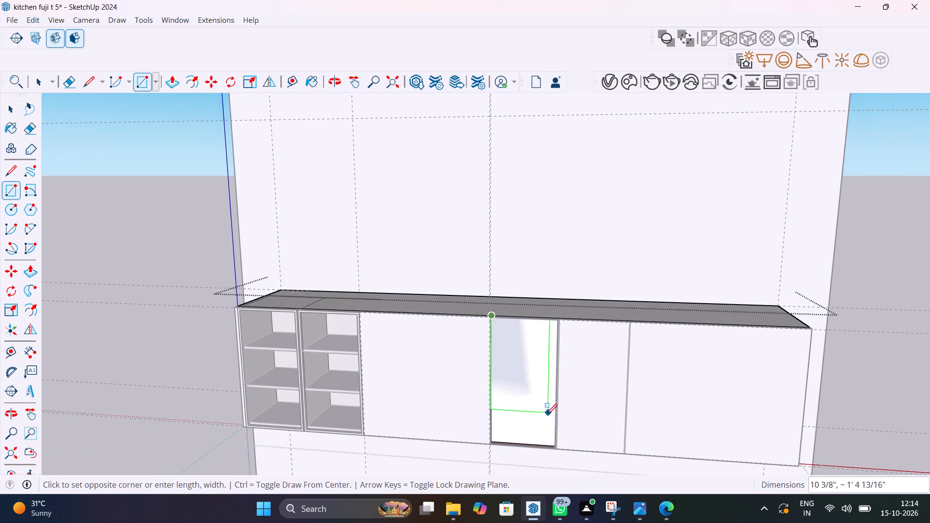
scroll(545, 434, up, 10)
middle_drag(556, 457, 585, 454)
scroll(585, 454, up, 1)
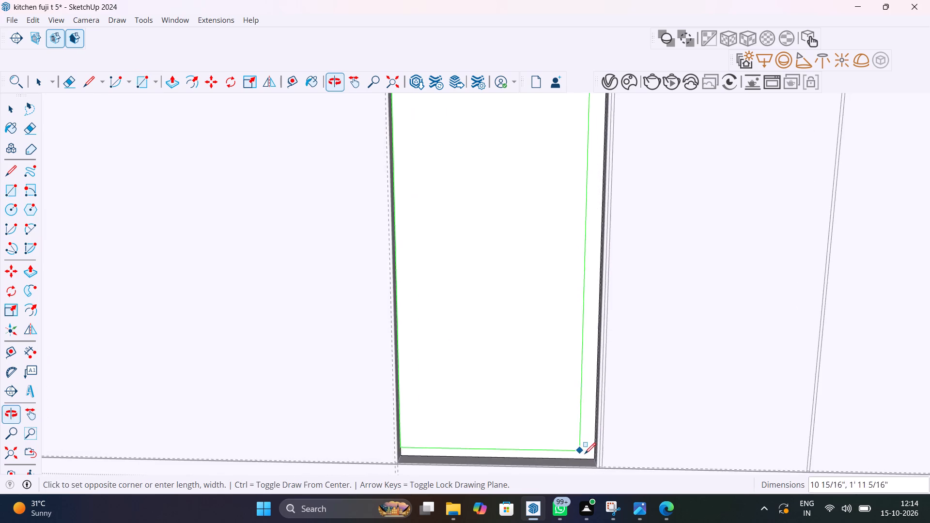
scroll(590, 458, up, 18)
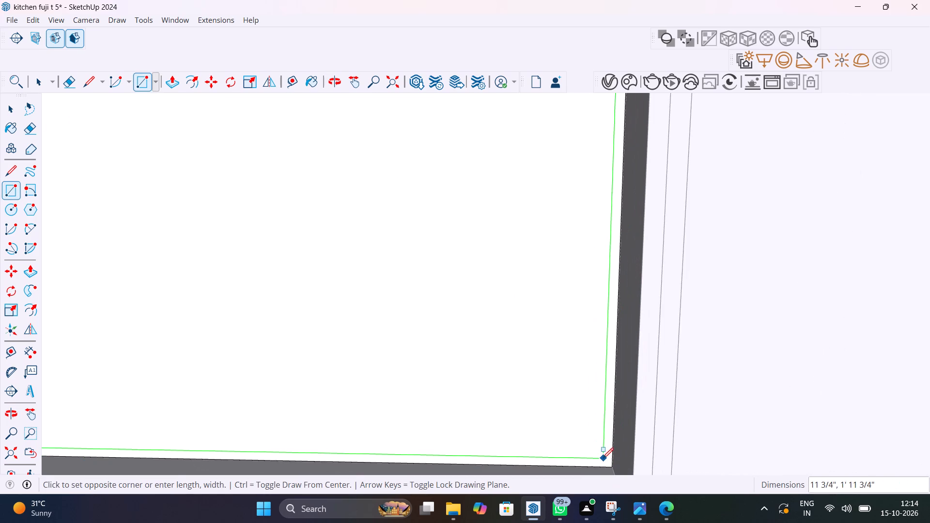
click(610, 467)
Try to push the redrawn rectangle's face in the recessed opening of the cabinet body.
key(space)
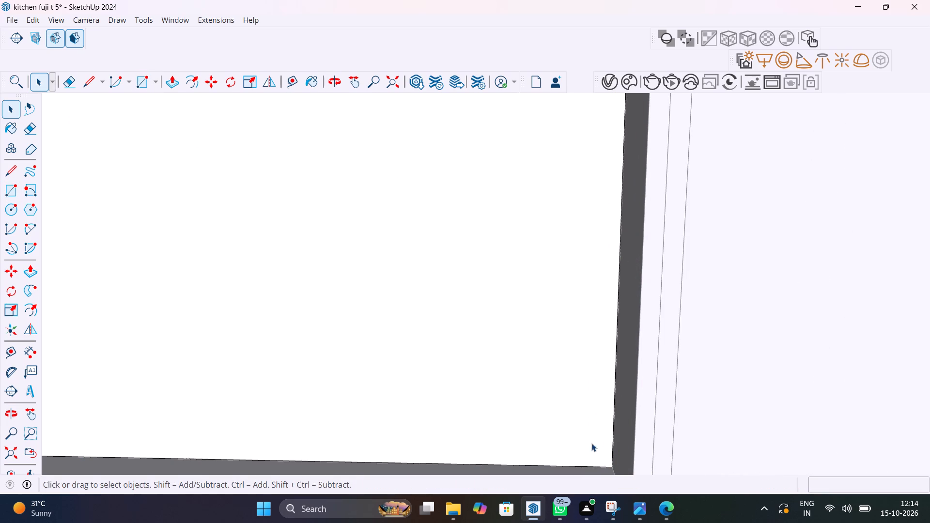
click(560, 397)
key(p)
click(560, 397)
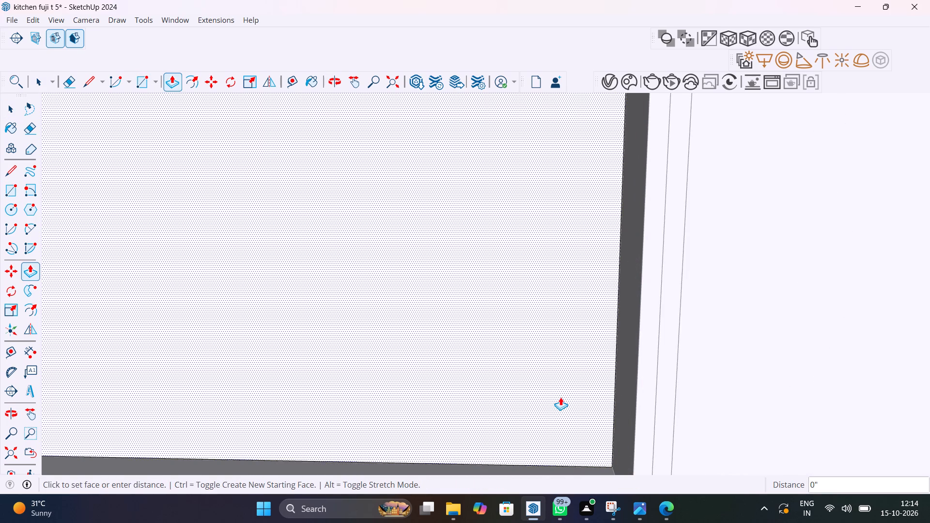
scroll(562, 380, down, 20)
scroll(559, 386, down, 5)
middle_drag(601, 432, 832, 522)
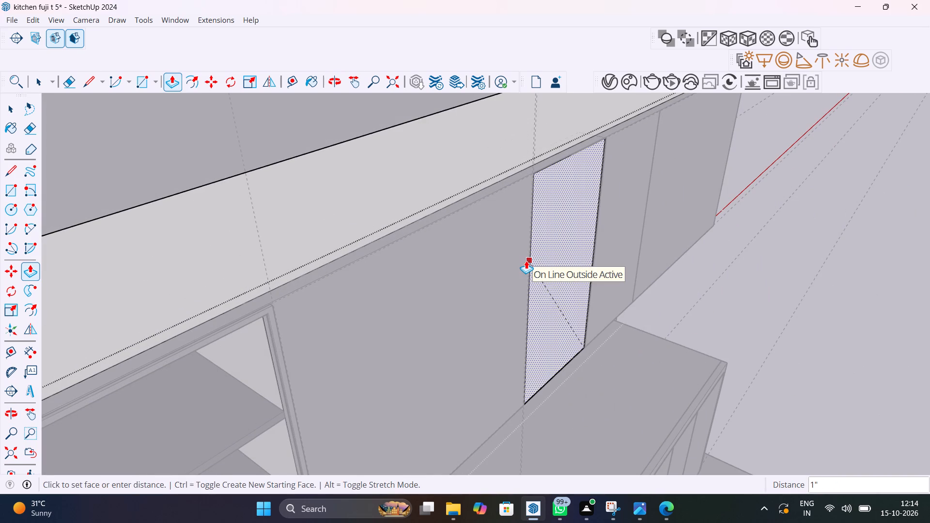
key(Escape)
Undo the edits back through the recess push, to the flush front panel beside the vertical guides.
key(ctrl+z)
key(ctrl+z)
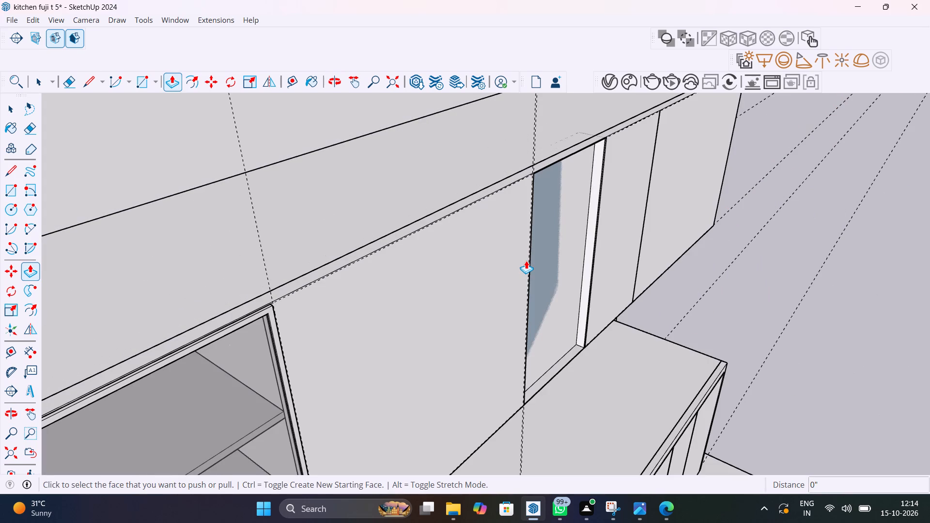
key(ctrl+z)
key(ctrl+z)
key(ctrl+z)
key(ctrl+z)
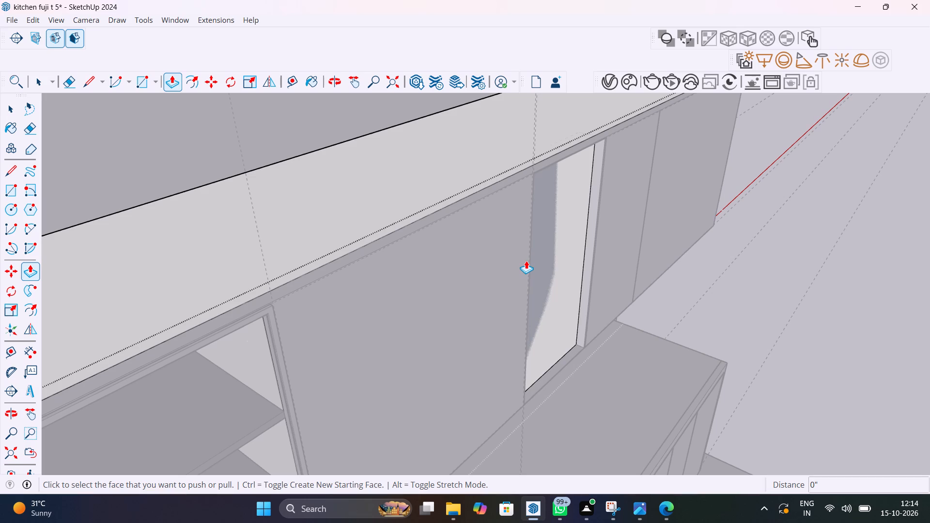
key(ctrl+z)
key(ctrl+z)
key(ctrl+z)
key(ctrl+z)
key(ctrl+z)
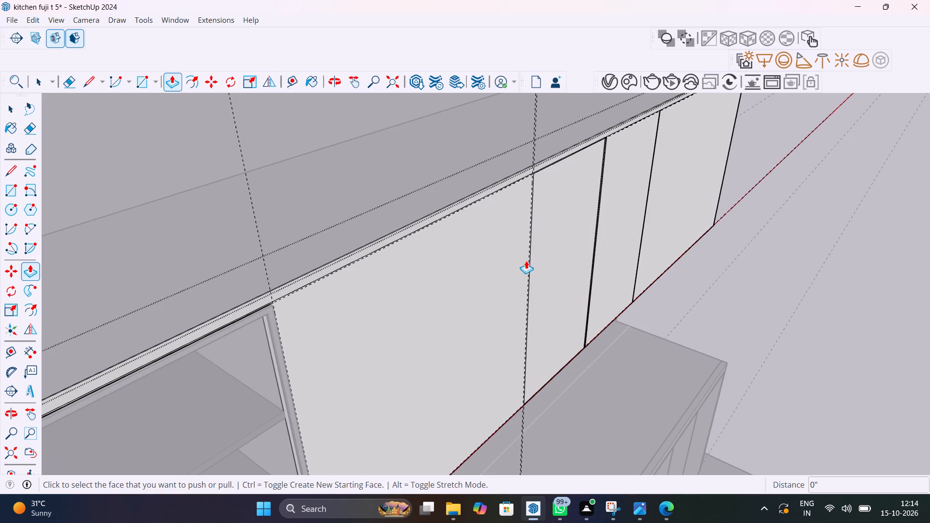
key(space)
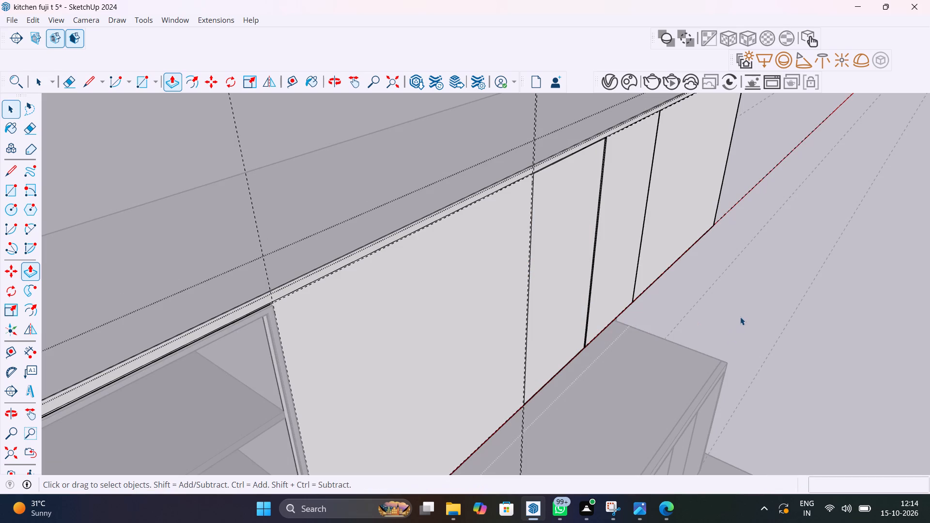
Open the front panel group and push the narrow panel face beside the paired vertical guides inward by 1".
click(740, 317)
middle_drag(682, 312, 484, 388)
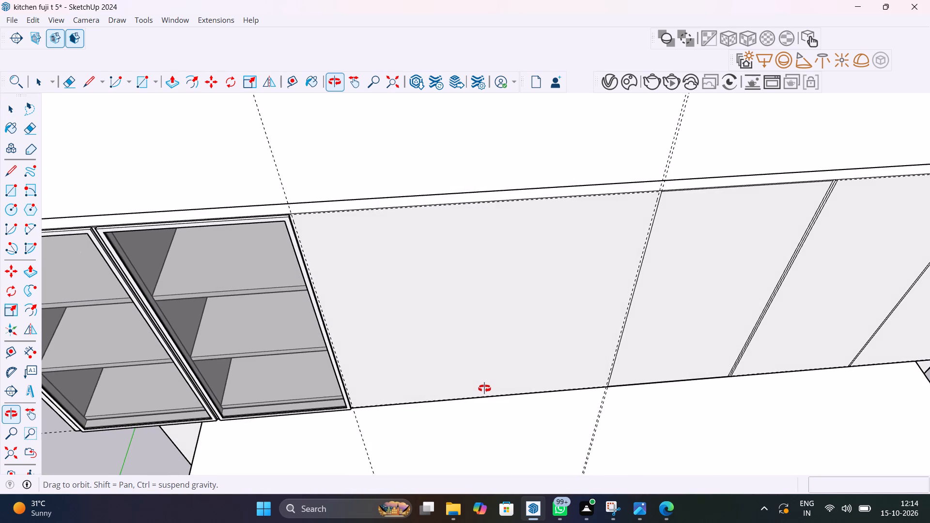
middle_drag(484, 388, 191, 399)
click(363, 276)
middle_drag(372, 276, 466, 276)
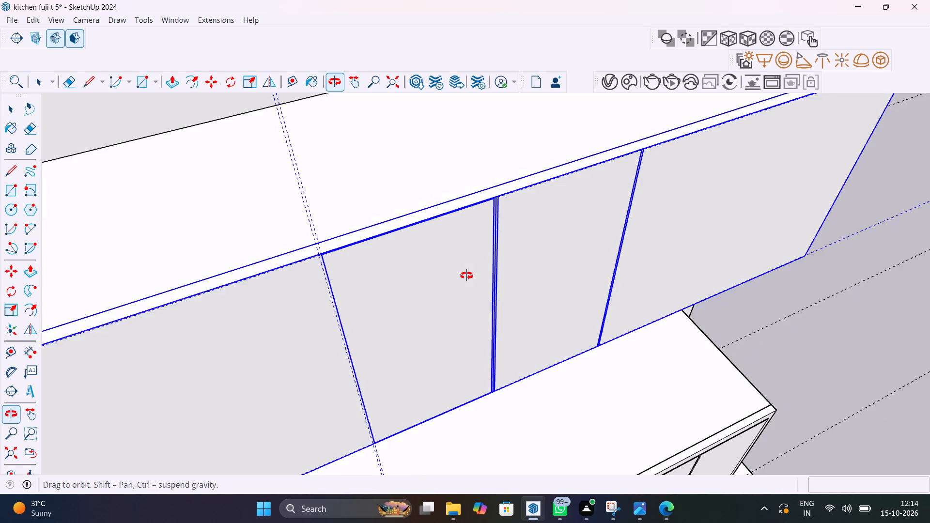
middle_drag(466, 276, 467, 276)
double_click(451, 271)
double_click(451, 271)
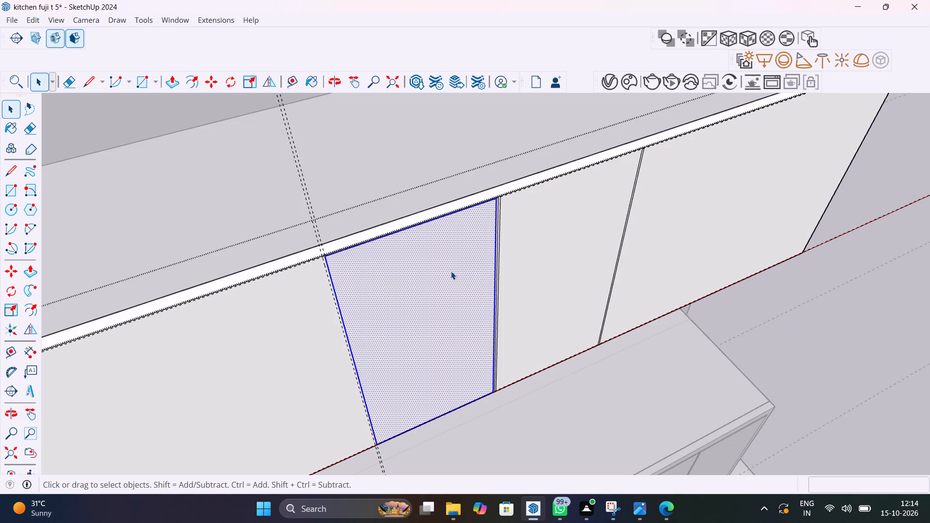
key(p)
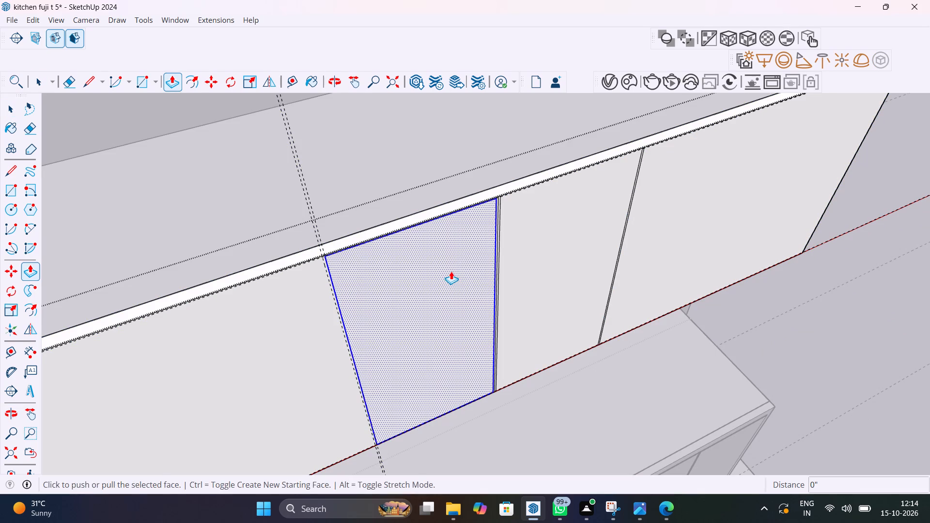
click(451, 271)
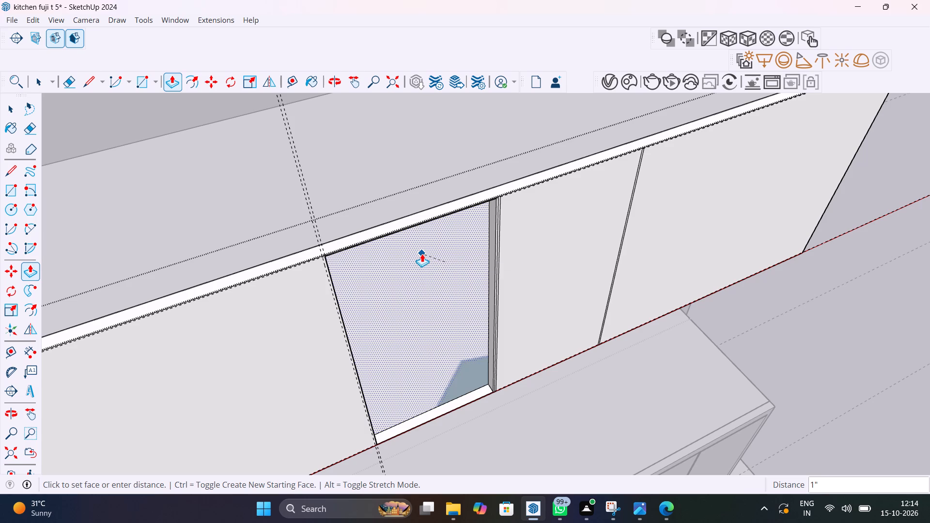
click(422, 254)
key(space)
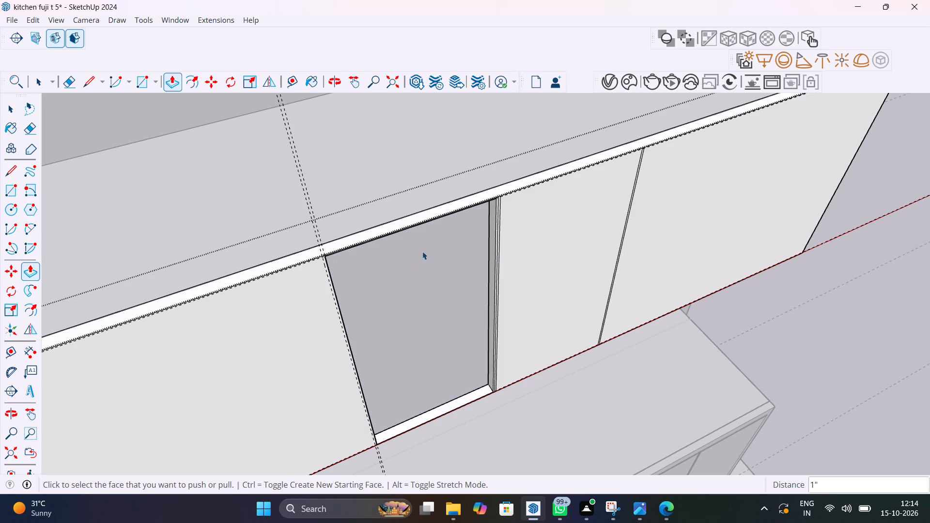
Open the cabinet body group and draw a rectangle about 11 13/16" by 1' 11 13/16" between opposite inner corners of the recessed opening.
click(416, 154)
double_click(416, 154)
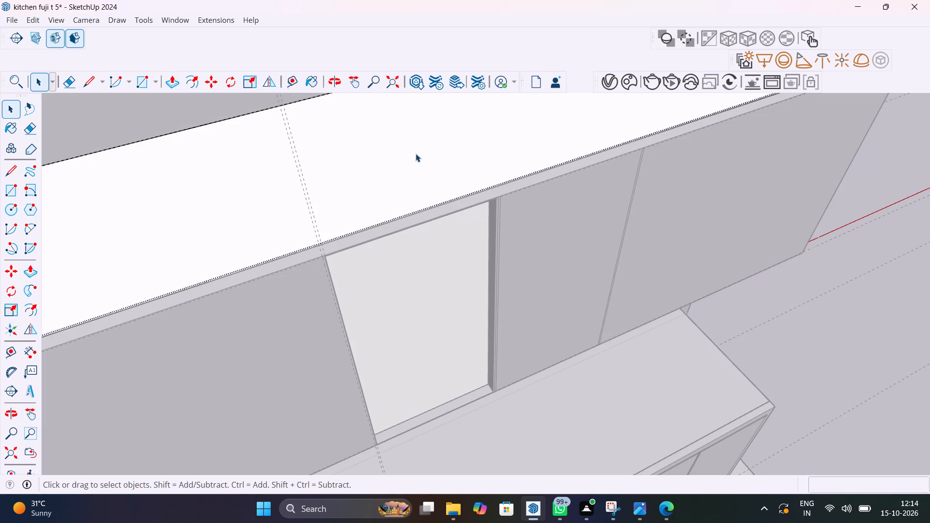
middle_drag(405, 344, 488, 330)
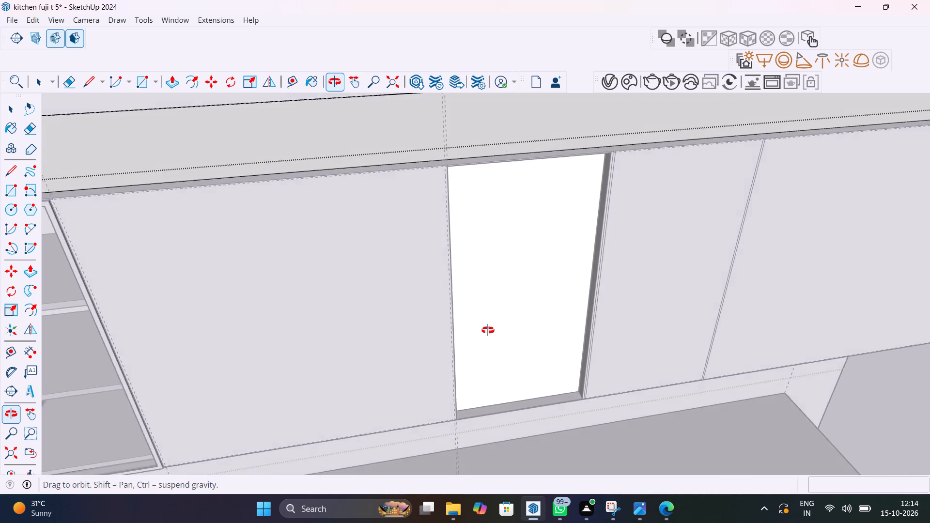
middle_drag(488, 330, 410, 314)
key(r)
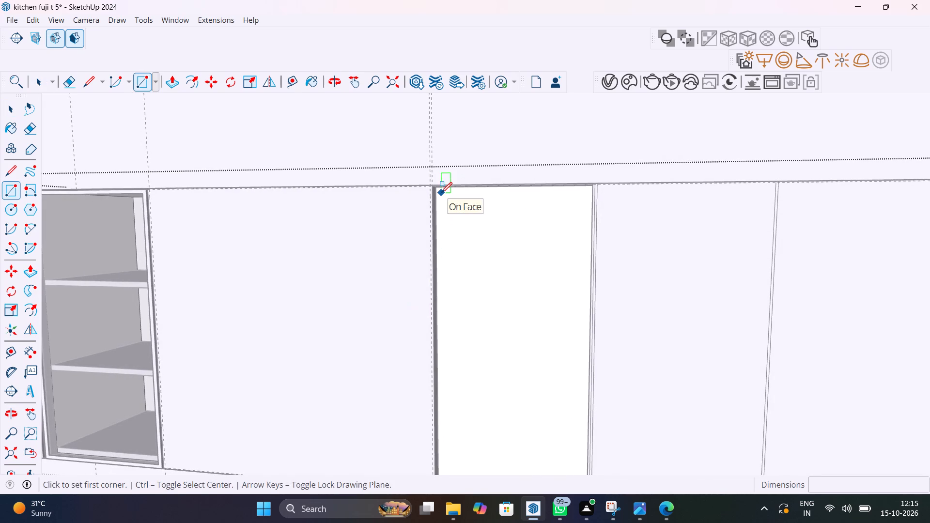
scroll(440, 191, up, 10)
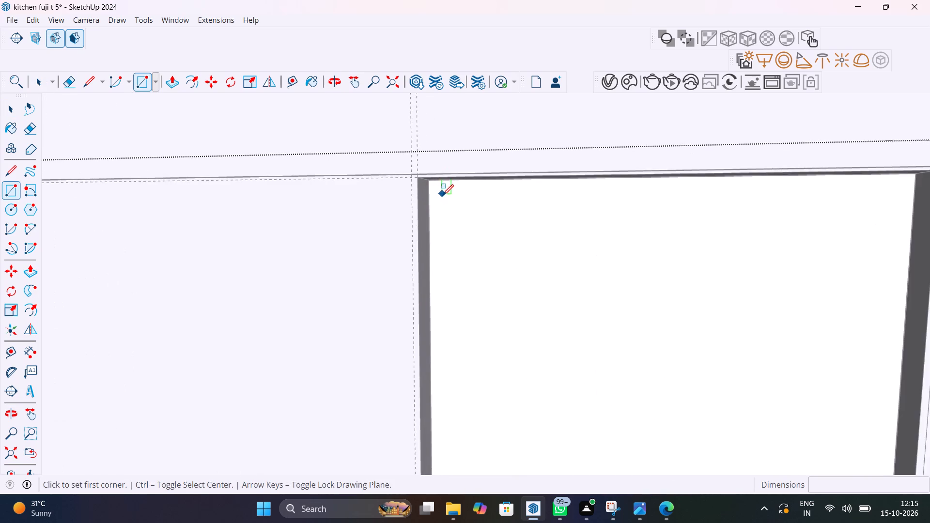
middle_drag(447, 197, 451, 158)
shift+middle_drag(460, 168, 443, 248)
scroll(427, 180, up, 4)
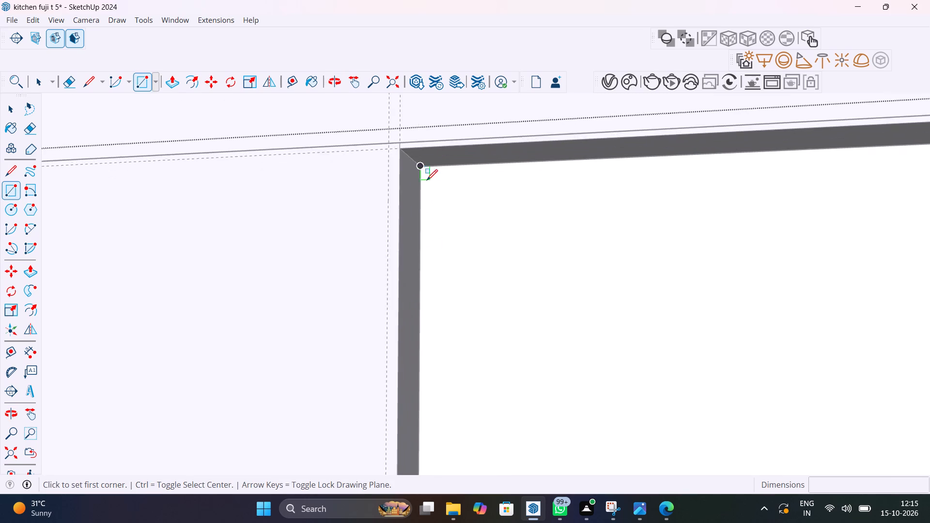
scroll(427, 180, up, 7)
click(418, 157)
scroll(502, 206, down, 6)
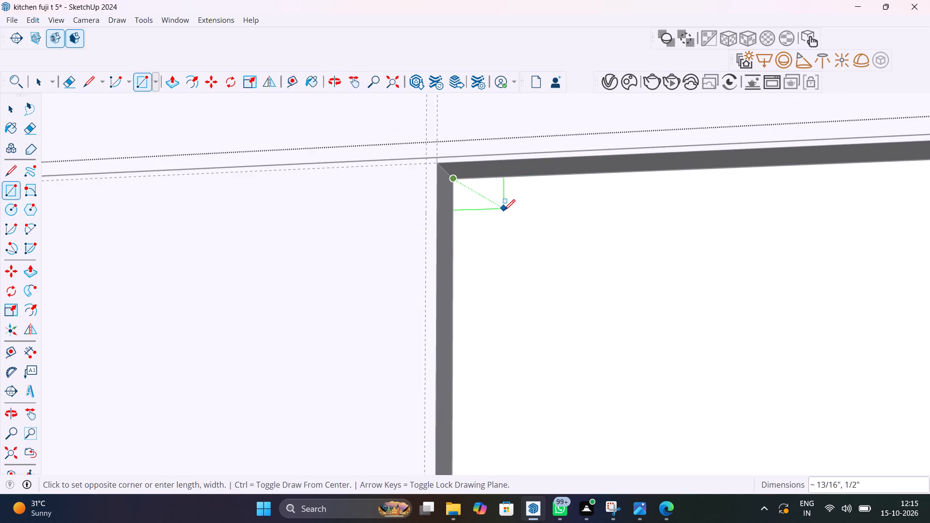
key(space)
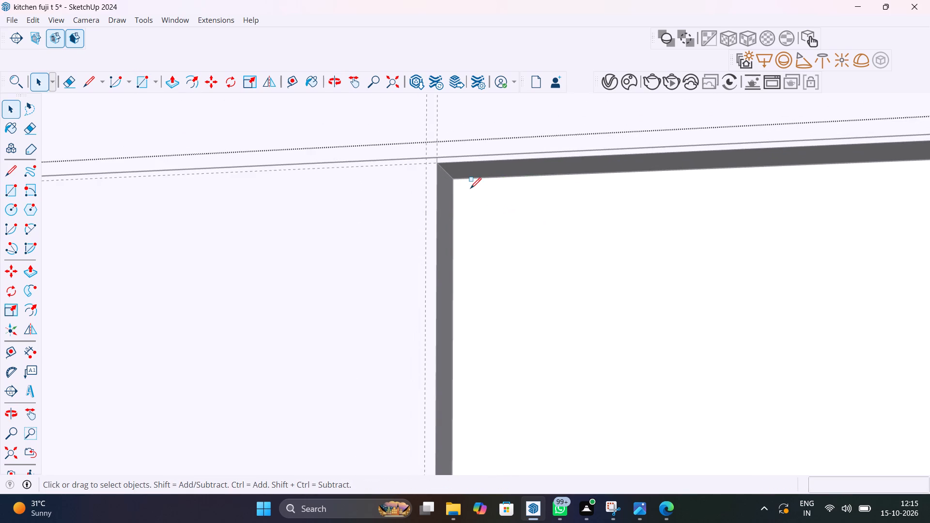
key(r)
scroll(459, 188, up, 2)
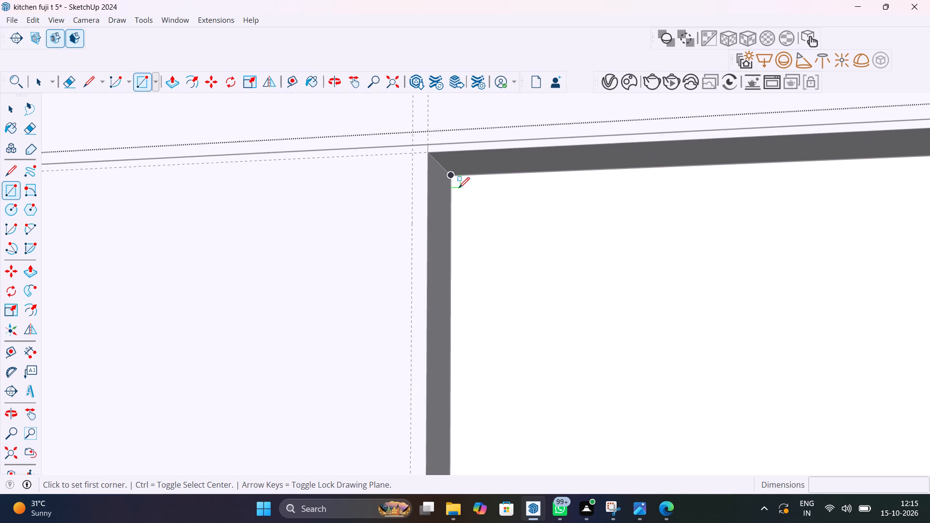
scroll(459, 188, up, 13)
click(439, 150)
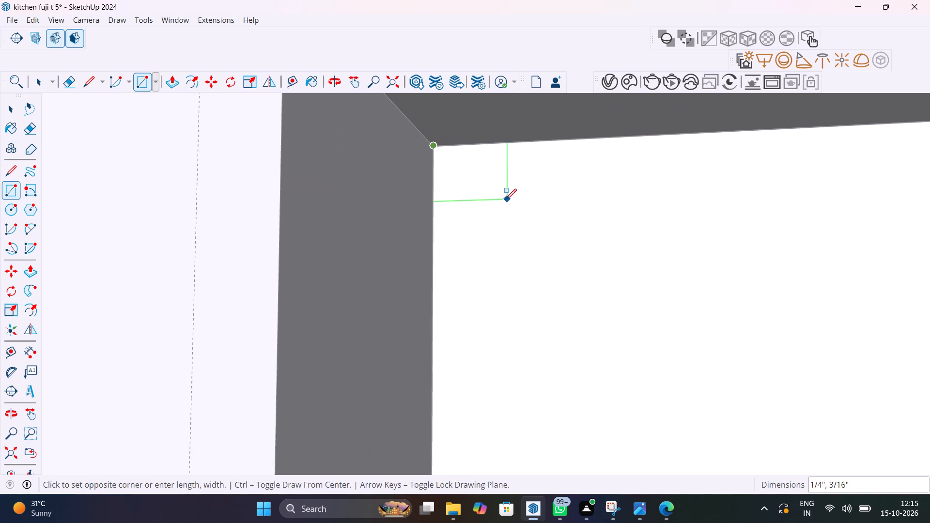
scroll(520, 222, down, 20)
scroll(520, 222, down, 20)
scroll(520, 222, down, 3)
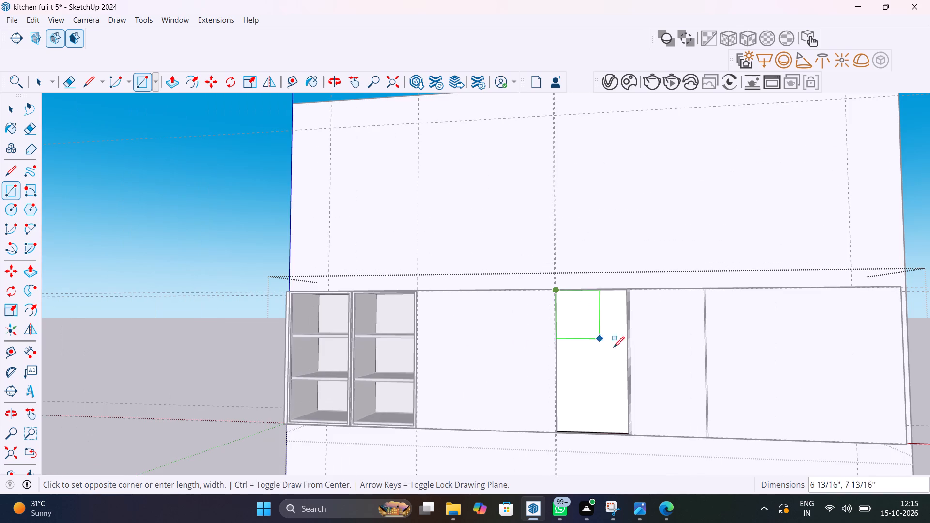
middle_drag(618, 409, 646, 457)
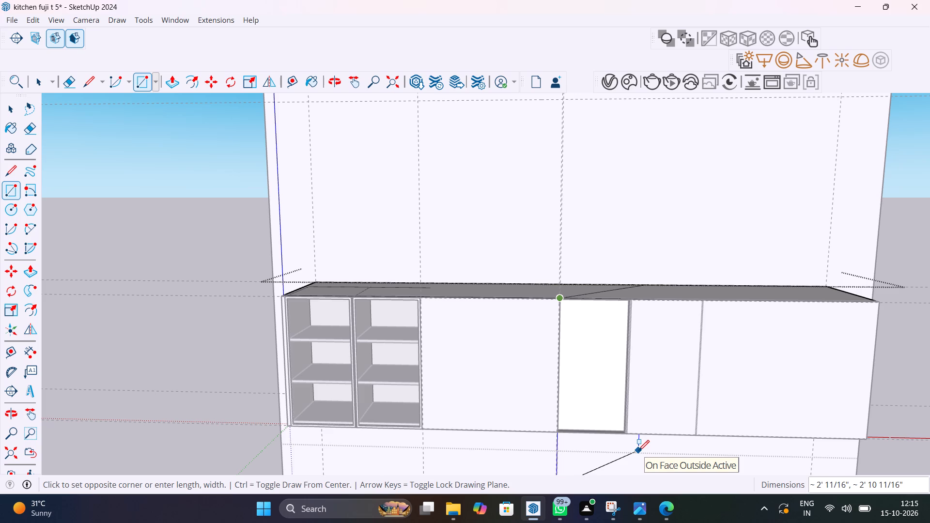
scroll(627, 432, up, 6)
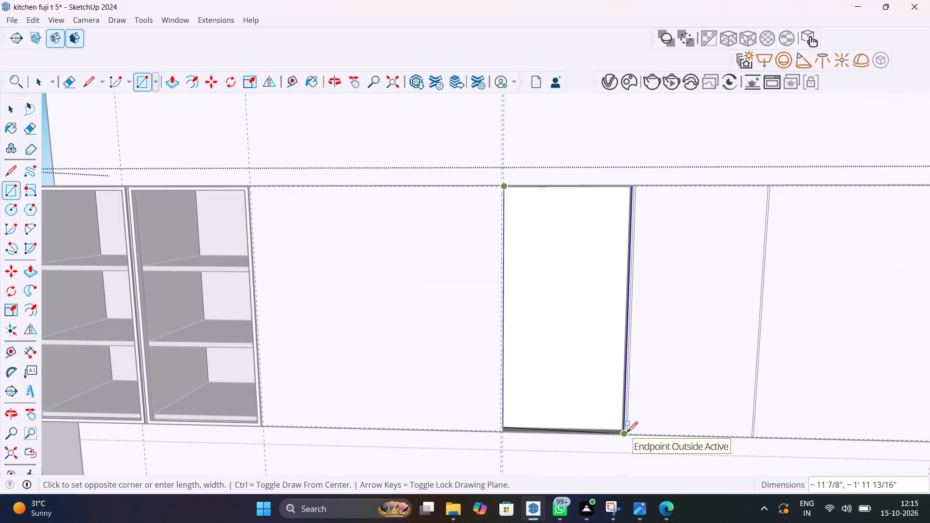
scroll(620, 432, up, 16)
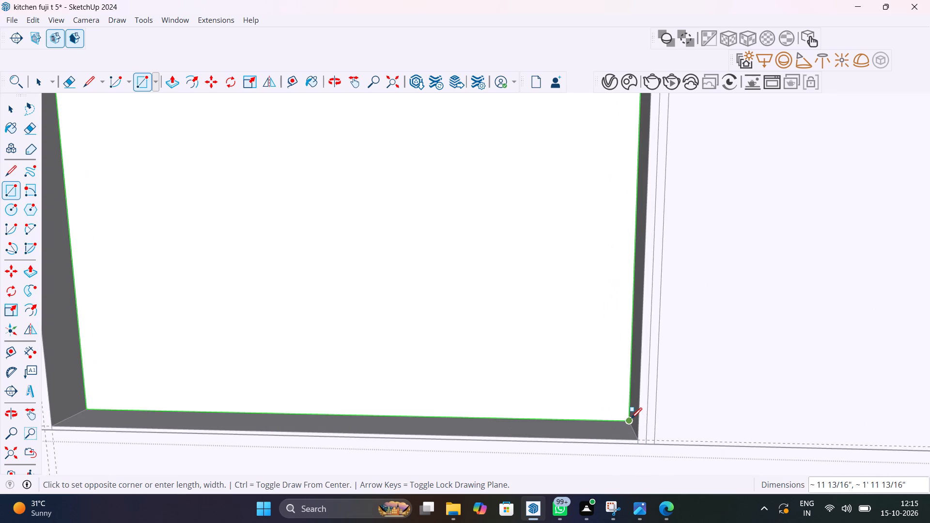
click(629, 418)
key(space)
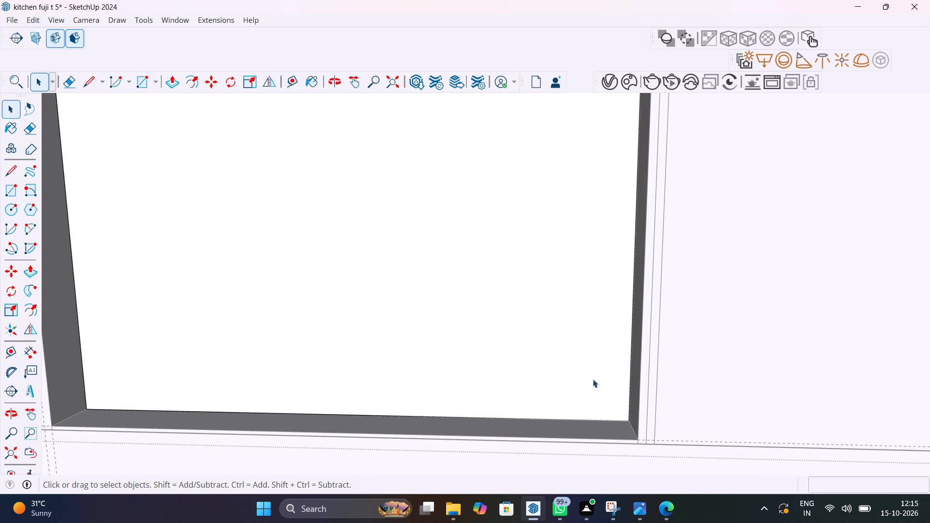
Push the new rectangle's face 11" into the cabinet body to form an open compartment, and leave the group.
click(592, 379)
scroll(593, 379, down, 14)
scroll(596, 386, down, 9)
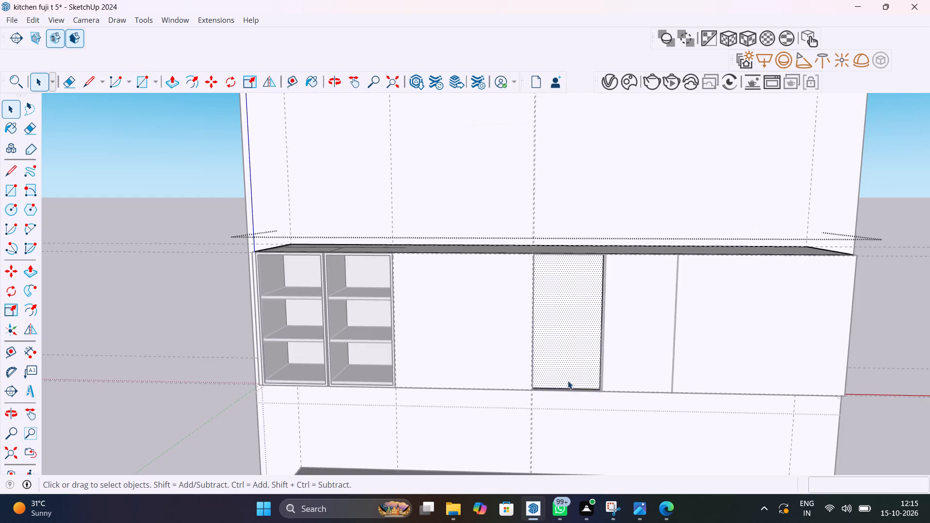
middle_drag(571, 375, 682, 457)
scroll(592, 307, up, 5)
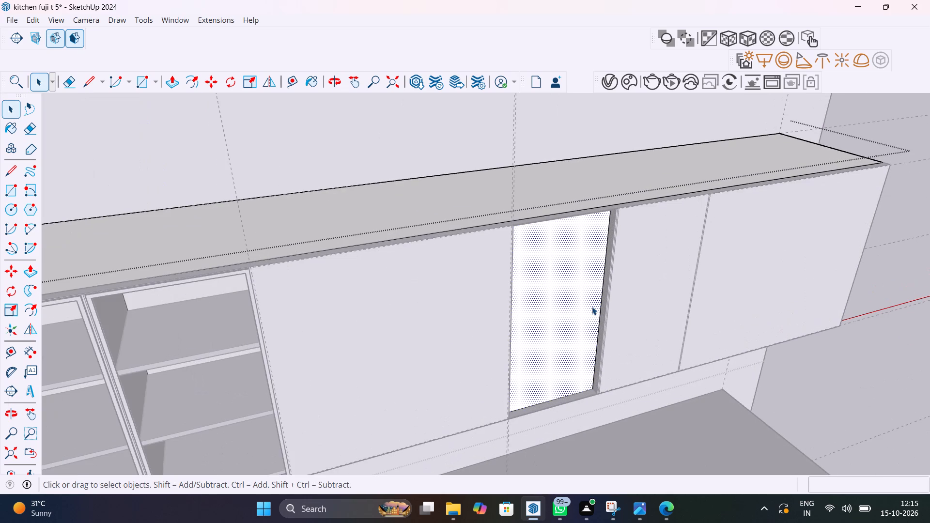
key(p)
click(574, 295)
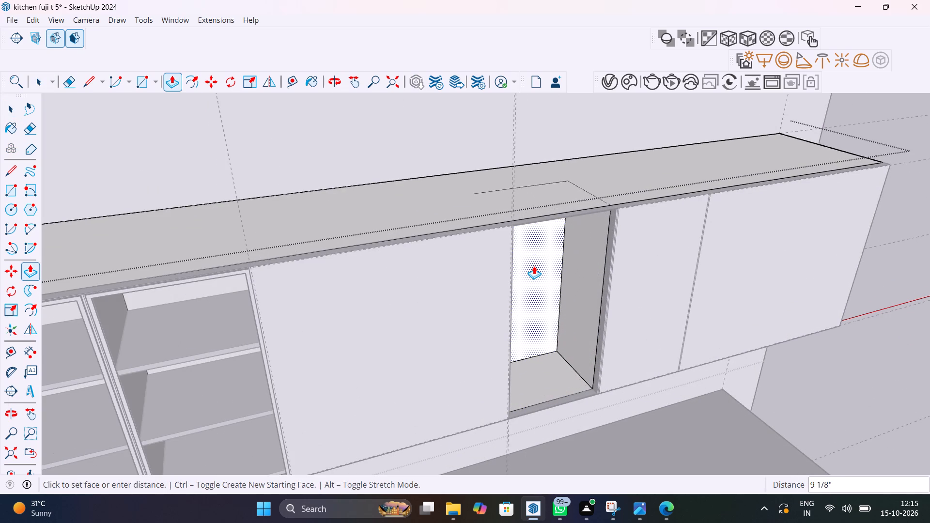
text(10)
key(BackSpace)
text(1")
key(Return)
key(space)
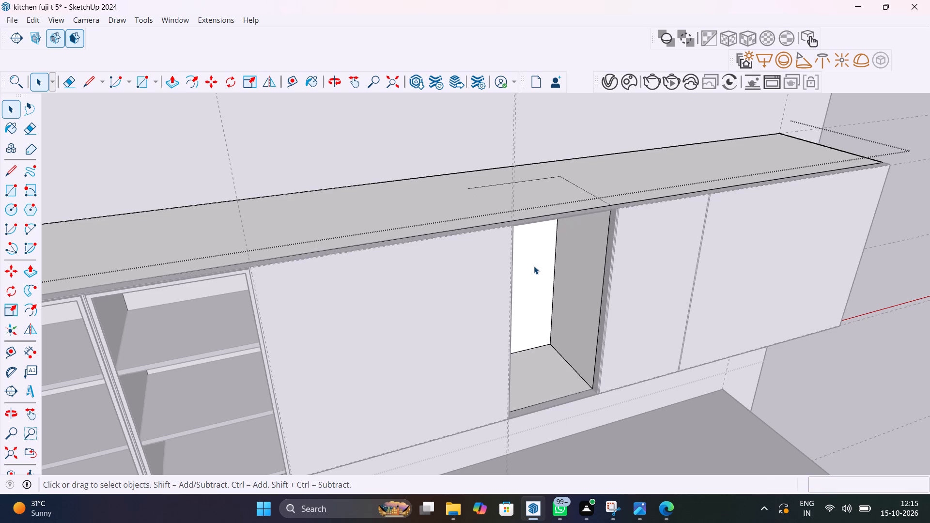
scroll(534, 265, down, 8)
click(796, 339)
Examine the open compartment in the wall cabinet from the front, above and below.
middle_drag(774, 327, 703, 286)
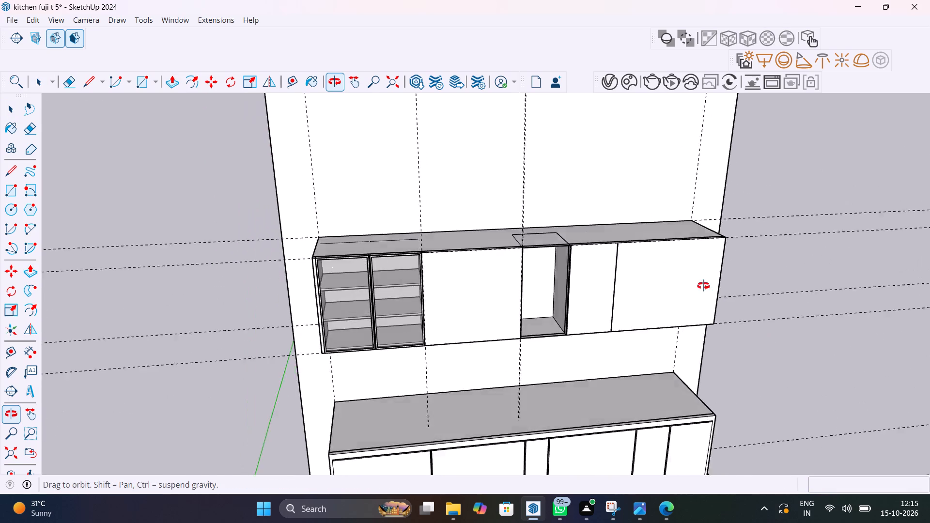
middle_drag(703, 286, 619, 283)
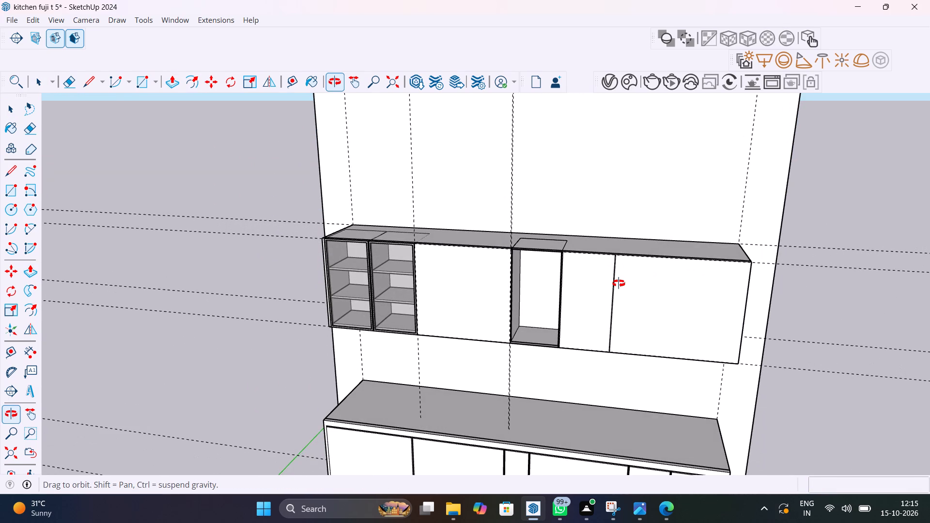
middle_drag(619, 283, 710, 241)
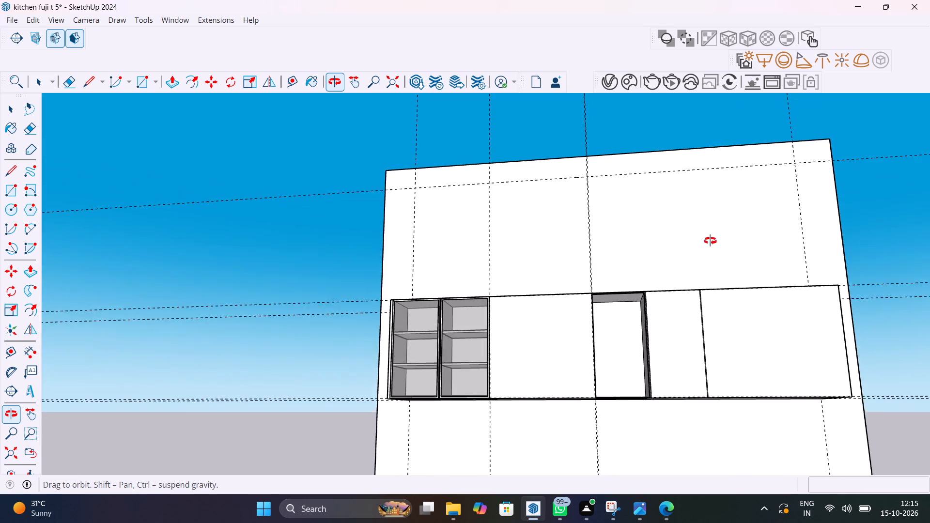
middle_drag(710, 241, 713, 316)
scroll(625, 388, up, 1)
middle_drag(625, 388, 630, 212)
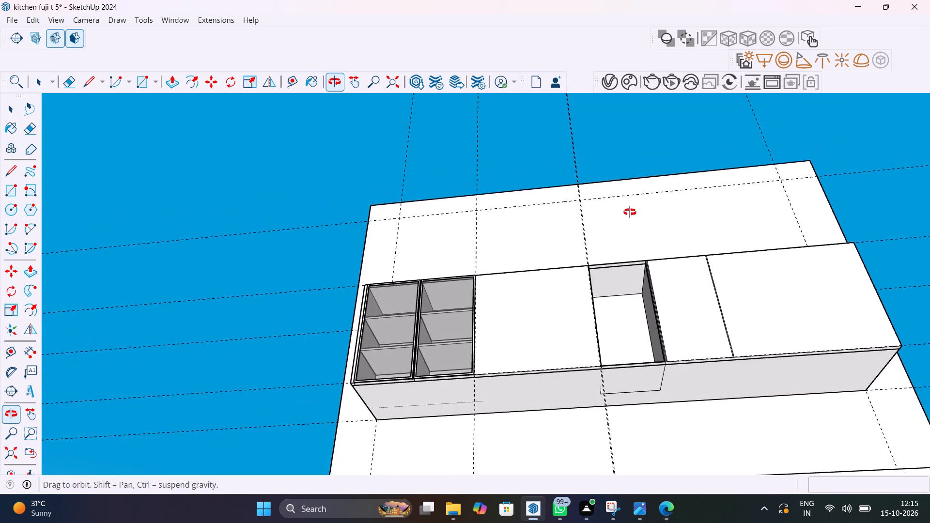
middle_drag(630, 212, 659, 406)
scroll(667, 396, up, 1)
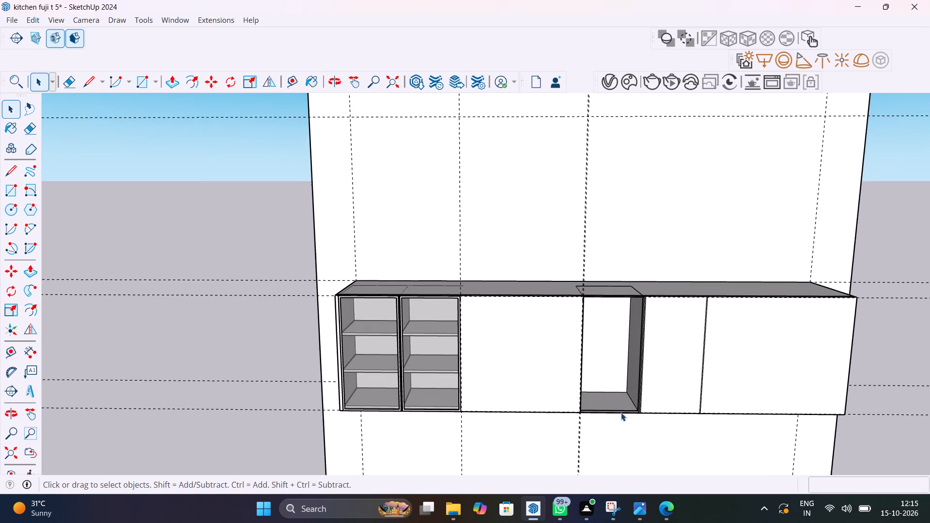
scroll(620, 400, up, 15)
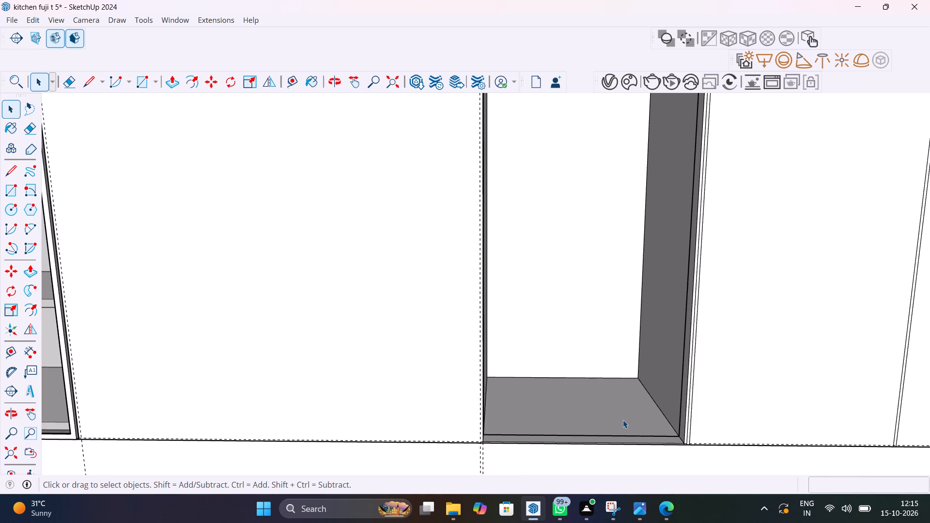
scroll(621, 419, down, 7)
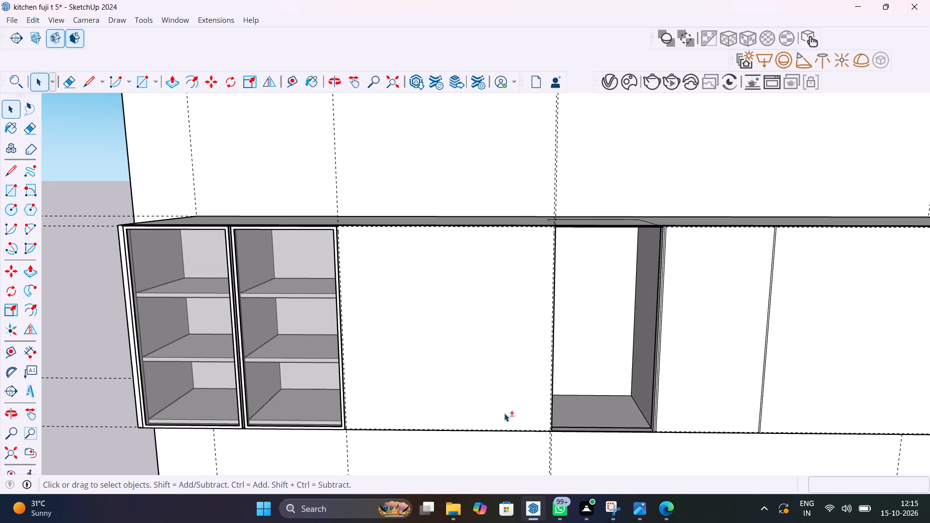
Open the cabinet body group and push the upper inner face of the open compartment by 2 mm.
shift+middle_drag(569, 344, 521, 314)
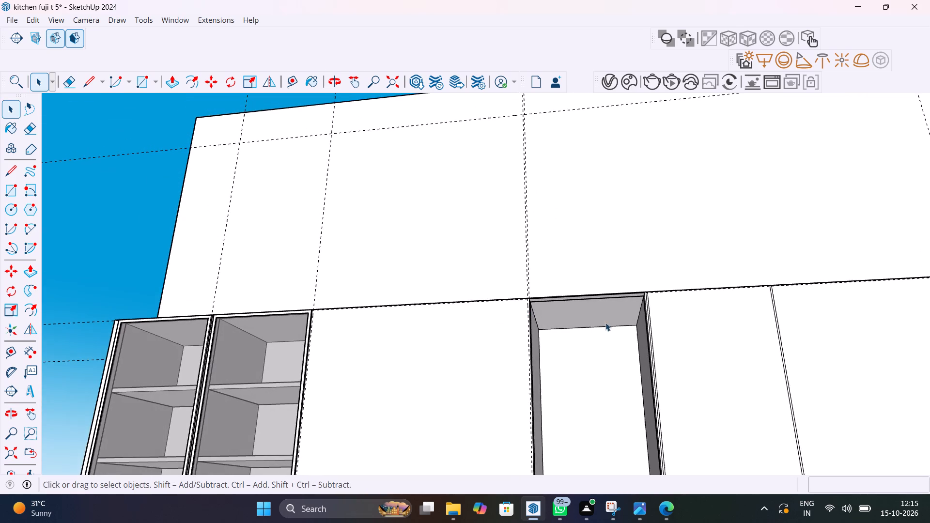
scroll(609, 312, up, 5)
click(609, 312)
double_click(610, 312)
click(610, 308)
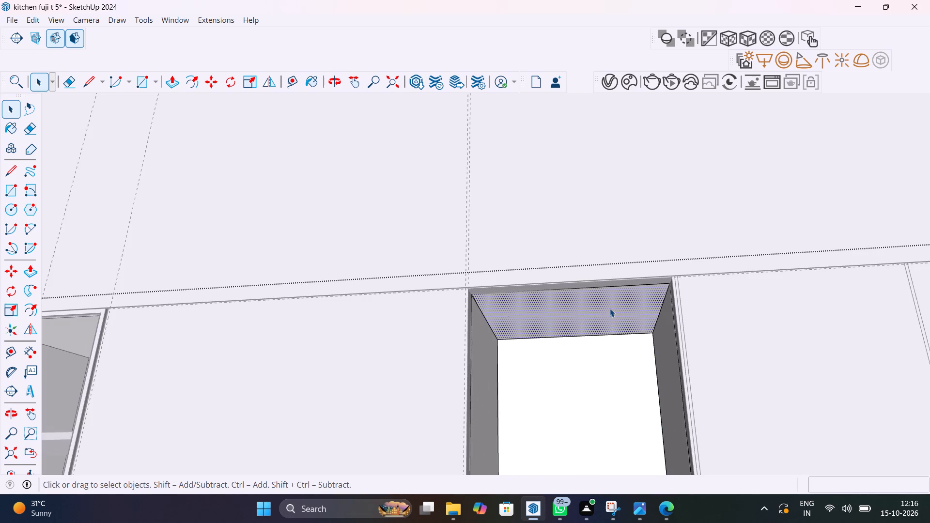
key(p)
click(610, 308)
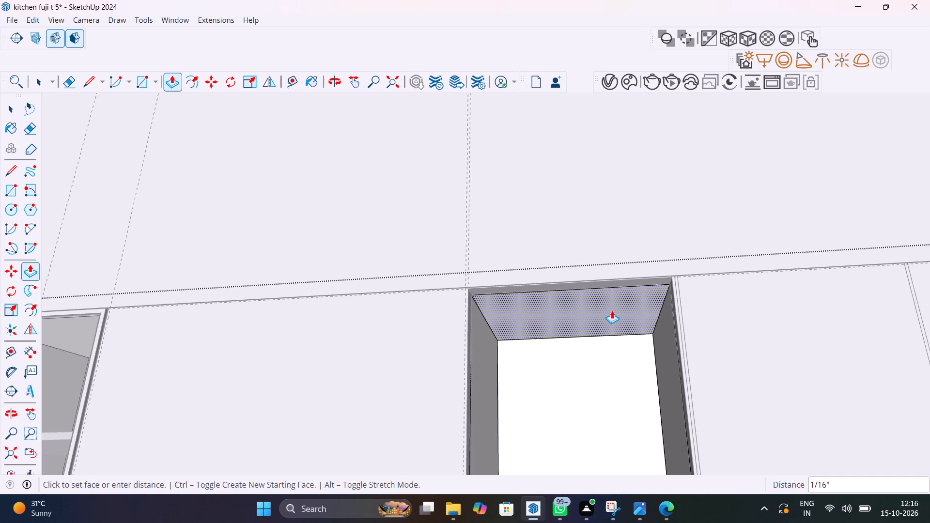
key(1)
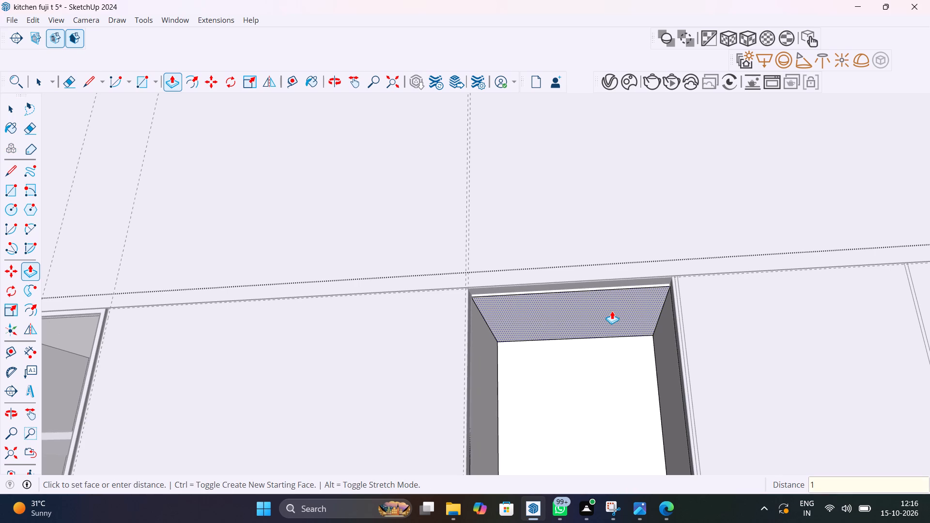
key(apostrophe)
key(BackSpace)
text(mm)
key(Return)
key(2)
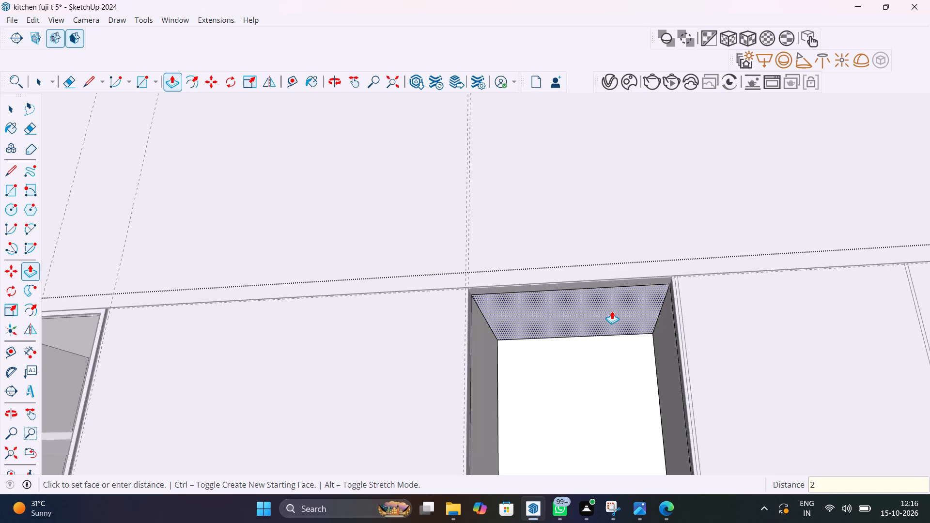
text(mm)
key(Return)
key(space)
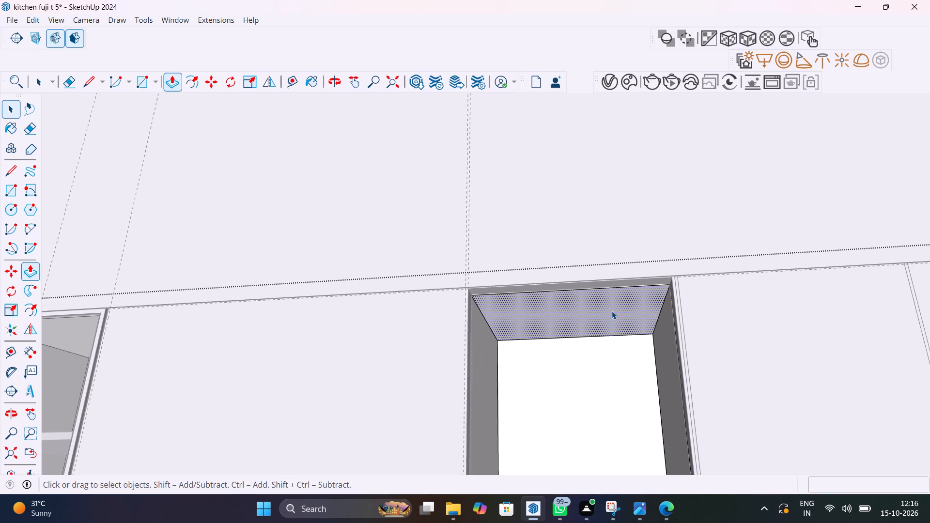
Examine the wall cabinet's top and open compartment from the front and above, and leave the body group.
scroll(611, 311, down, 13)
scroll(595, 371, down, 1)
middle_drag(597, 381, 635, 522)
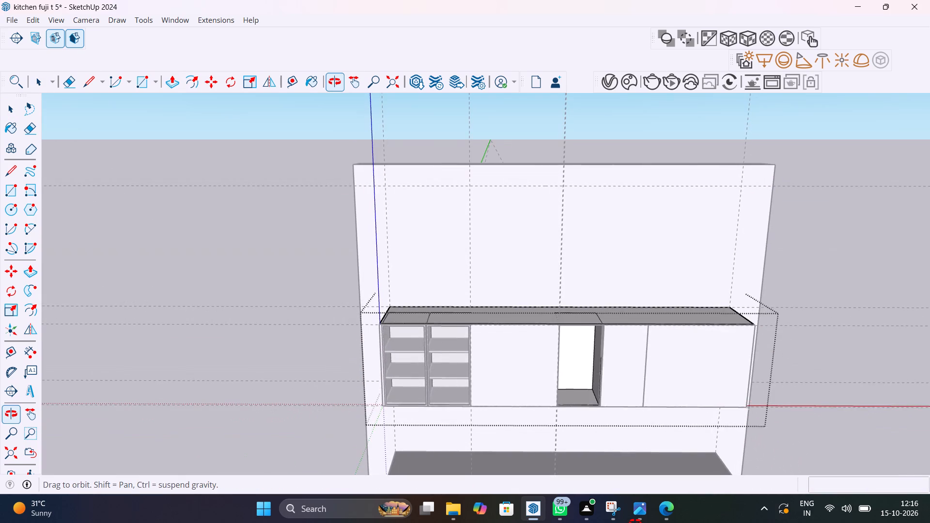
middle_drag(635, 522, 633, 522)
middle_drag(606, 261, 611, 366)
middle_drag(597, 329, 593, 407)
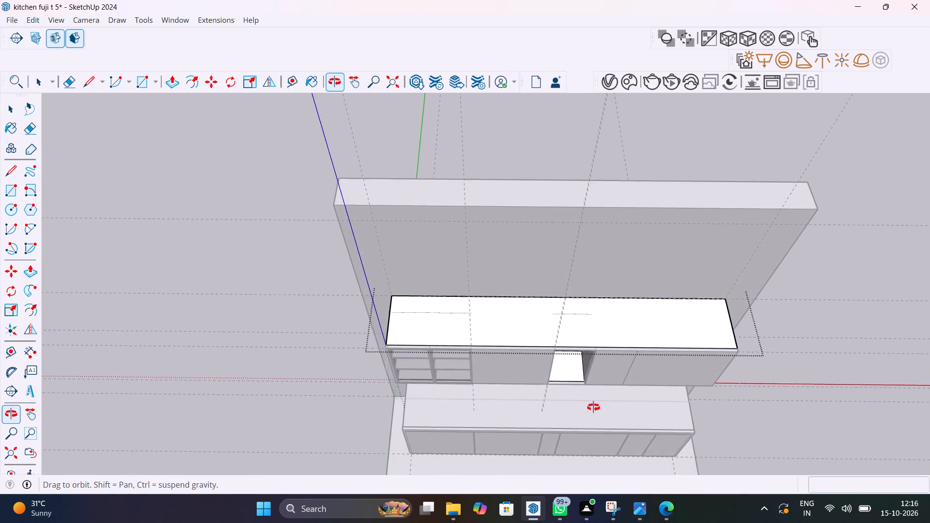
middle_drag(593, 407, 596, 277)
scroll(585, 344, up, 5)
middle_drag(619, 344, 591, 309)
scroll(615, 340, up, 1)
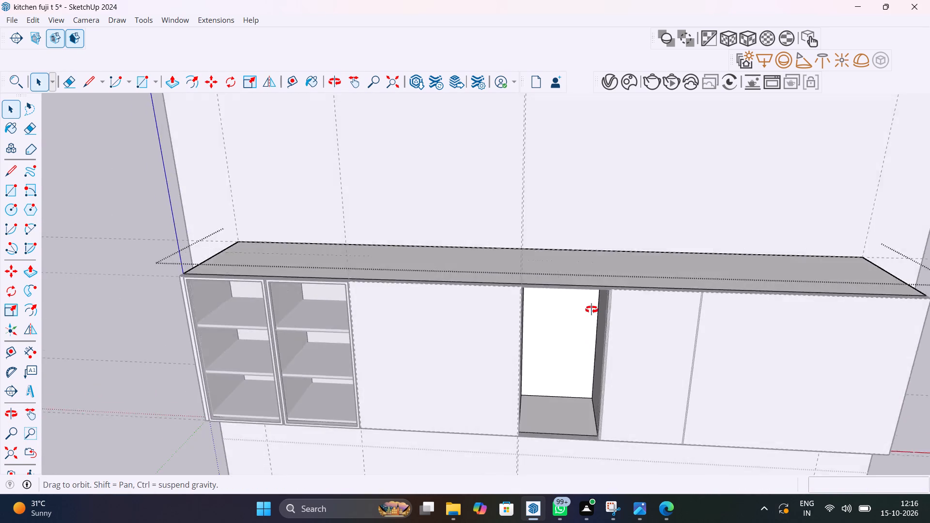
middle_drag(591, 309, 573, 293)
scroll(612, 292, down, 6)
click(235, 217)
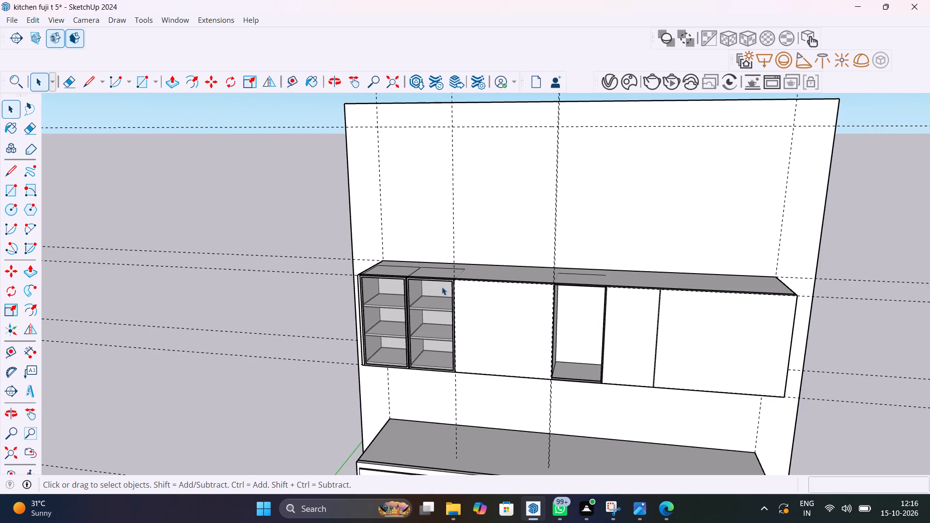
Open the front panel group and copy the top edge of the narrow panel beside the open compartment about 1/16" down to the guide.
scroll(629, 308, up, 14)
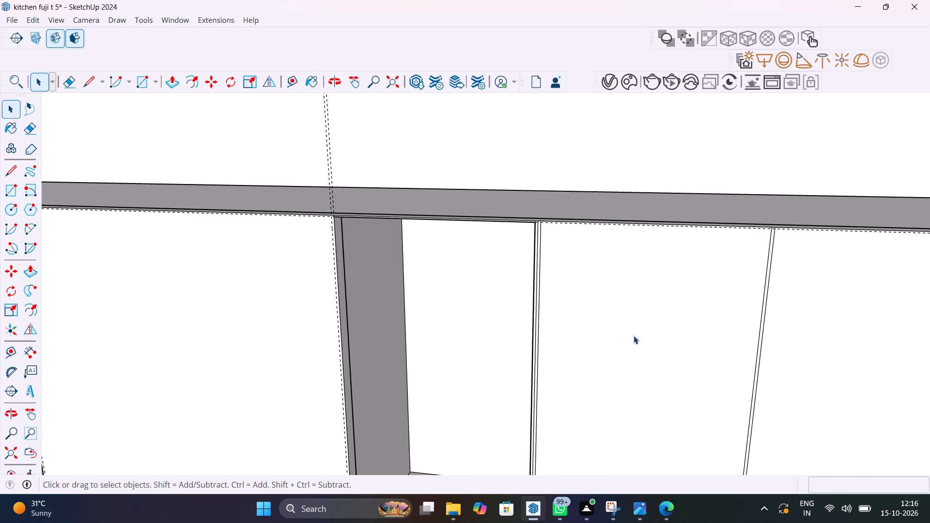
shift+middle_drag(484, 300, 329, 313)
scroll(338, 277, up, 5)
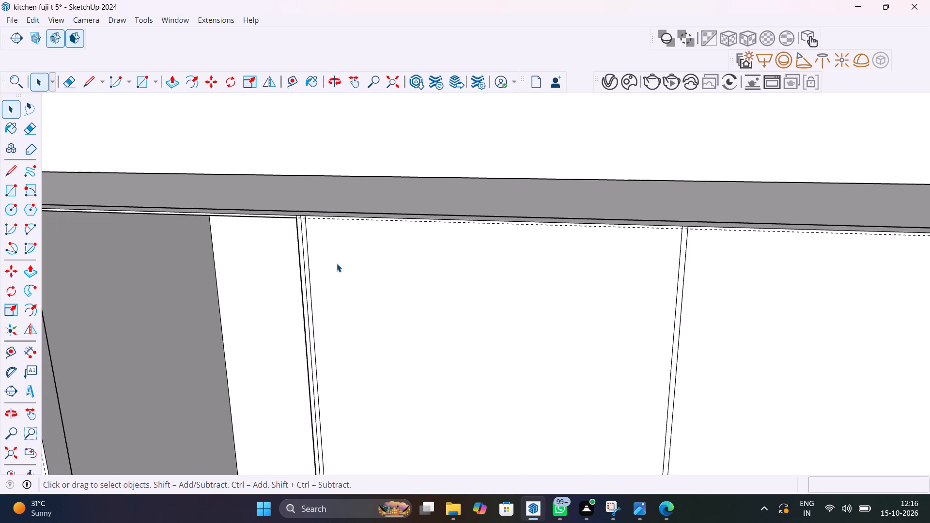
scroll(302, 210, up, 16)
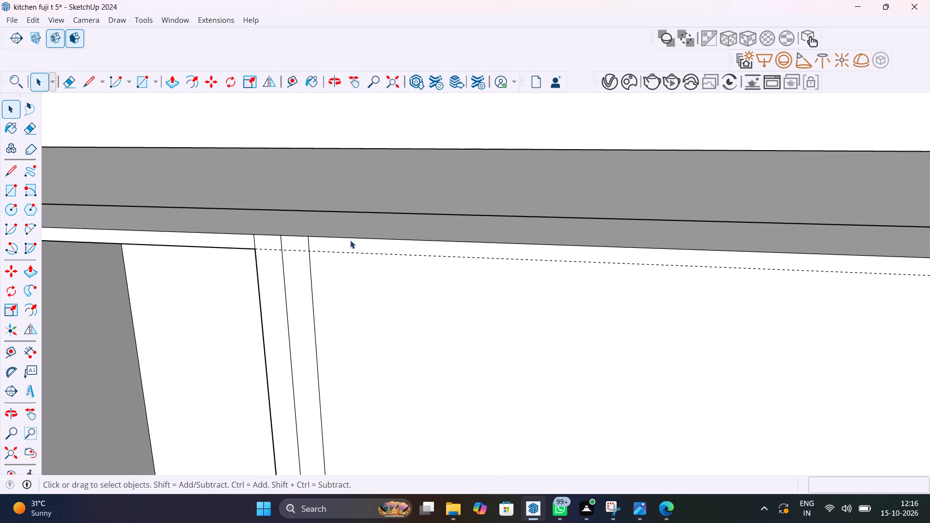
click(353, 239)
triple_click(353, 239)
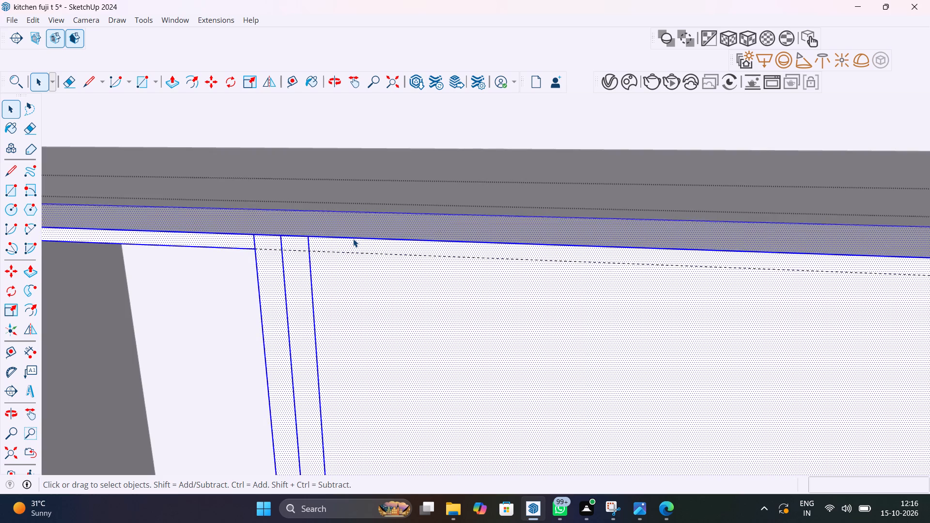
click(353, 239)
key(m)
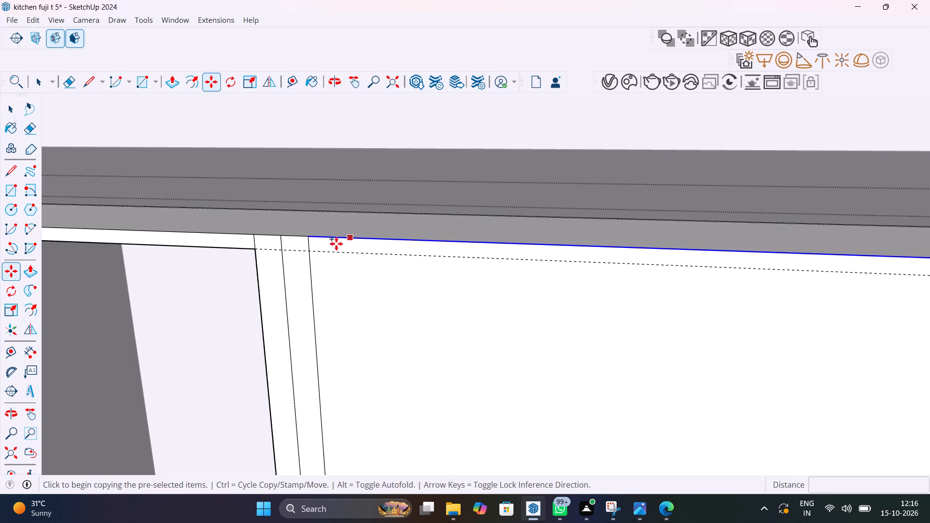
click(305, 238)
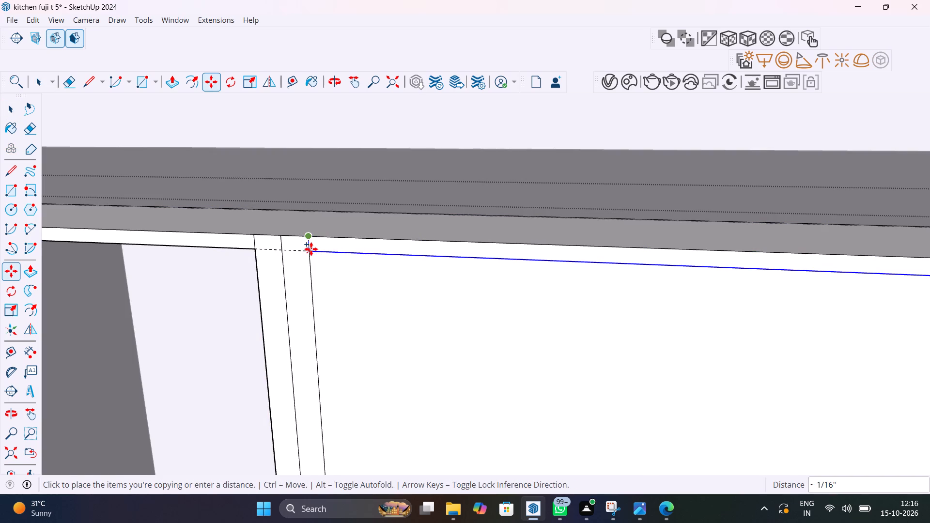
scroll(307, 250, up, 9)
click(313, 250)
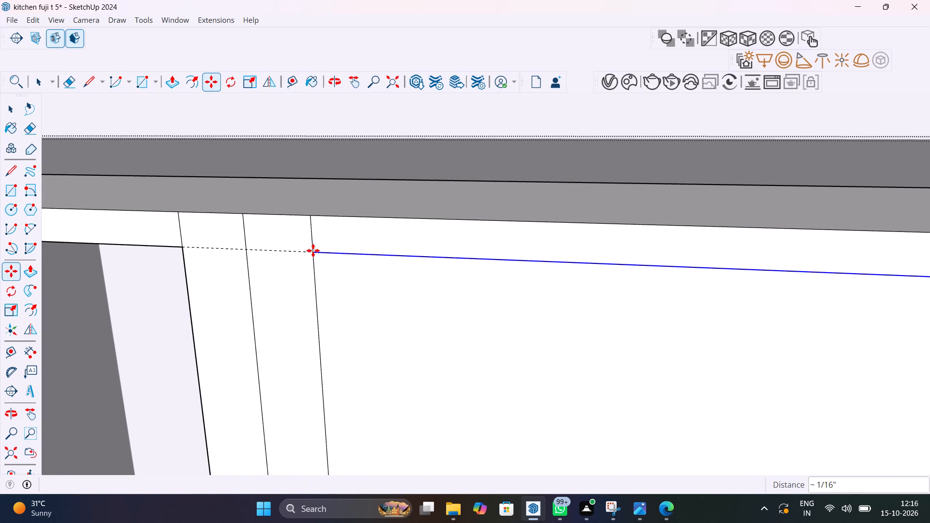
Copy the same narrow panel's bottom edge about 1/16" up to the guide intersection on its vertical edge.
scroll(324, 262, down, 20)
scroll(324, 262, down, 10)
scroll(372, 358, down, 5)
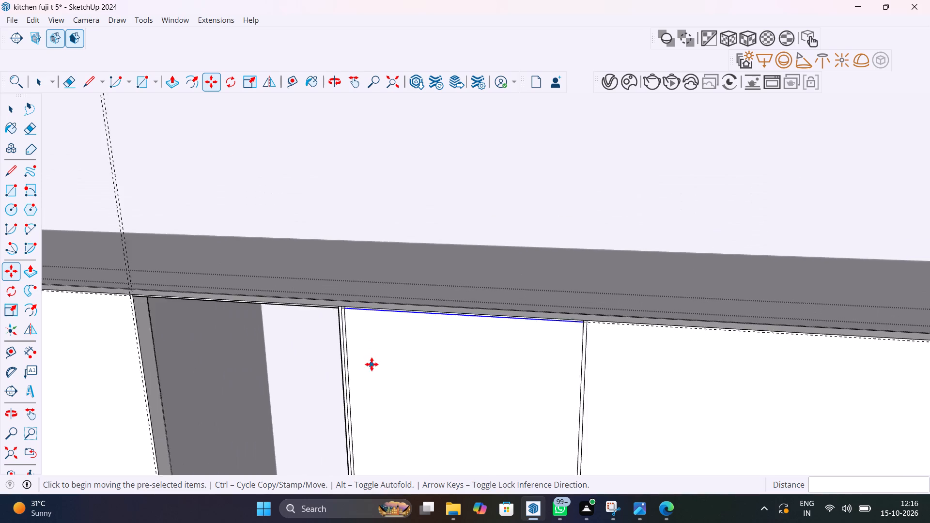
scroll(372, 364, down, 2)
middle_drag(373, 364, 354, 149)
scroll(354, 155, down, 7)
scroll(444, 362, up, 5)
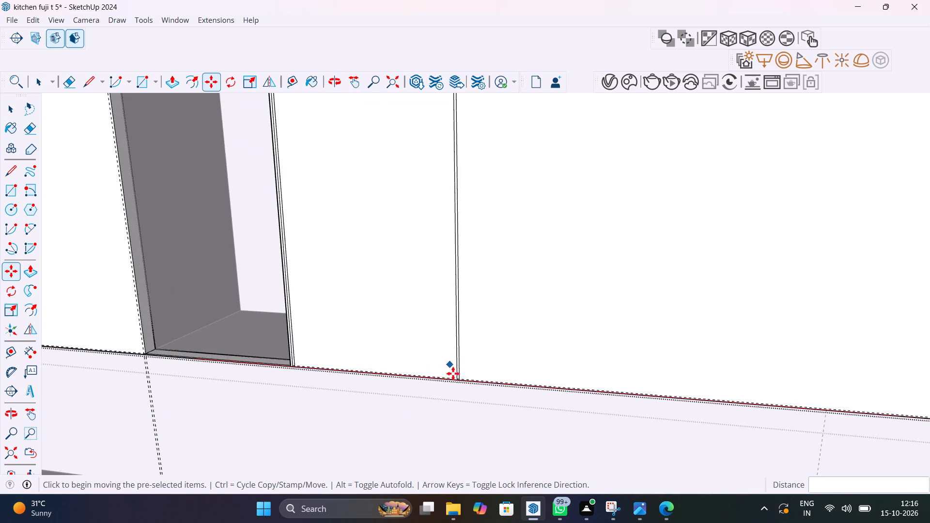
scroll(453, 373, up, 5)
key(space)
scroll(449, 378, up, 6)
scroll(446, 376, down, 6)
scroll(449, 381, up, 3)
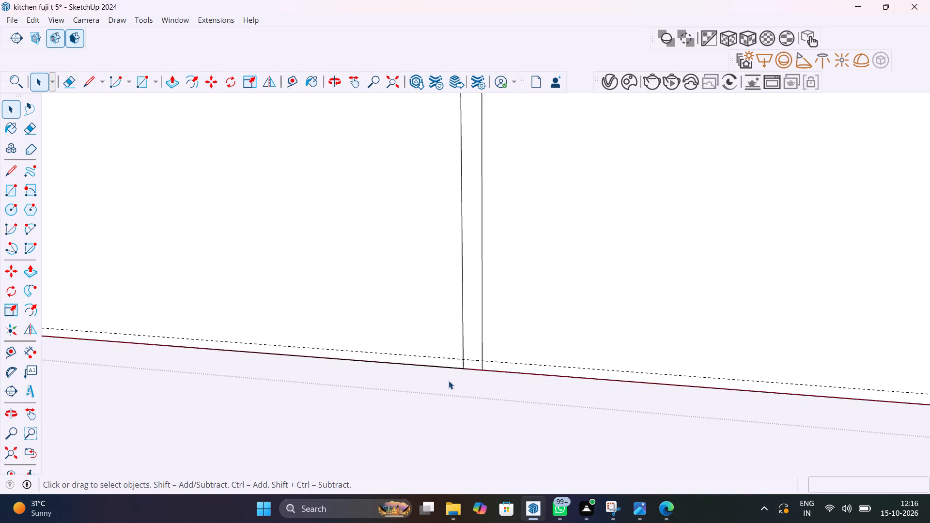
scroll(449, 381, up, 1)
click(463, 355)
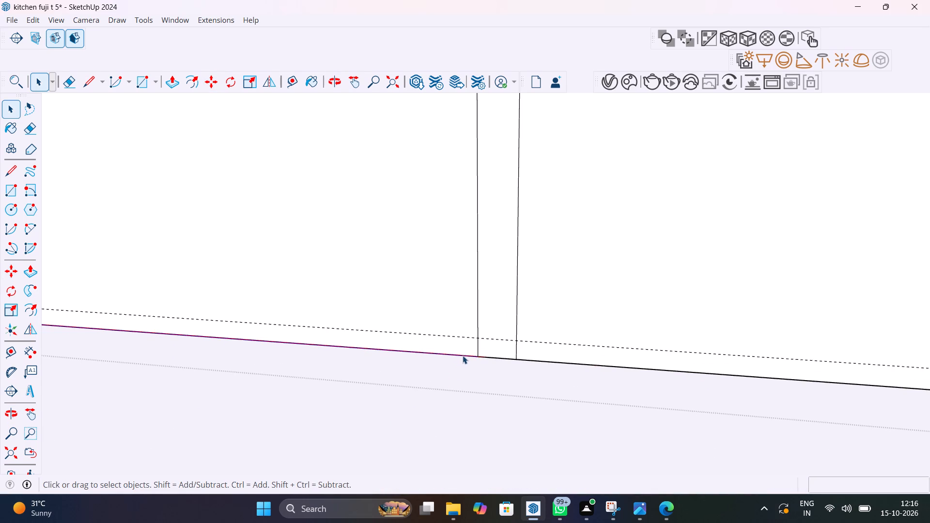
key(m)
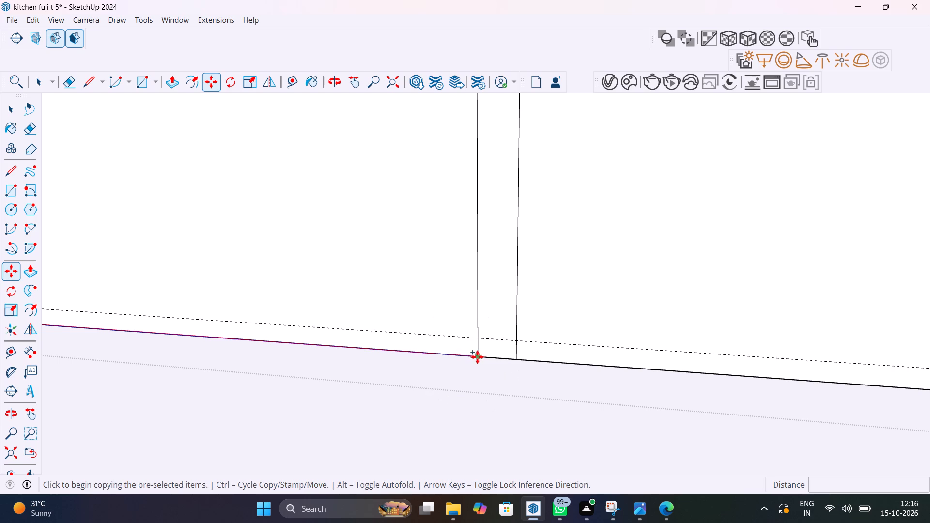
click(477, 357)
scroll(479, 341, up, 8)
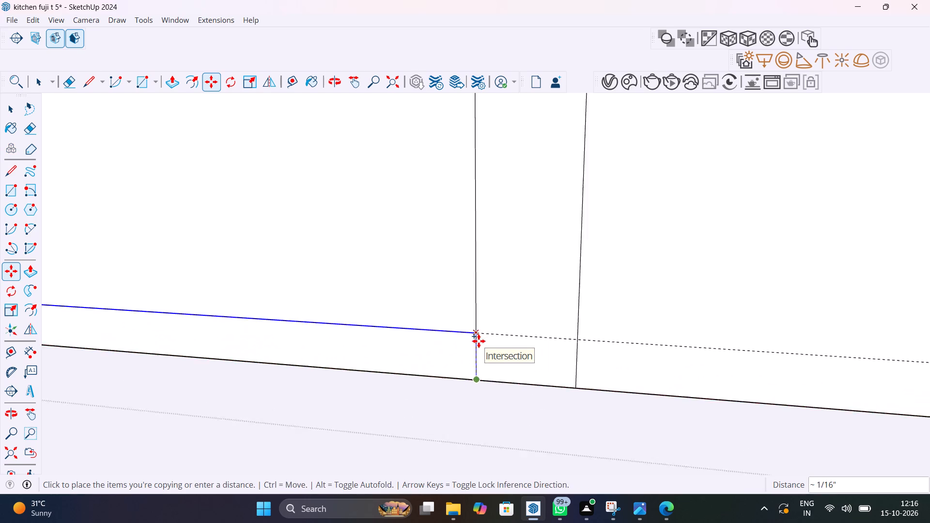
scroll(479, 341, up, 7)
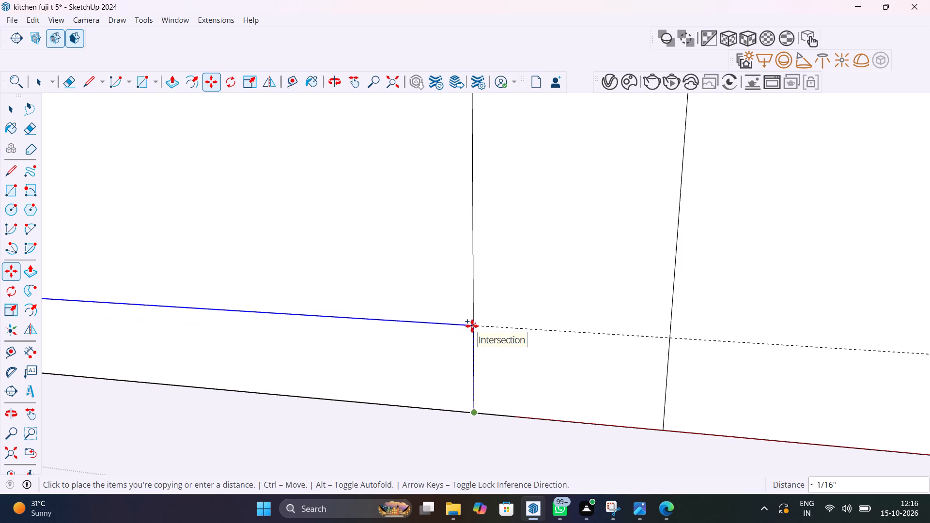
click(472, 326)
scroll(480, 349, down, 8)
scroll(478, 357, down, 20)
scroll(478, 357, down, 7)
key(space)
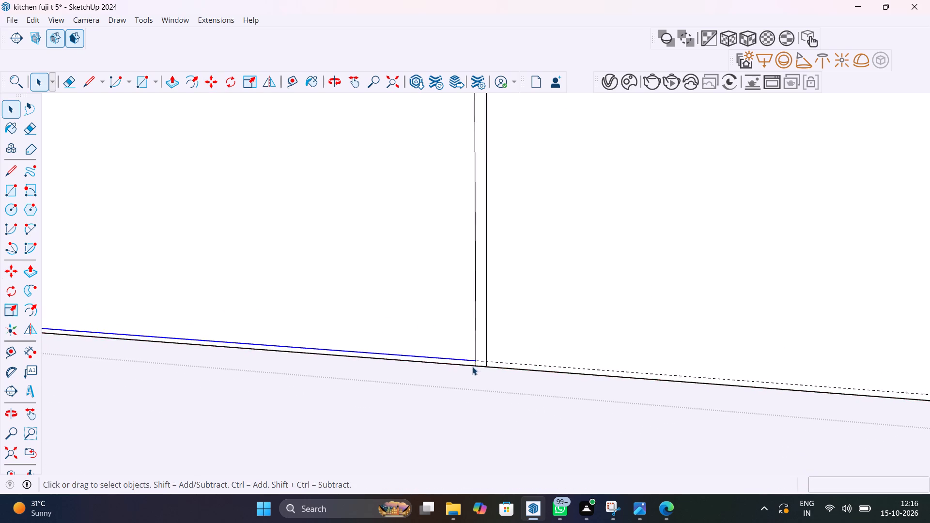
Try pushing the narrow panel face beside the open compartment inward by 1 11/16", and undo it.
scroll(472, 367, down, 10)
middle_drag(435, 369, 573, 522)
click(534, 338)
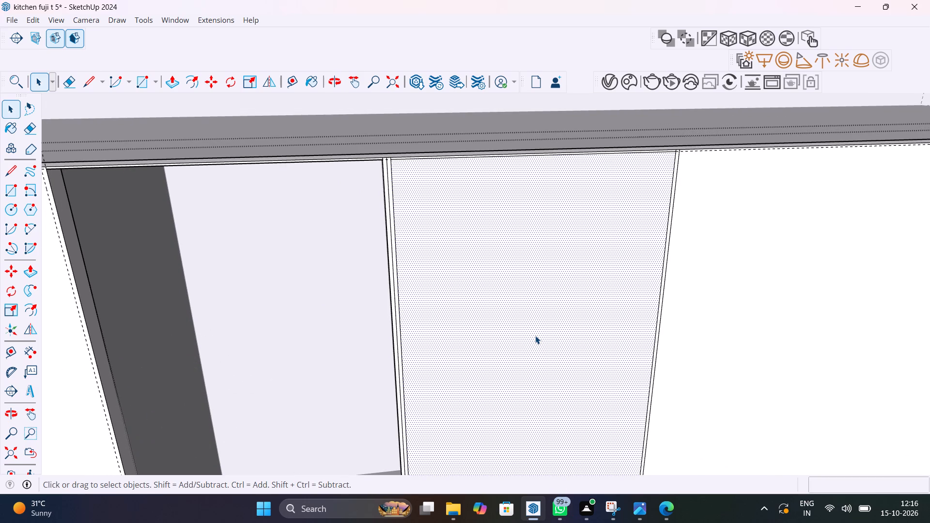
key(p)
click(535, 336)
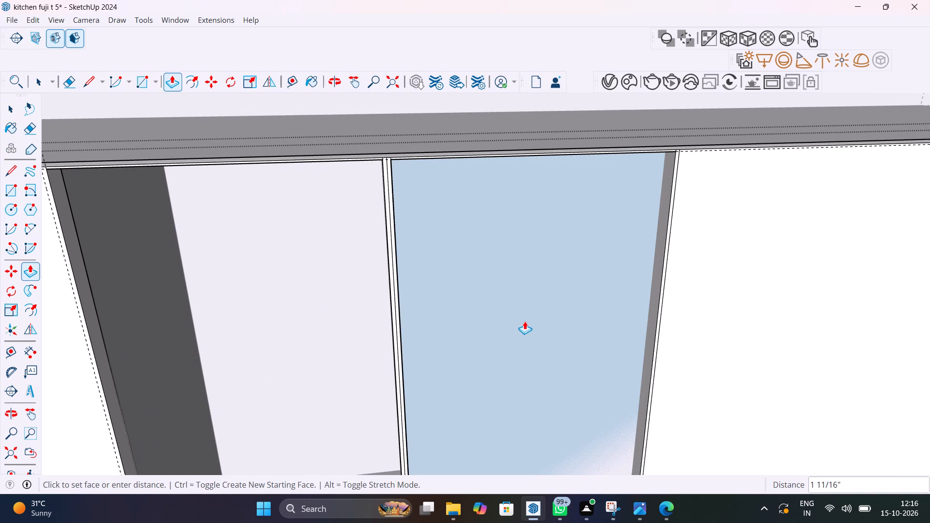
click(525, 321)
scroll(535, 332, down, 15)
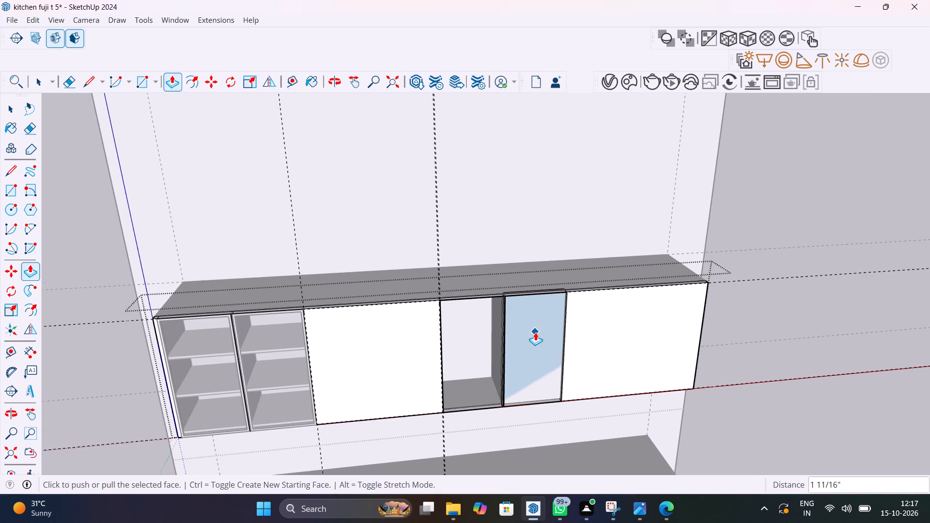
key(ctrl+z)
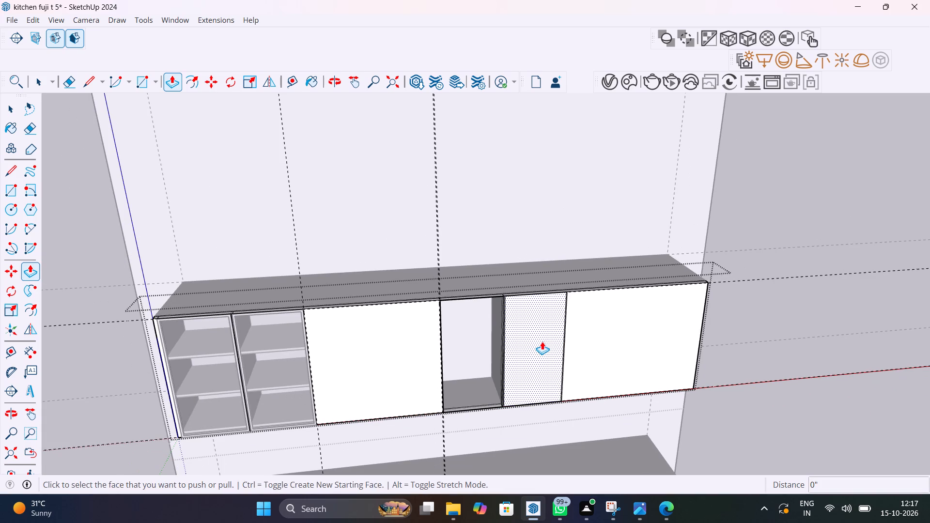
Push the narrow panel face beside the open compartment inward by 1", and leave the front panel group.
click(542, 341)
scroll(536, 332, up, 4)
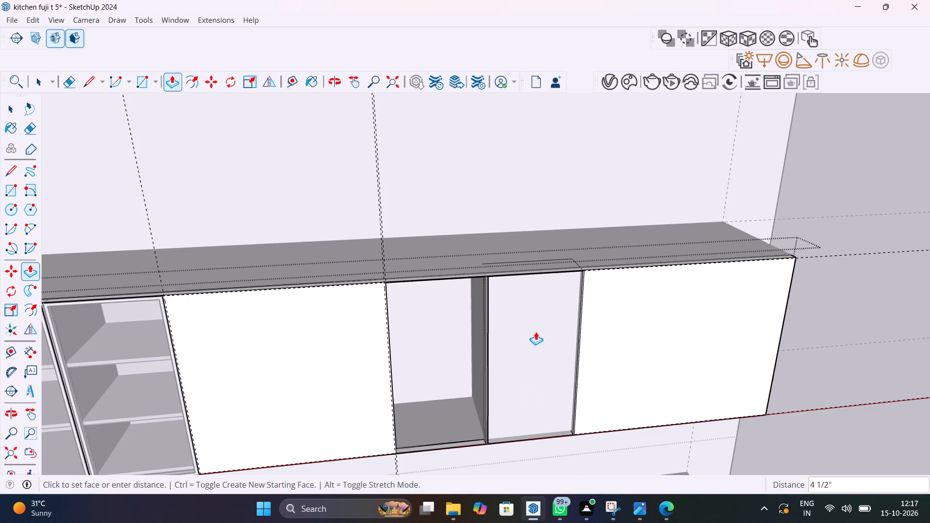
click(518, 328)
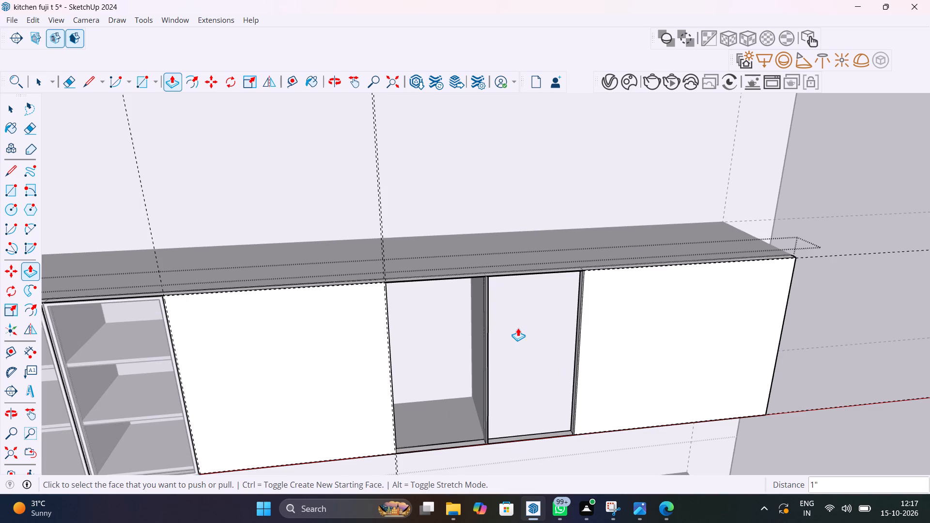
key(space)
click(660, 241)
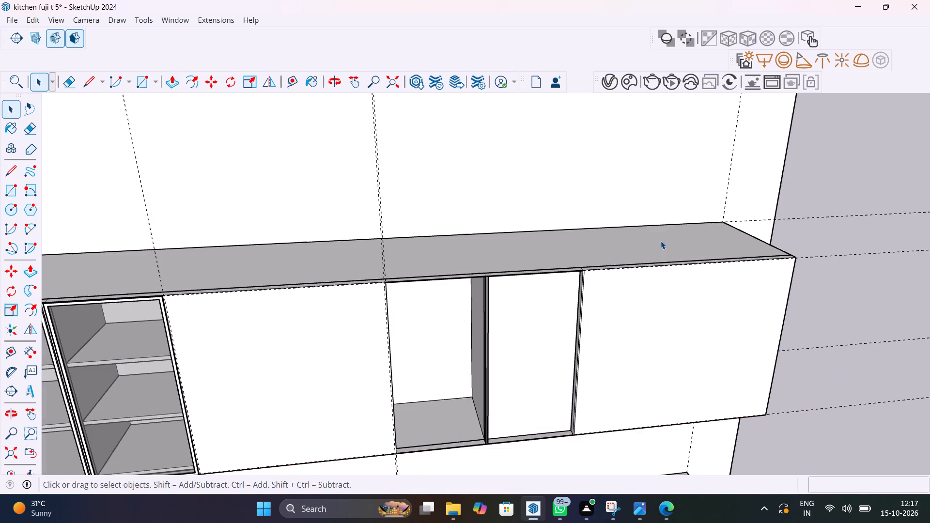
Open the cabinet body group and draw a rectangle about 1' 11 13/16" by 11 13/16" over the face inside the recessed narrow opening.
double_click(661, 241)
middle_drag(558, 338, 450, 263)
scroll(485, 274, up, 9)
middle_drag(504, 292, 507, 246)
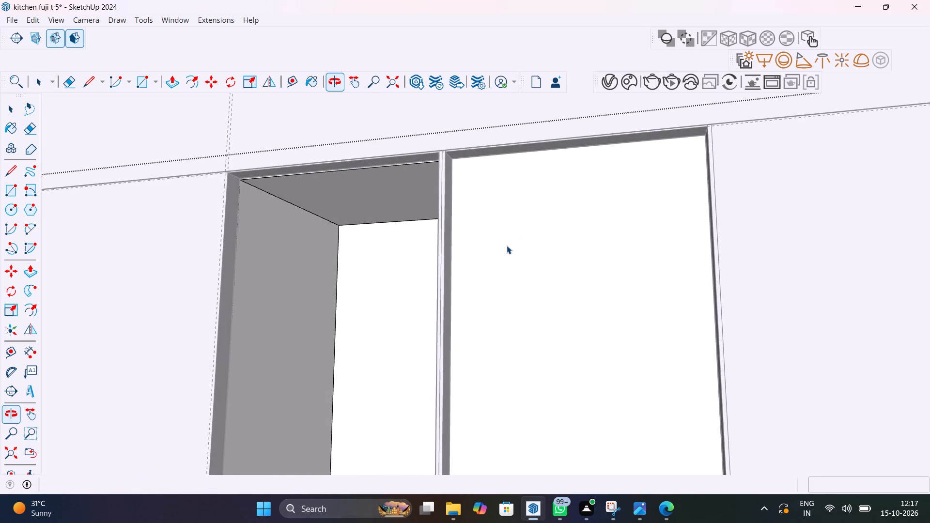
key(r)
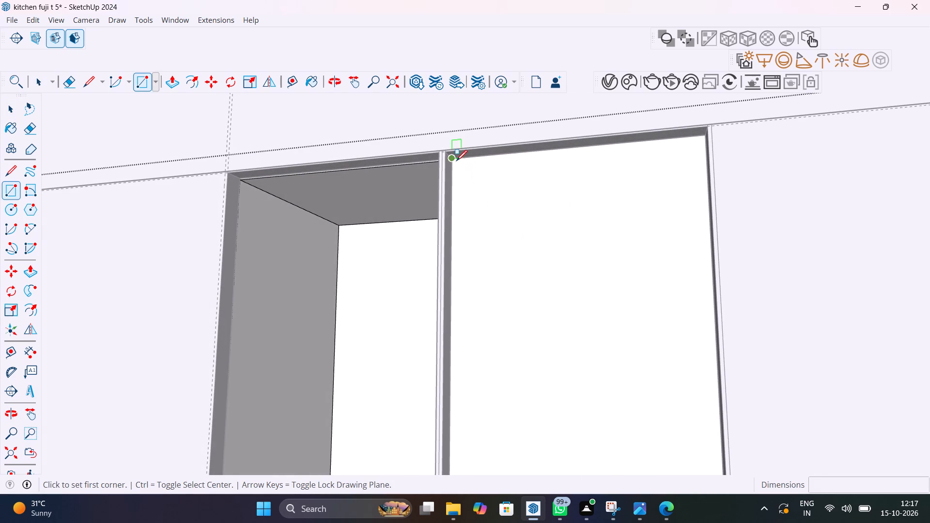
drag(456, 160, 470, 187)
scroll(523, 267, down, 11)
scroll(556, 319, down, 1)
middle_drag(569, 350, 602, 424)
scroll(587, 419, up, 11)
shift+middle_drag(596, 437, 562, 388)
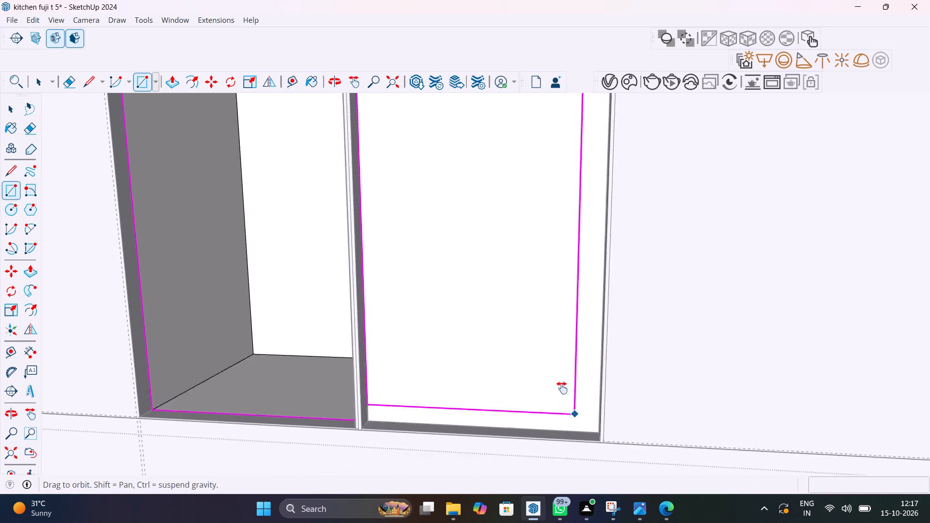
shift+middle_drag(562, 388, 610, 378)
scroll(610, 378, up, 1)
scroll(559, 349, up, 10)
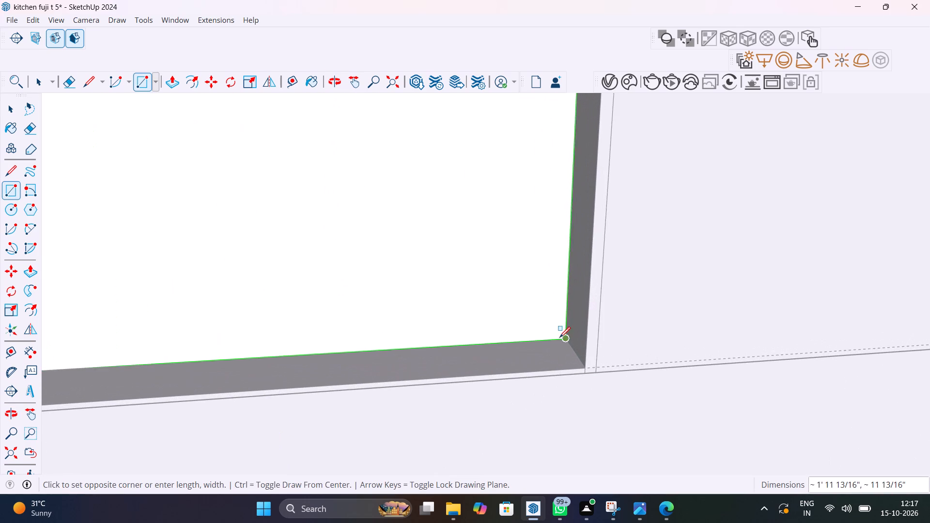
click(567, 337)
scroll(537, 352, down, 8)
key(space)
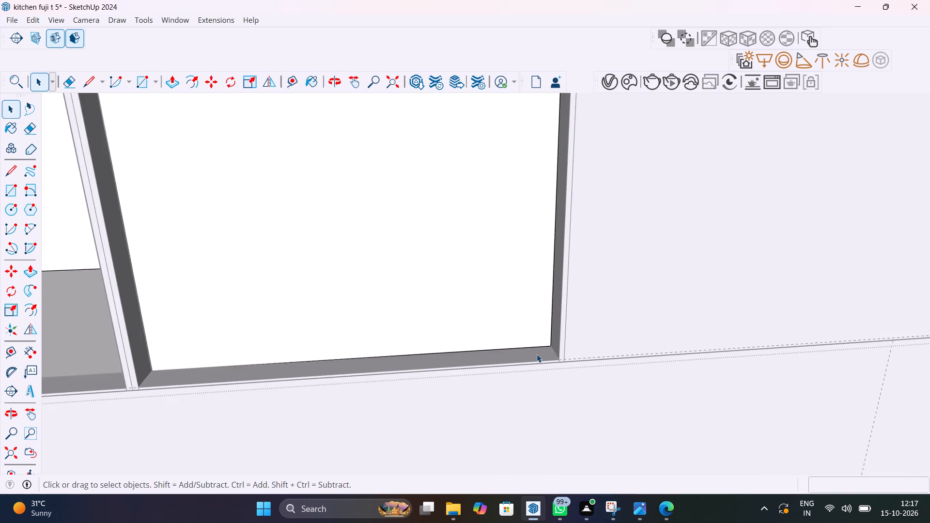
Push the new rectangular face inward to the depth of the adjacent open compartment, and leave the cabinet body group.
scroll(537, 354, down, 14)
click(526, 292)
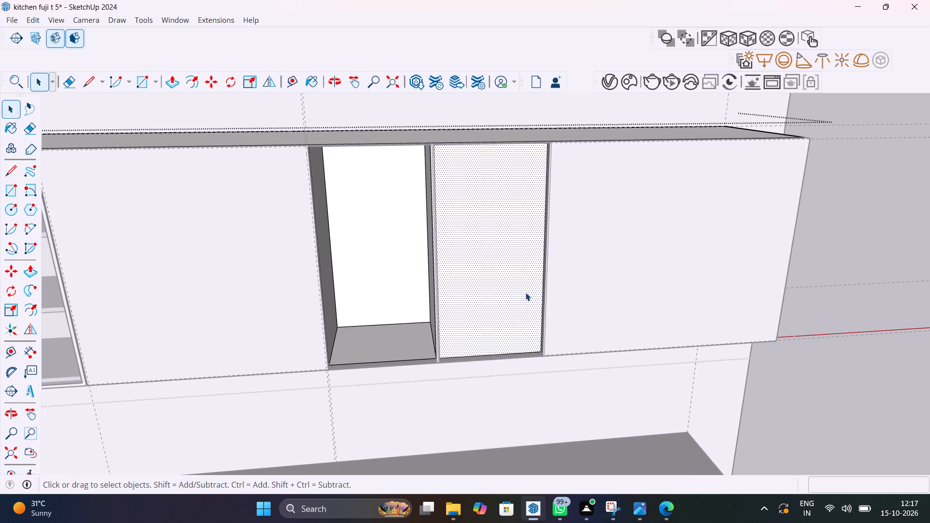
key(p)
click(526, 292)
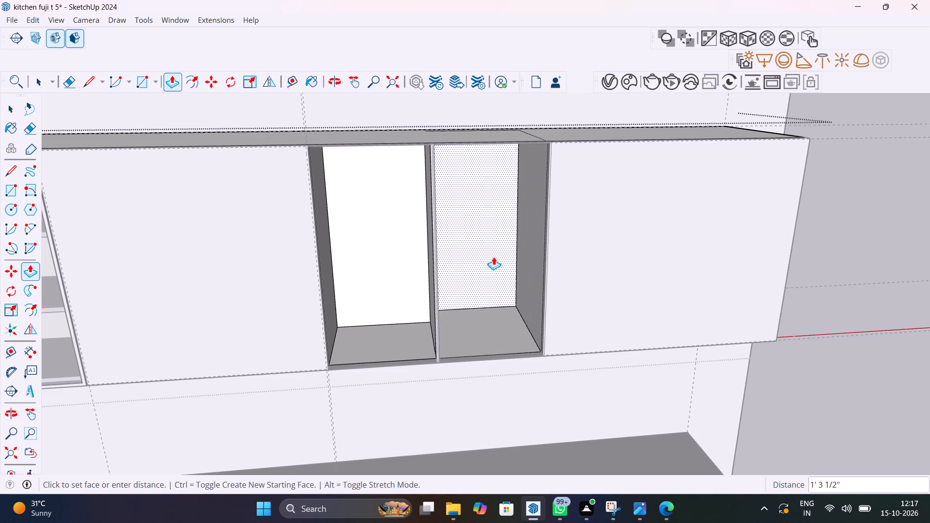
click(415, 259)
key(space)
scroll(458, 339, down, 14)
click(673, 300)
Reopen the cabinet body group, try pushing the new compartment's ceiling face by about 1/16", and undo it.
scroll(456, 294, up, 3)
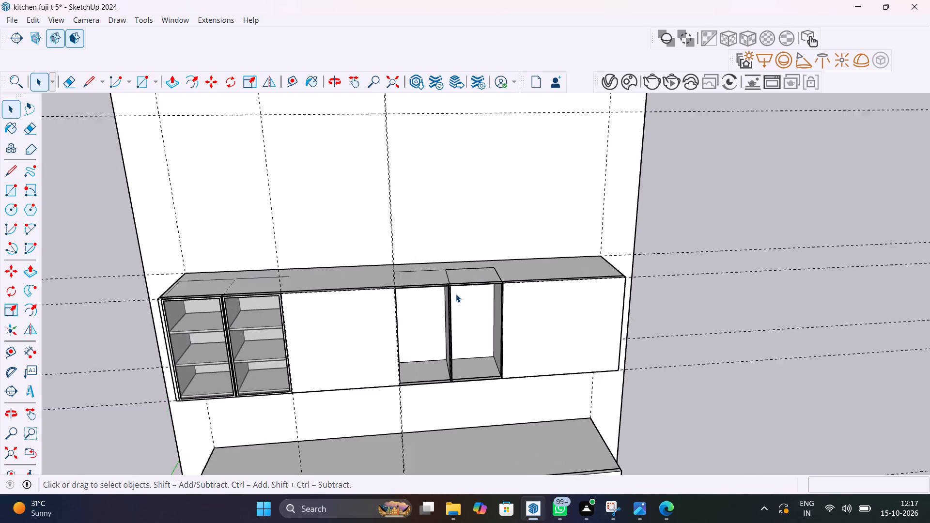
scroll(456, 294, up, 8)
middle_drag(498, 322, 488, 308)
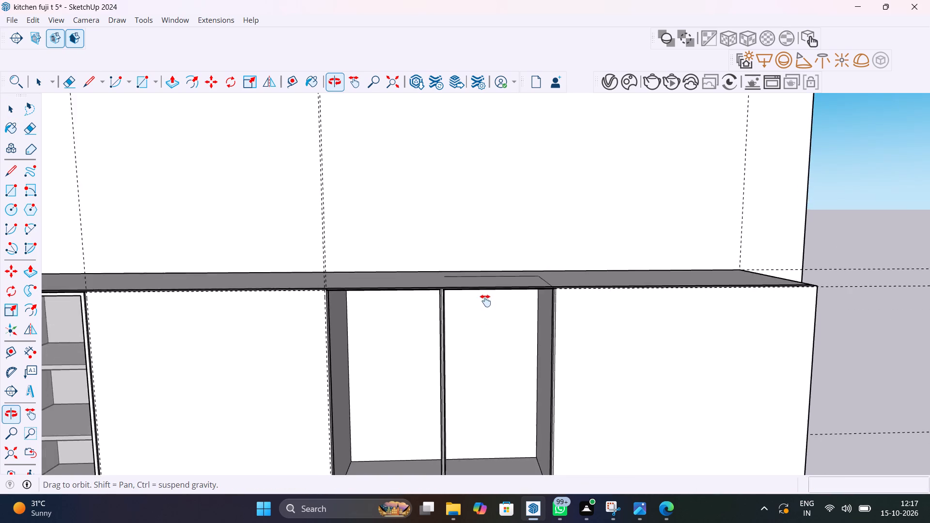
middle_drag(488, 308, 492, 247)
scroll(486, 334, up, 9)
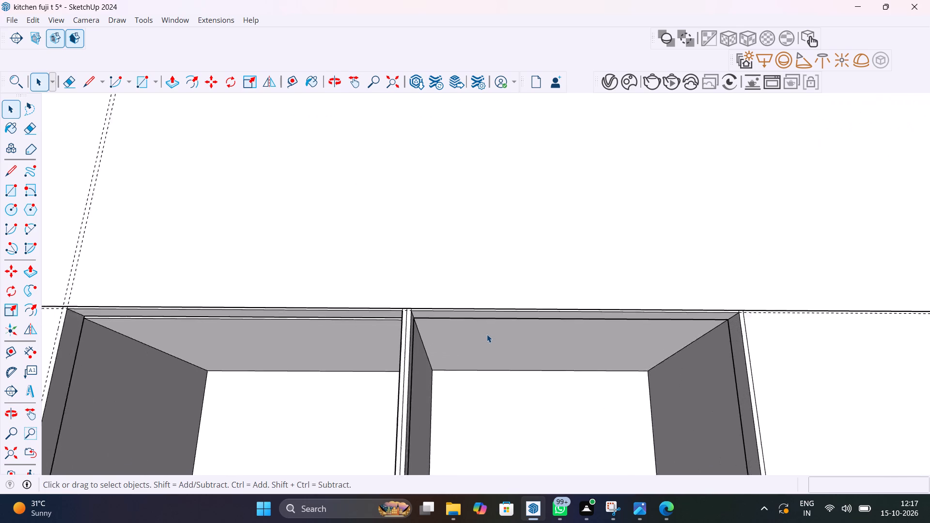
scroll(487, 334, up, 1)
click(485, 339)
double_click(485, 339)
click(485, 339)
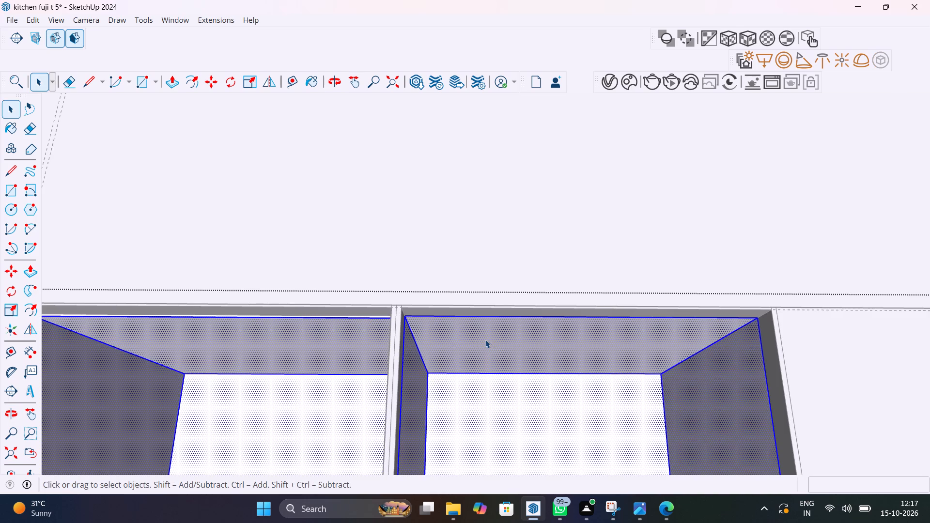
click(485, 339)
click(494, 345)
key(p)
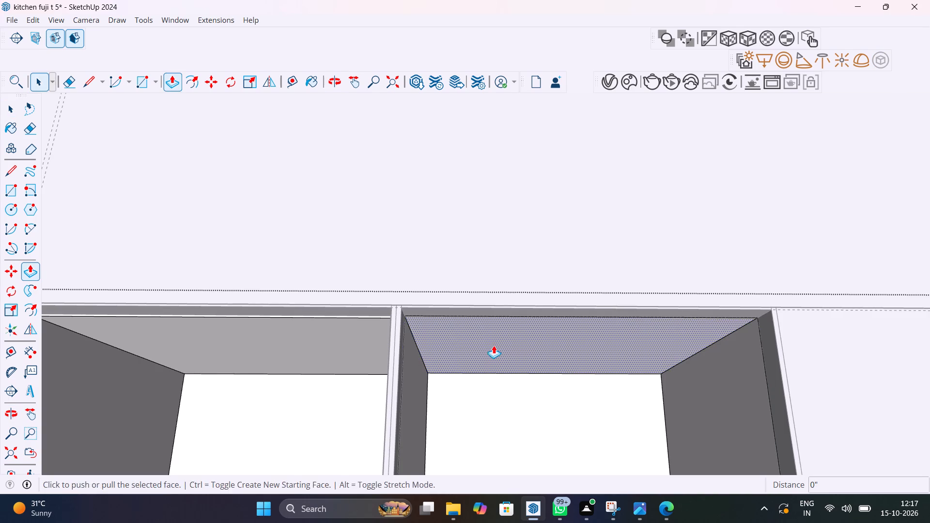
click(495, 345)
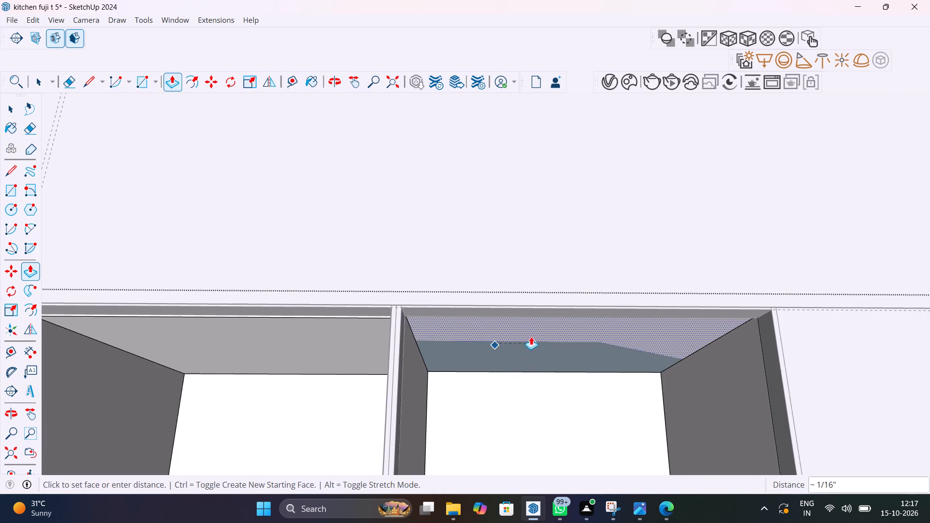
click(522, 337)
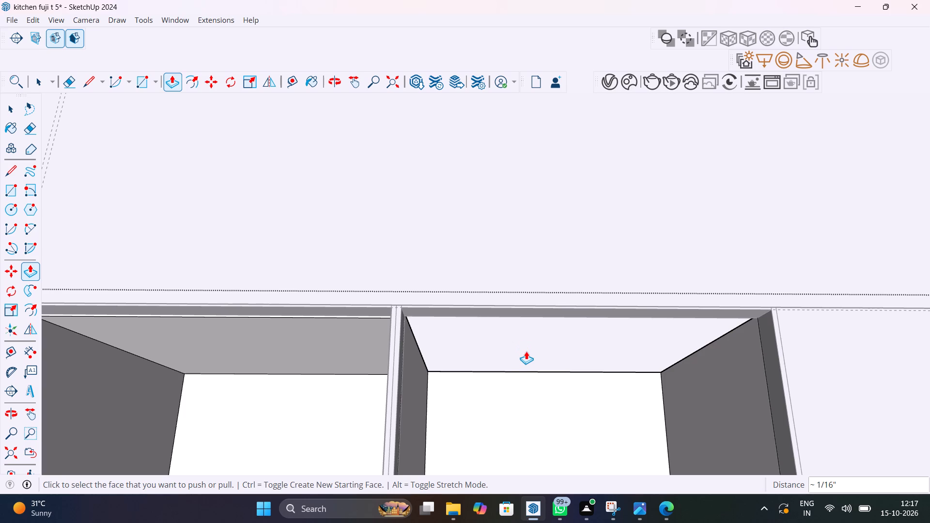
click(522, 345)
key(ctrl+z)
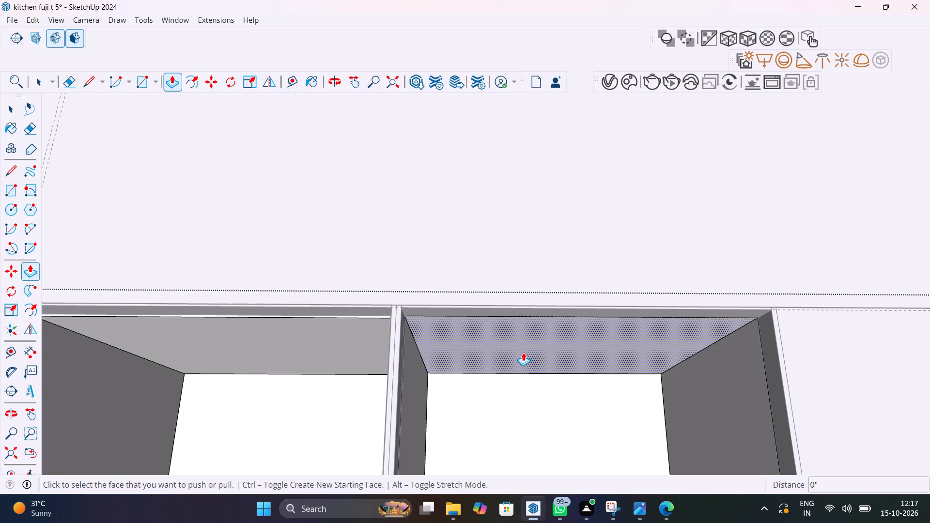
Push the new compartment's ceiling face about 1/16" to align with the adjacent compartment's ceiling, and leave the cabinet body group.
click(524, 350)
middle_drag(526, 357, 550, 477)
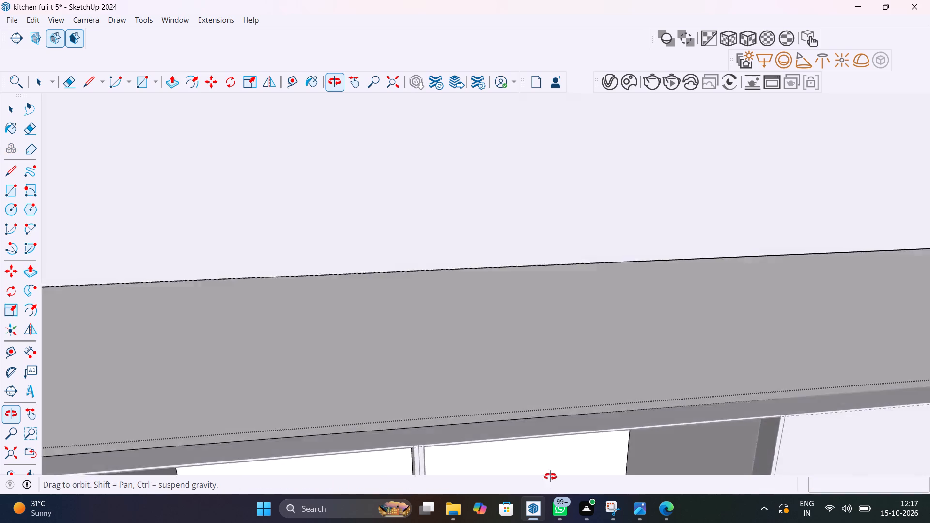
middle_drag(550, 477, 496, 400)
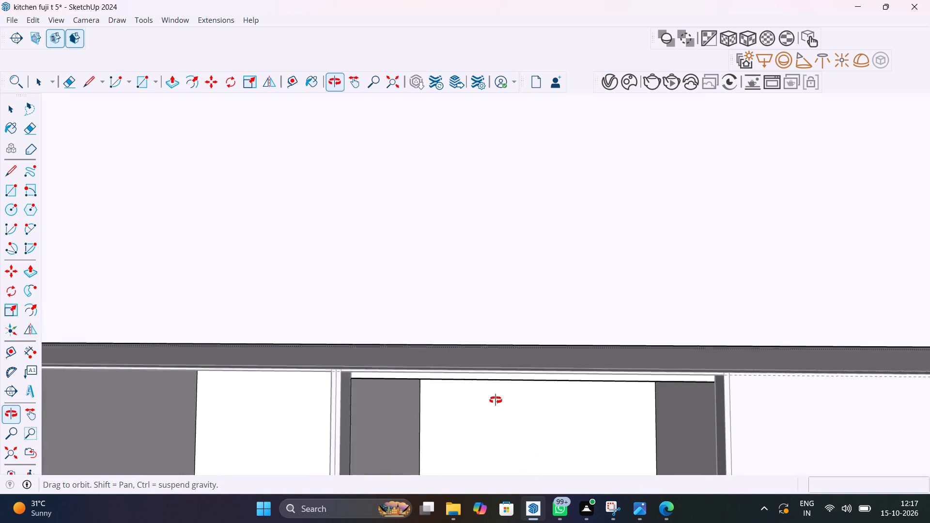
middle_drag(496, 400, 507, 368)
scroll(507, 368, up, 1)
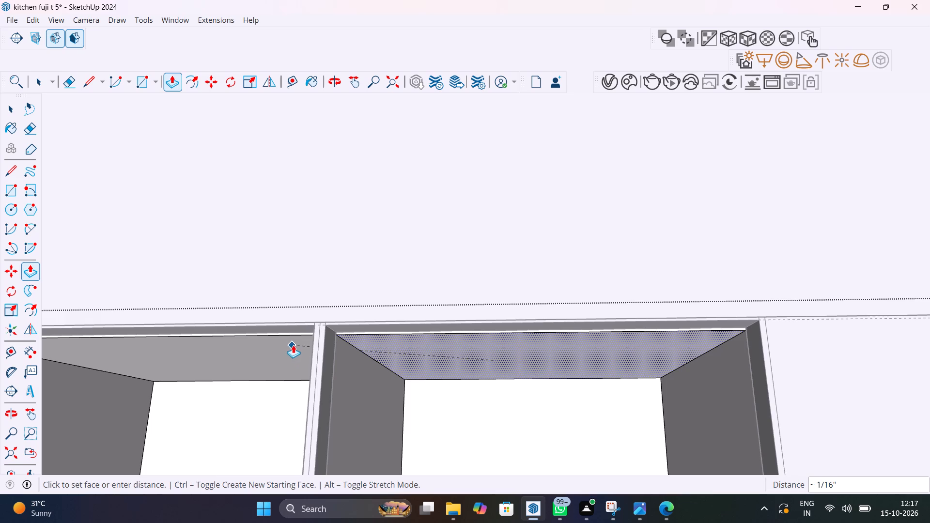
scroll(294, 338, up, 4)
click(294, 341)
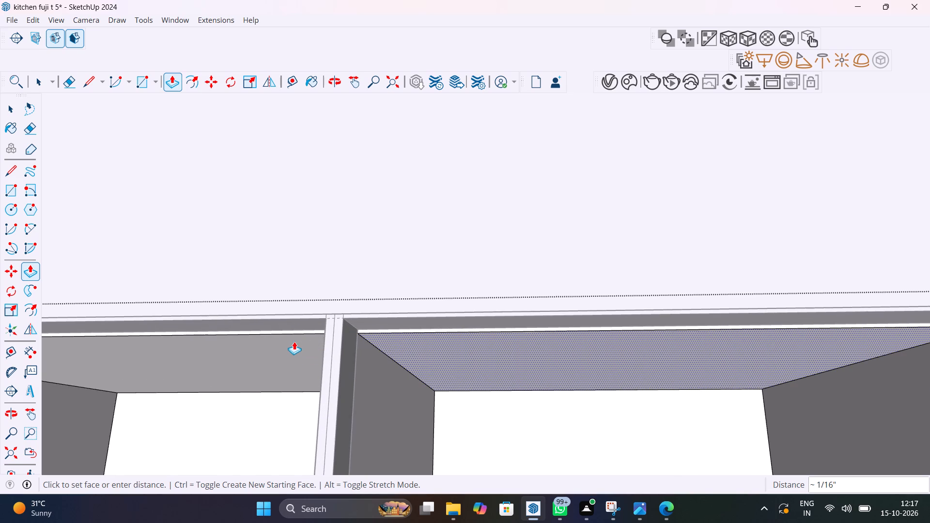
scroll(383, 363, down, 20)
scroll(383, 363, down, 1)
key(space)
scroll(423, 389, down, 8)
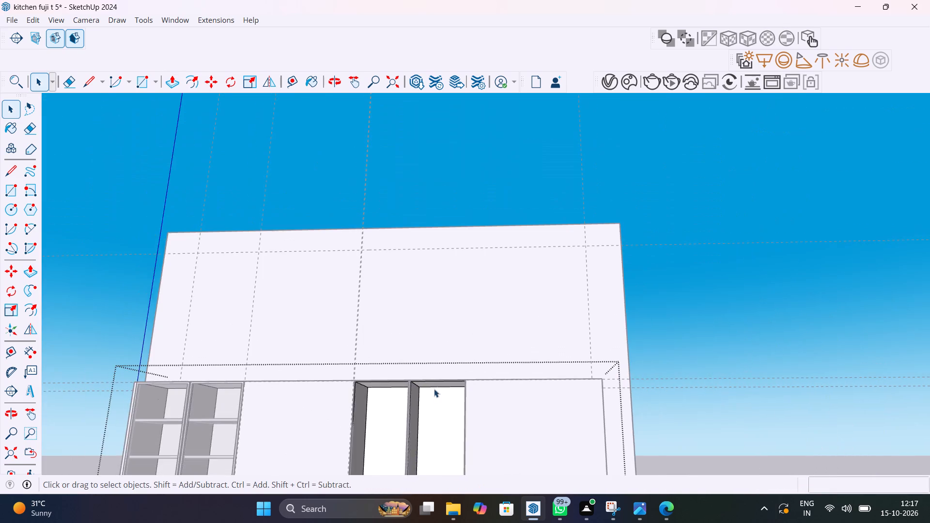
middle_drag(451, 406, 472, 481)
click(736, 277)
Draw an 11" by about 11 13/16" rectangle over the floor of the left of the two new open compartments, outside the groups.
shift+middle_drag(536, 407, 652, 293)
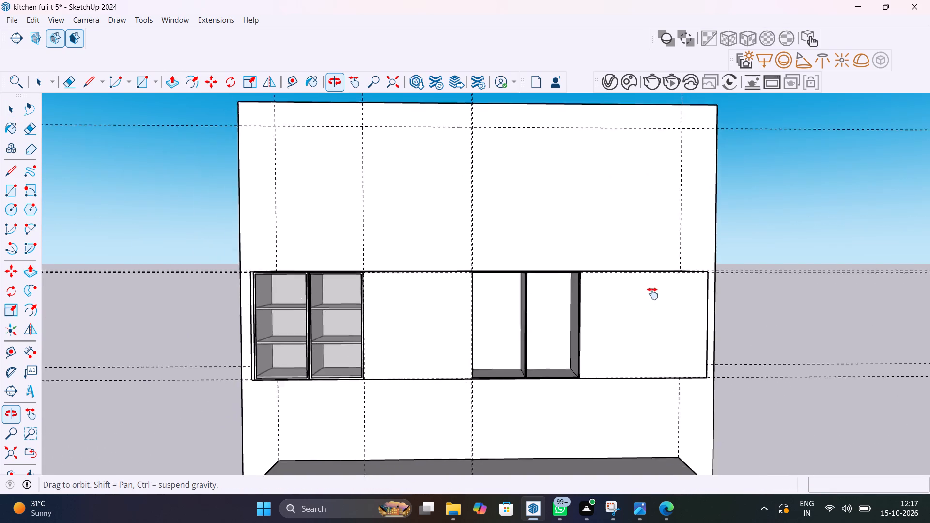
shift+middle_drag(652, 293, 640, 440)
scroll(542, 335, up, 10)
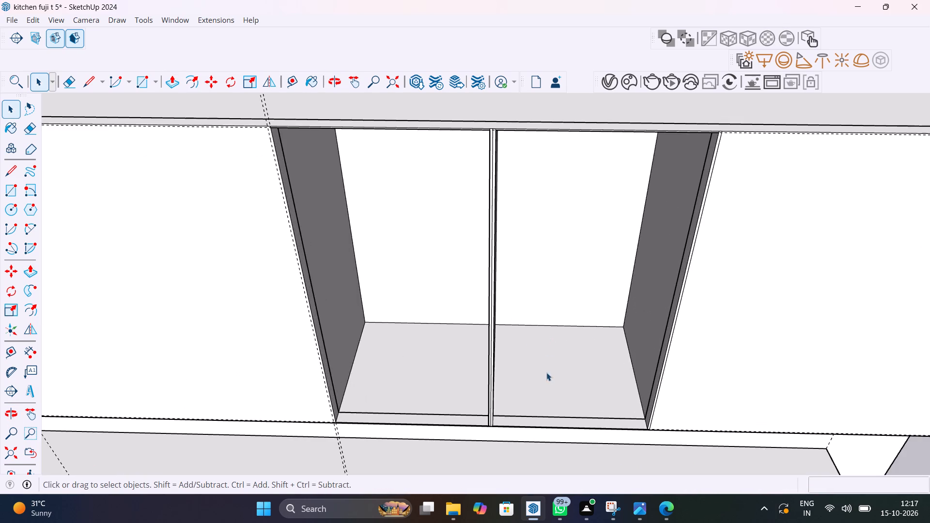
middle_drag(546, 373, 526, 314)
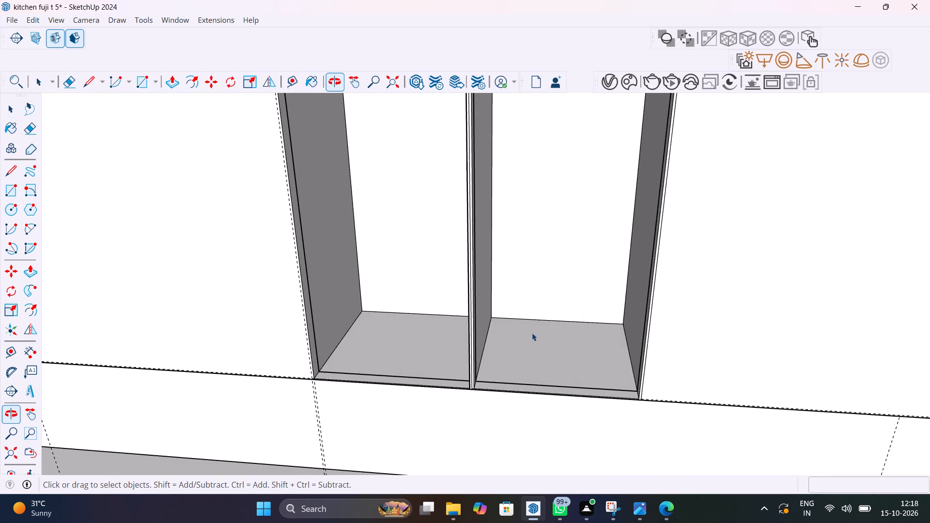
scroll(532, 333, down, 12)
click(793, 208)
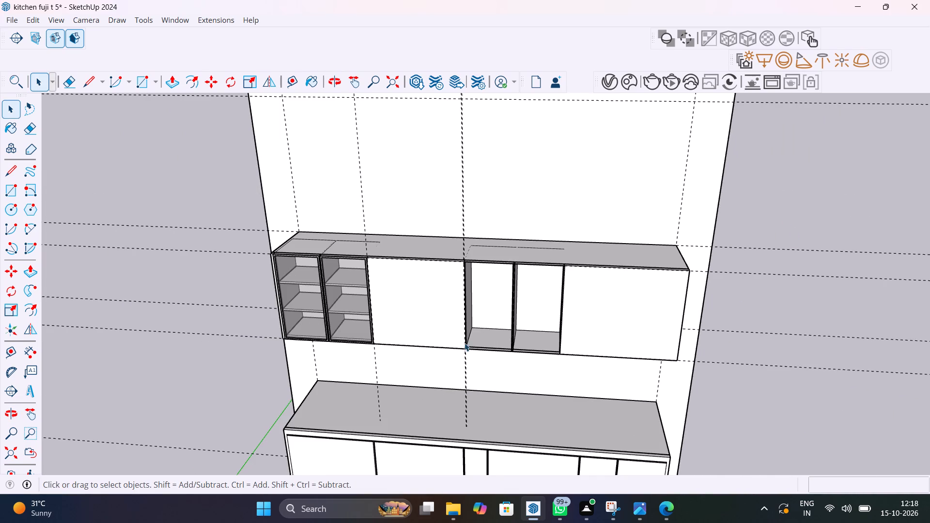
scroll(439, 332, up, 5)
scroll(562, 331, up, 4)
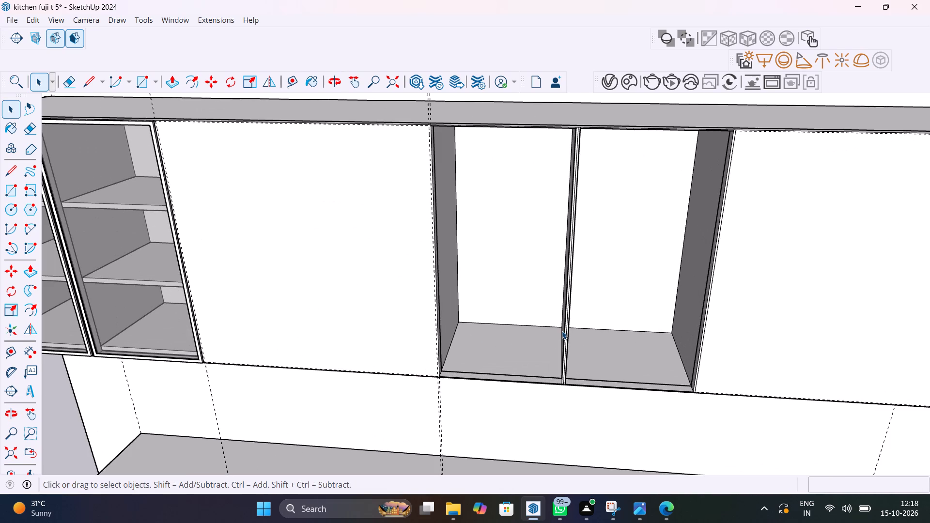
scroll(516, 342, up, 5)
middle_drag(537, 372, 466, 374)
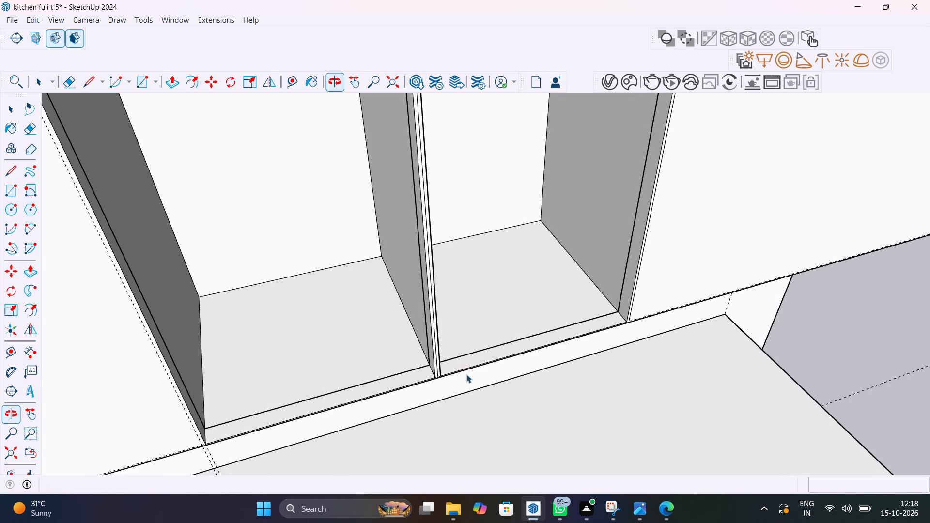
key(r)
click(203, 293)
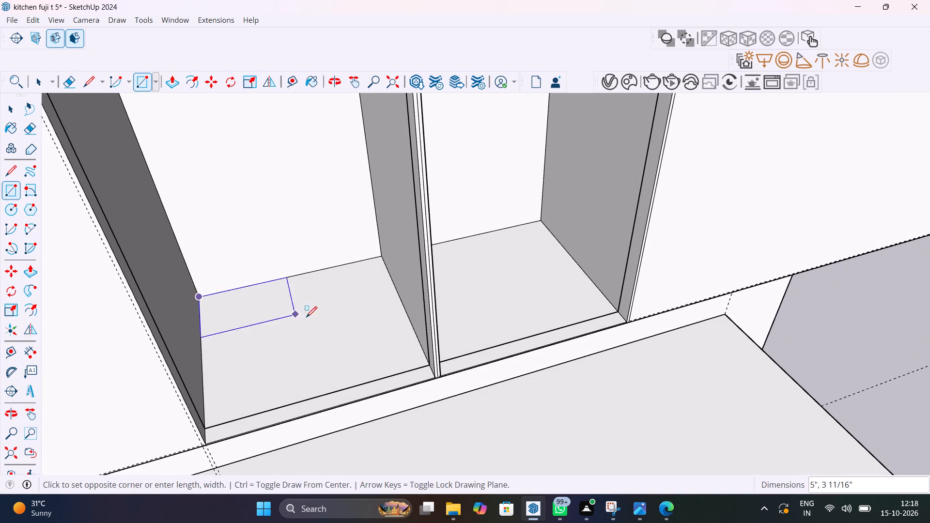
click(426, 364)
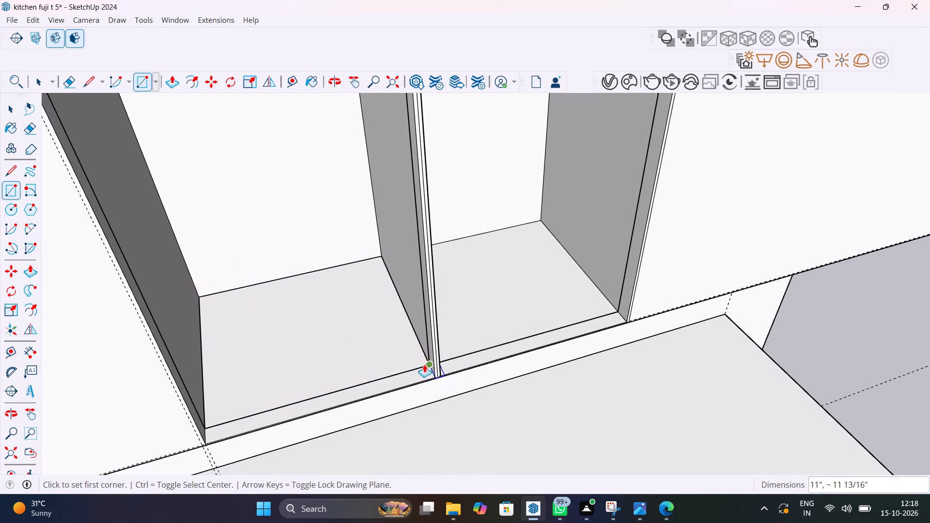
Pull the floor rectangle in the left new compartment up into a board 0.5" thick.
key(p)
click(374, 339)
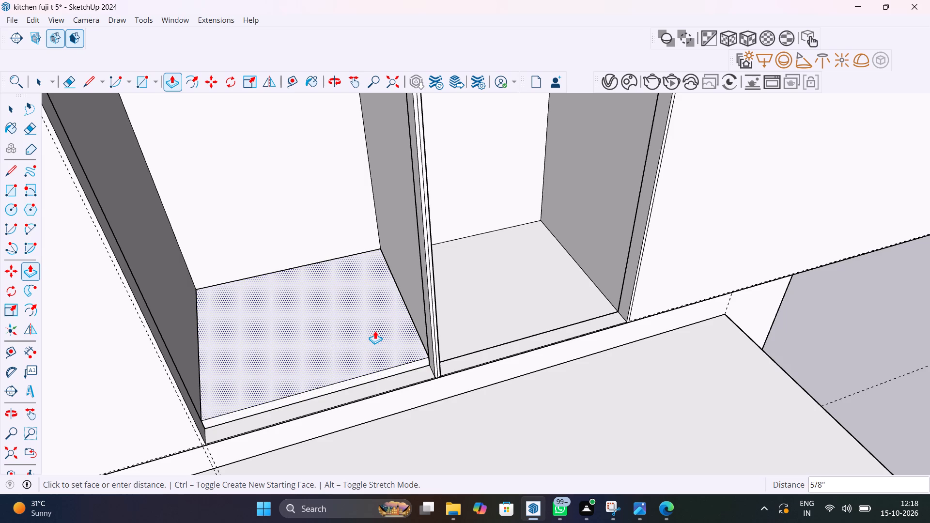
text(0.5)
key(apostrophe)
key(Return)
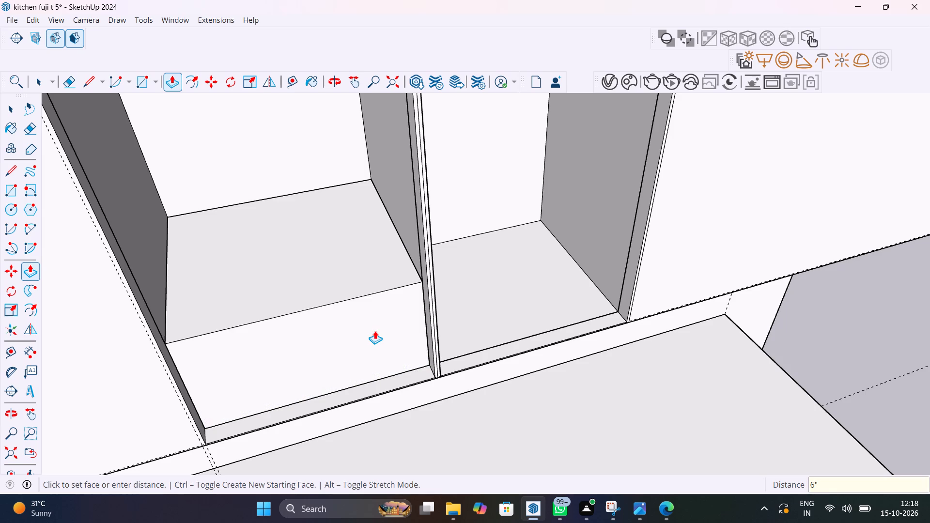
text(0.5")
key(Return)
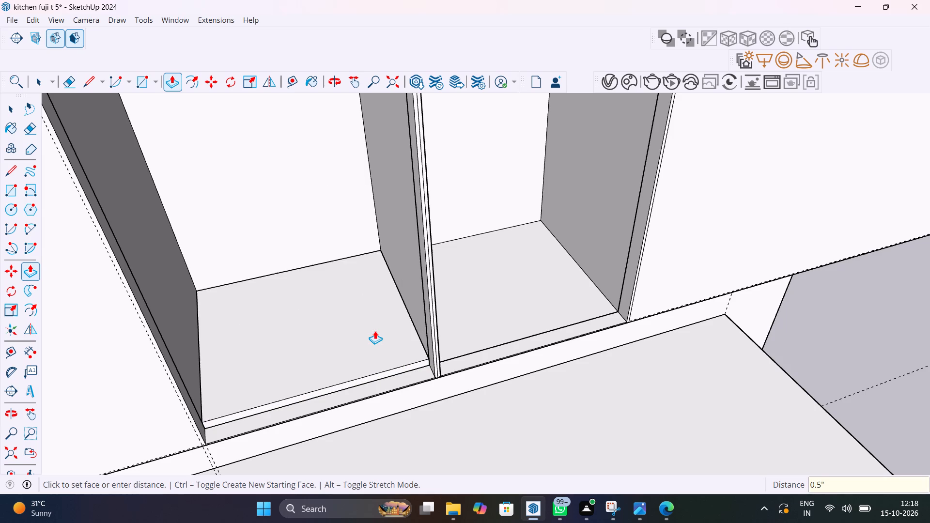
key(space)
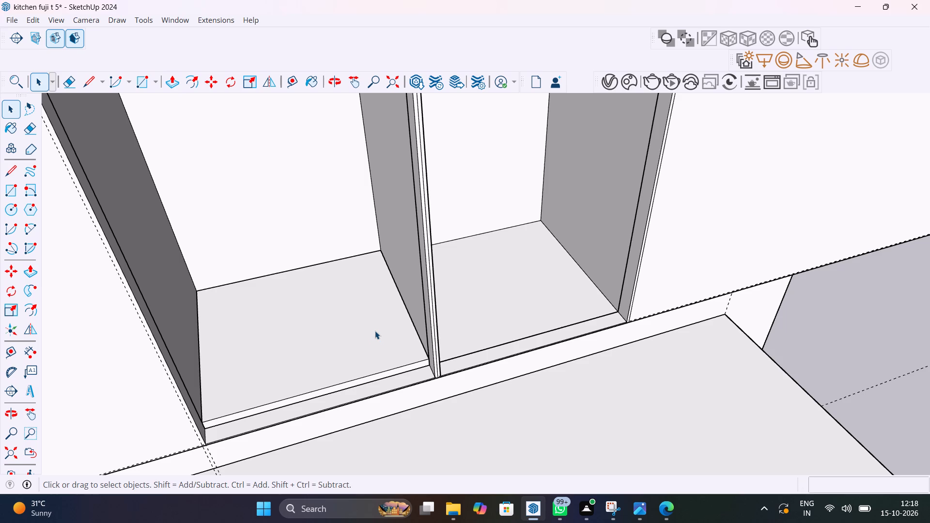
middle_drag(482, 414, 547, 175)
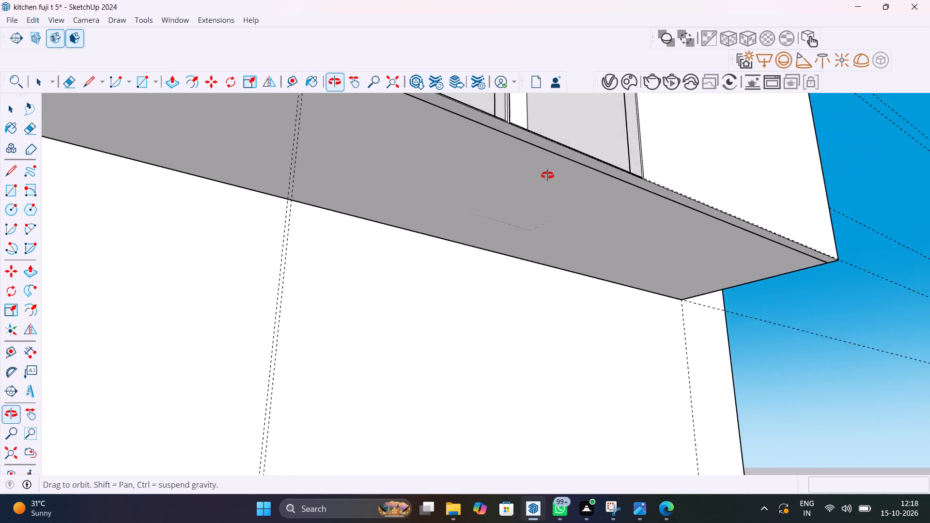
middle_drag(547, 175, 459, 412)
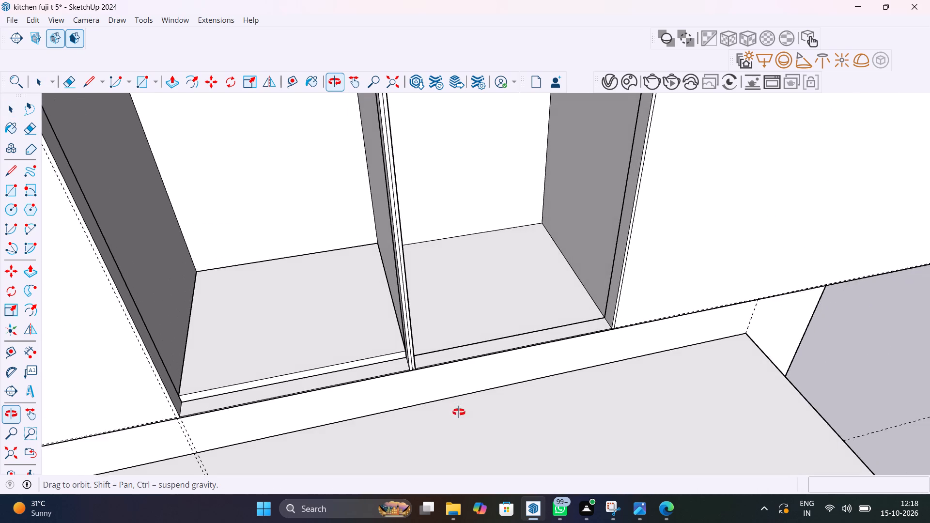
Make the whole 0.5" board on the left new compartment's floor into a component, keeping the default settings.
middle_drag(459, 412, 461, 414)
triple_click(341, 373)
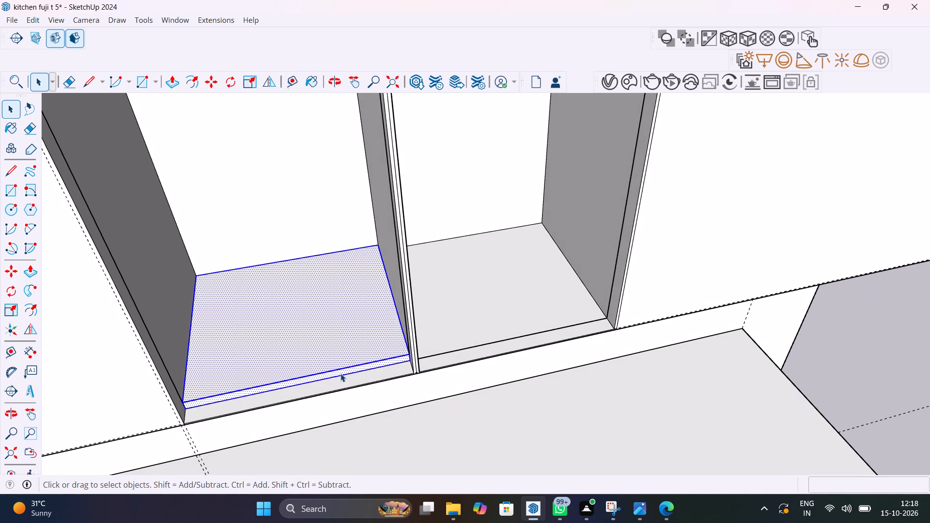
right_click(341, 373)
click(417, 152)
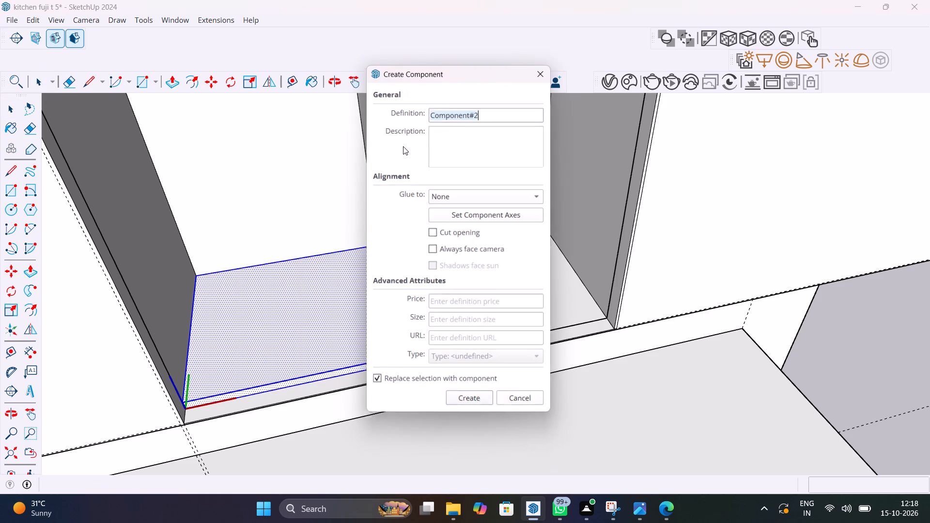
click(475, 401)
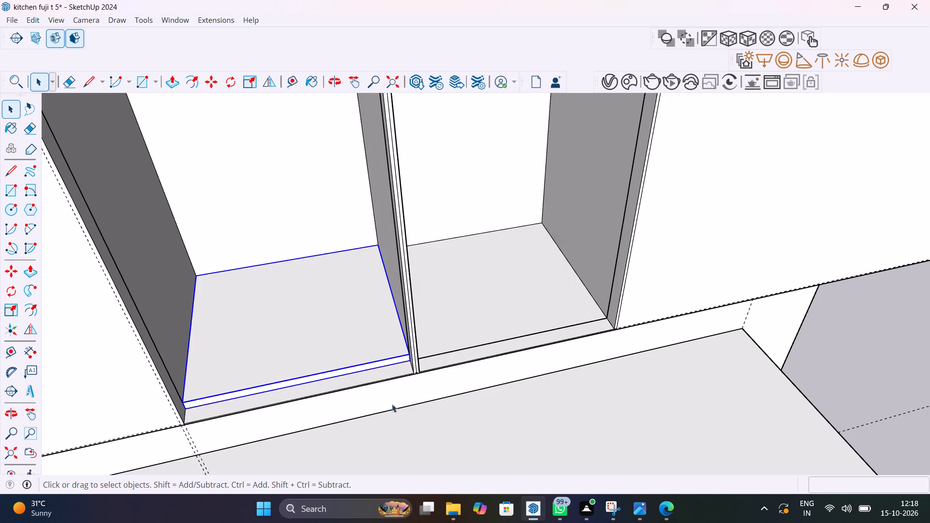
Copy the floor board about 1' 3/16" across onto the floor of the right new compartment, matching corner to corner.
key(m)
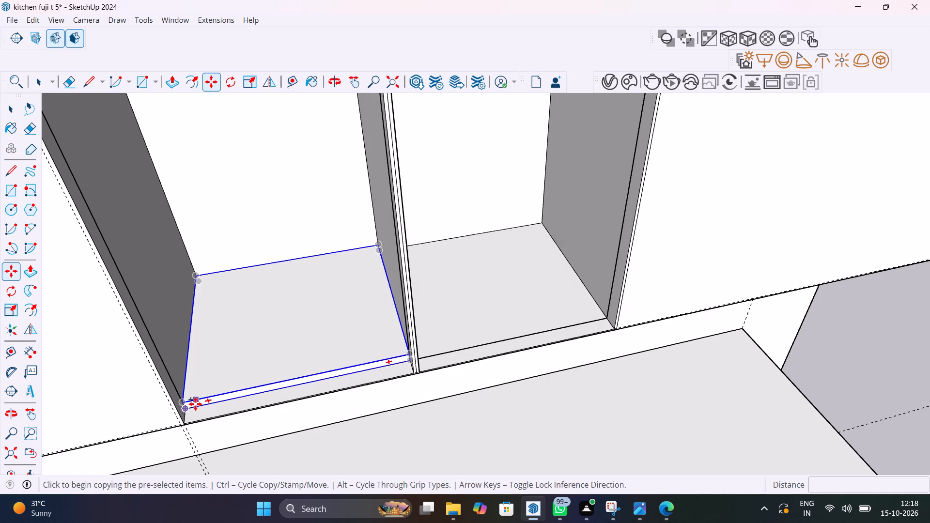
click(186, 410)
scroll(462, 330, up, 2)
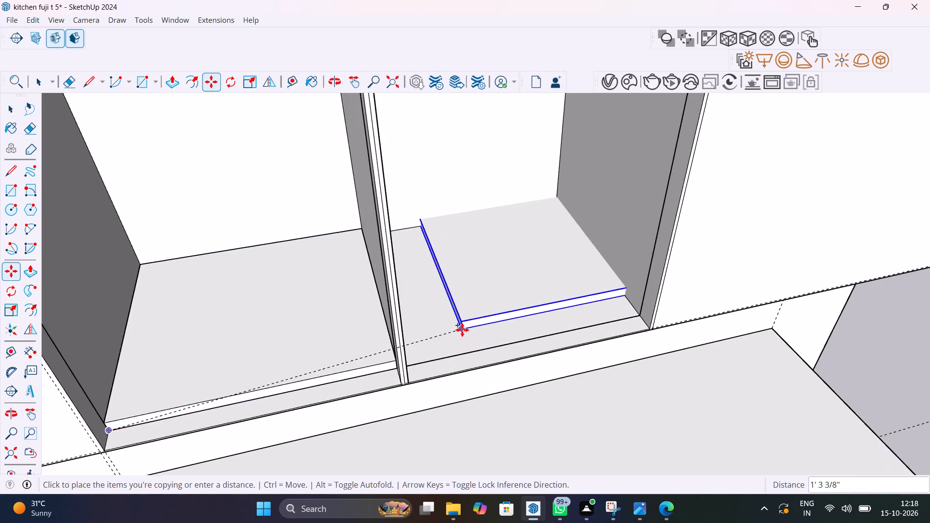
scroll(462, 330, up, 5)
middle_drag(451, 353, 436, 348)
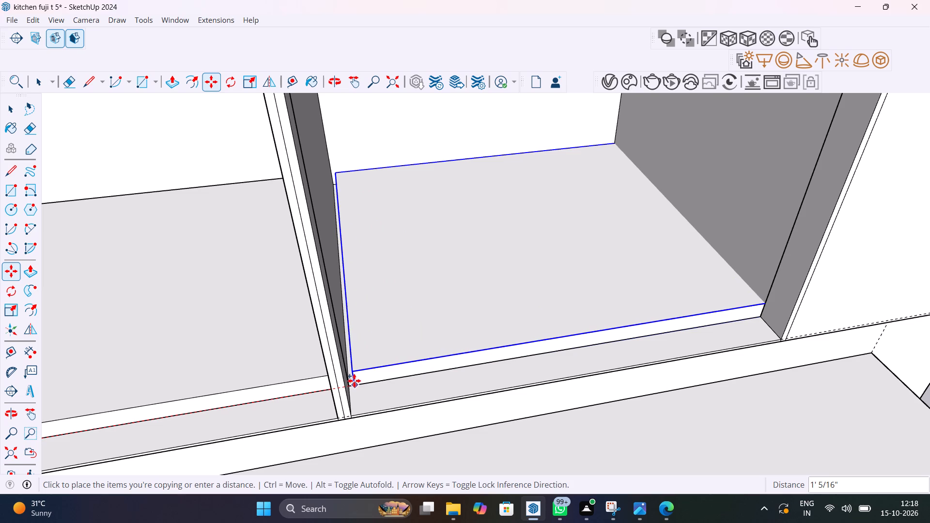
scroll(352, 381, up, 5)
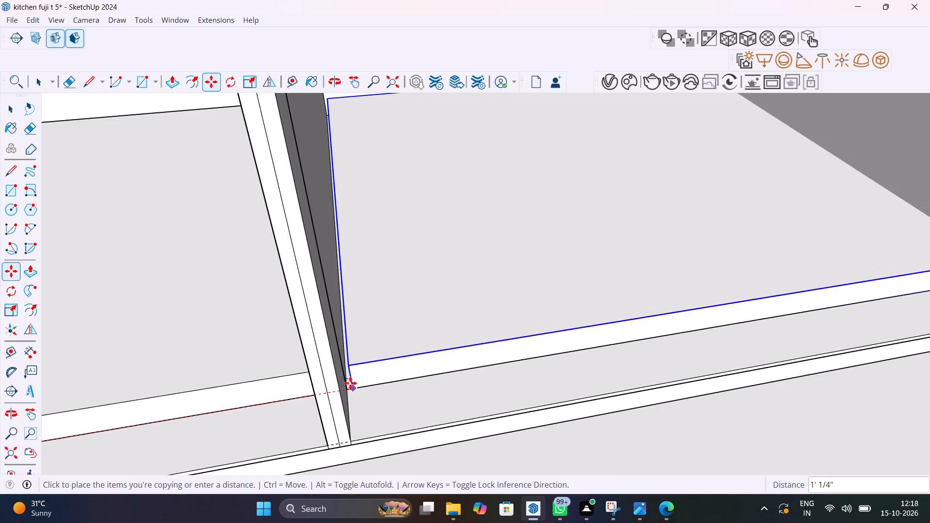
scroll(350, 384, up, 4)
middle_drag(351, 384, 340, 338)
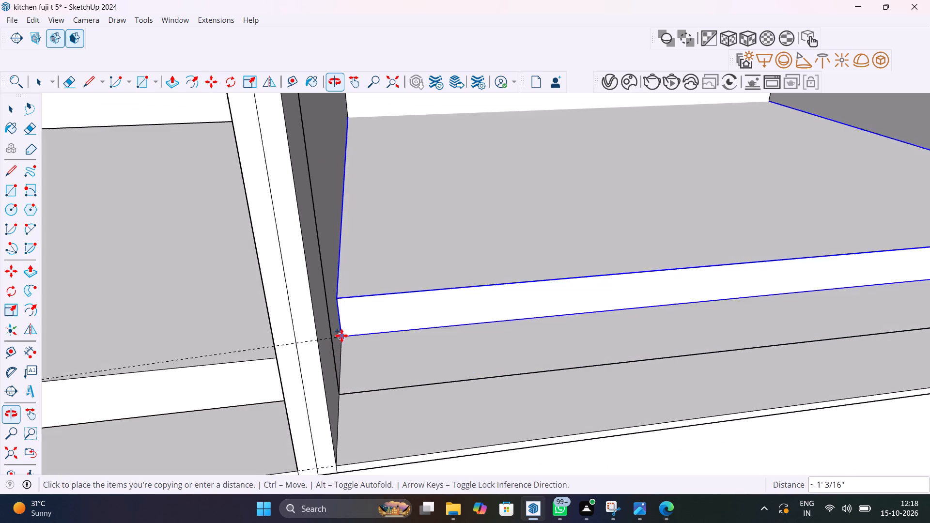
click(344, 391)
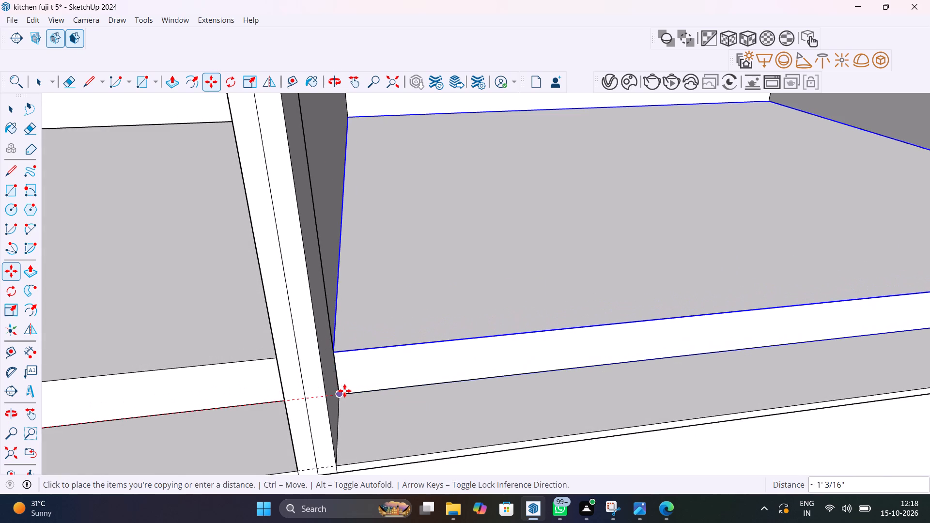
Copy both floor boards together about 1' 11 1/4" up to the ceiling of the two new compartments.
scroll(397, 405, down, 14)
key(m)
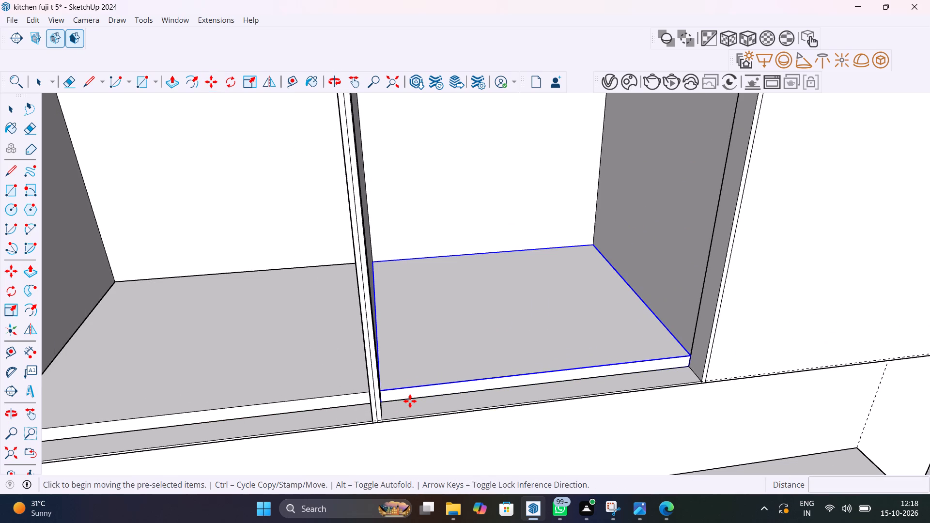
scroll(371, 403, down, 8)
key(space)
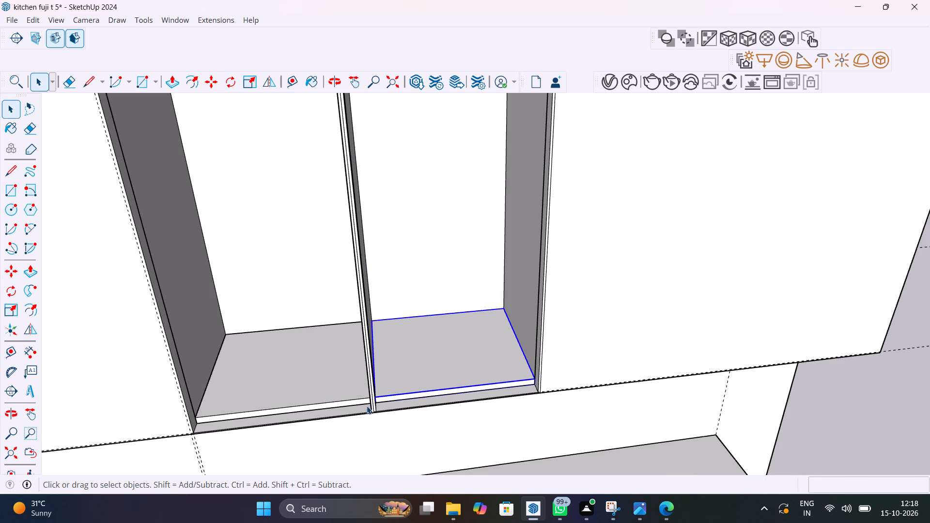
click(287, 409)
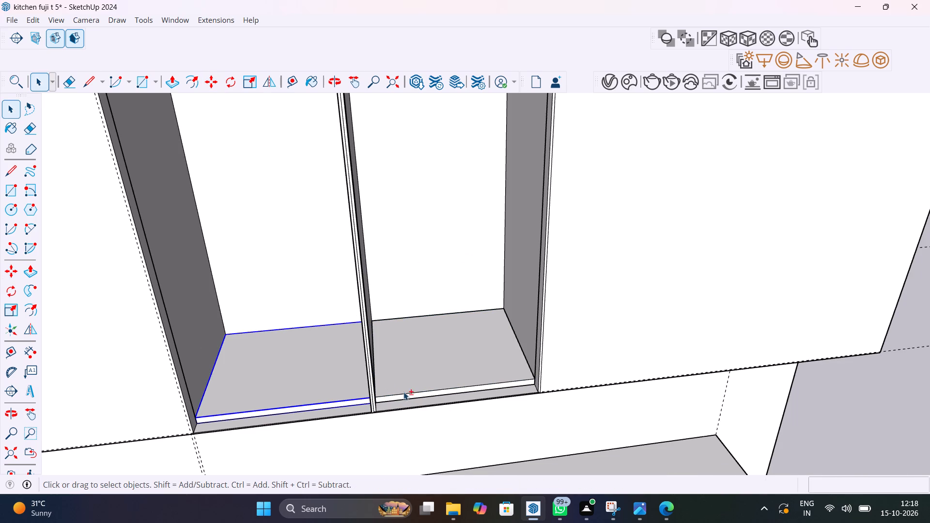
shift+click(406, 394)
key(m)
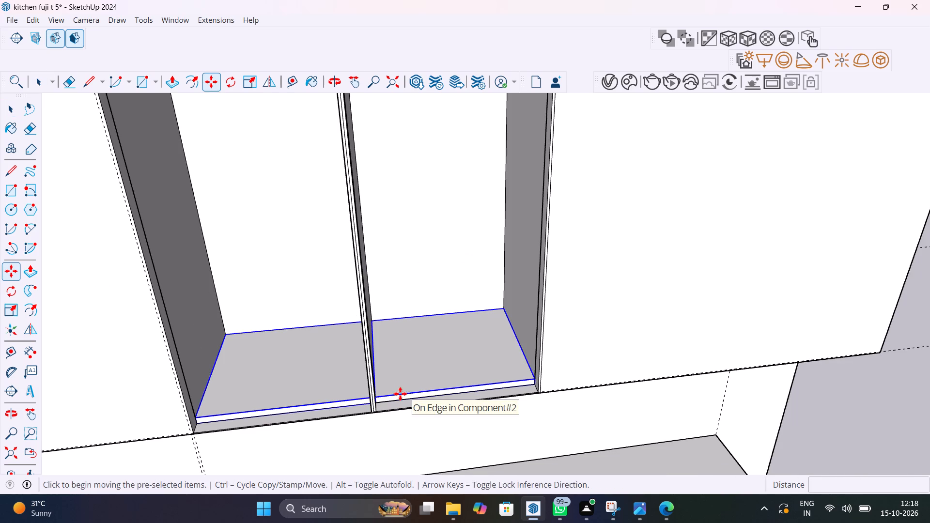
click(228, 333)
scroll(240, 266, down, 14)
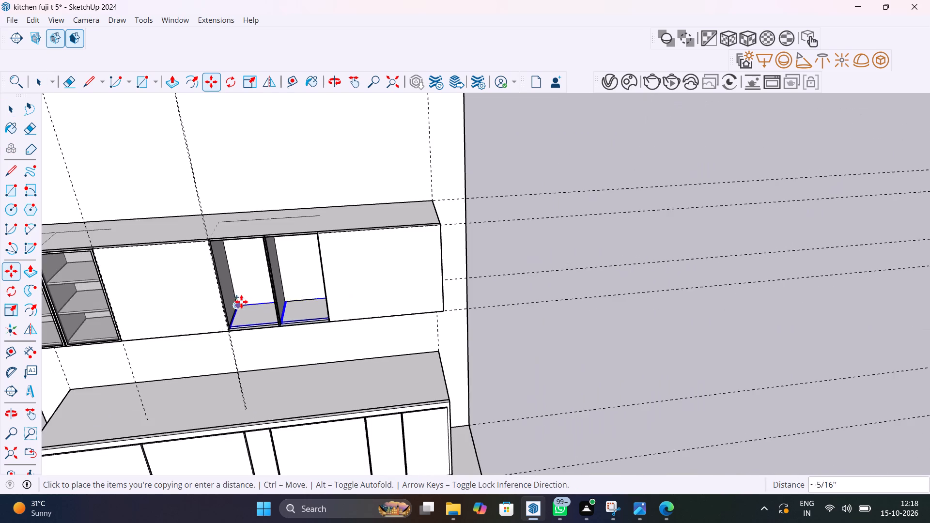
shift+middle_drag(222, 259, 415, 205)
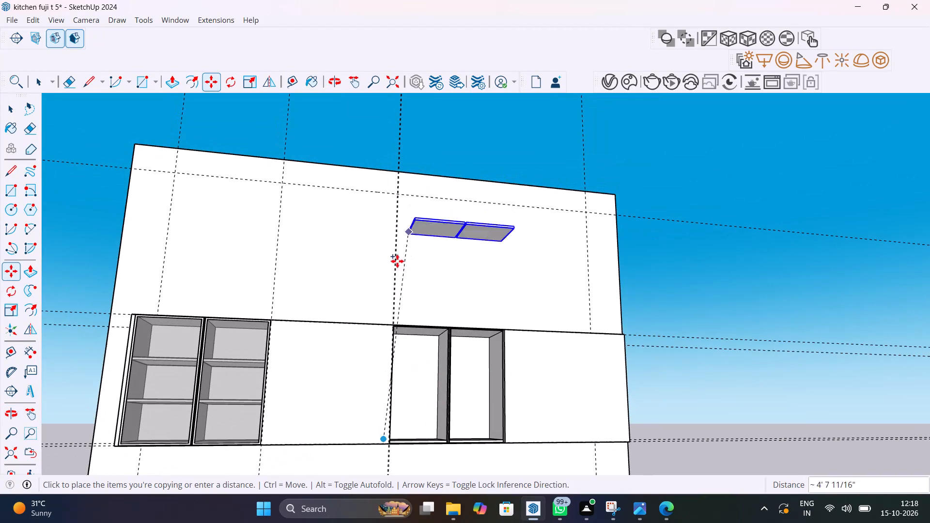
scroll(410, 345, up, 16)
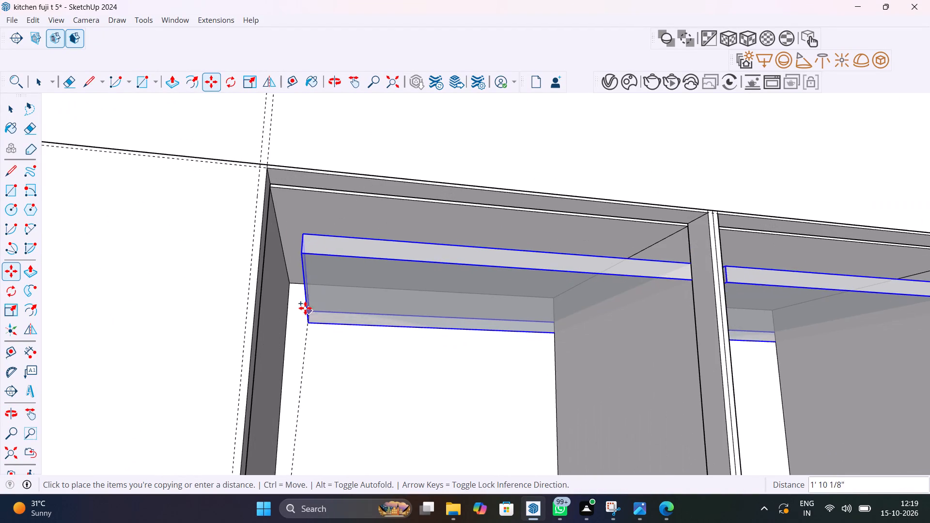
click(292, 282)
Divide the copy distance by 3 to space intermediate shelf boards evenly between floor and ceiling.
scroll(328, 306, down, 12)
middle_drag(363, 350, 360, 522)
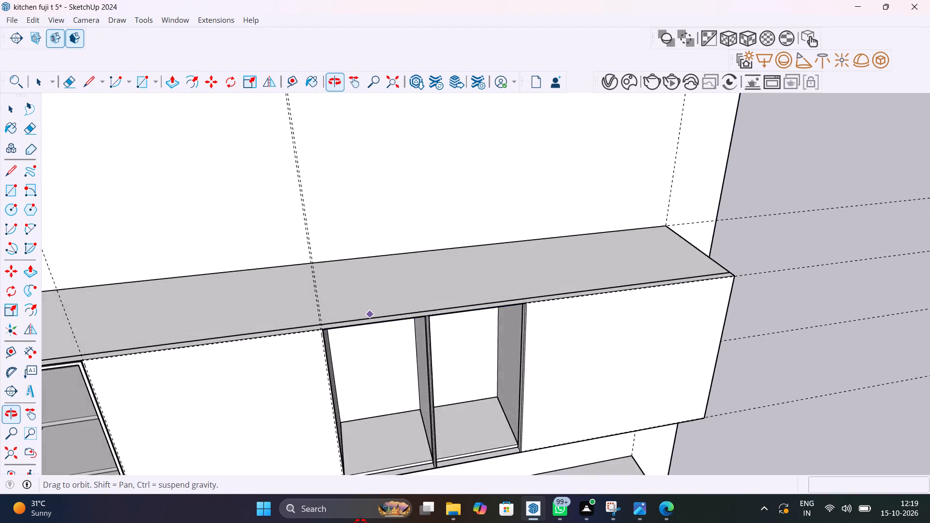
middle_drag(360, 522, 299, 425)
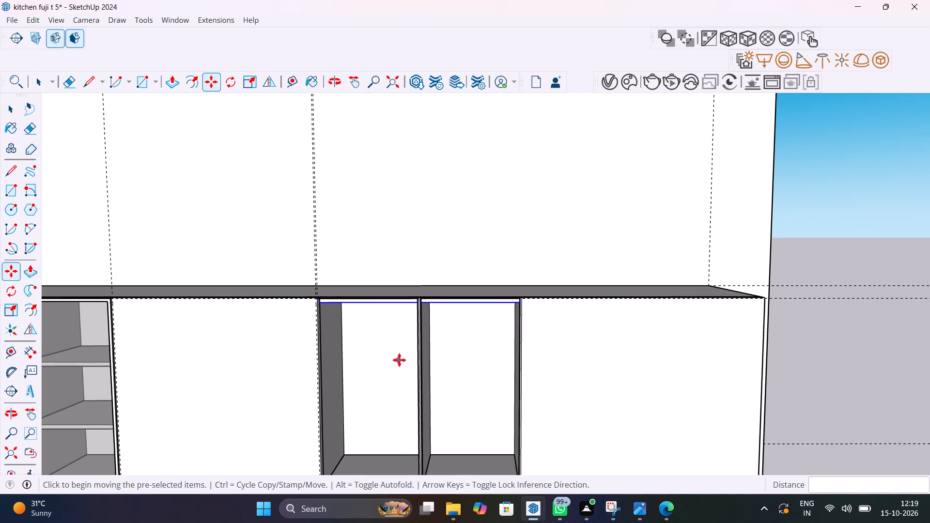
scroll(399, 360, down, 8)
middle_drag(417, 366, 573, 363)
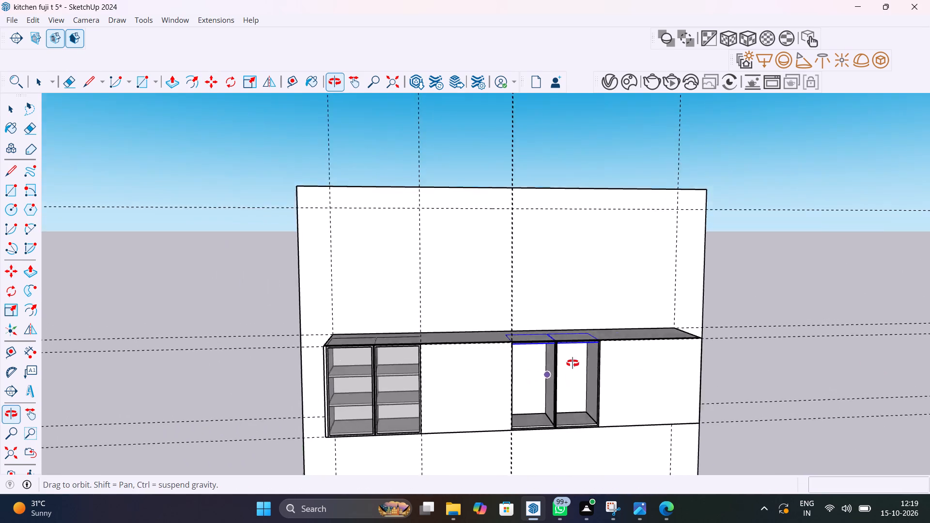
middle_drag(573, 363, 566, 346)
scroll(567, 348, up, 5)
middle_drag(601, 388, 573, 401)
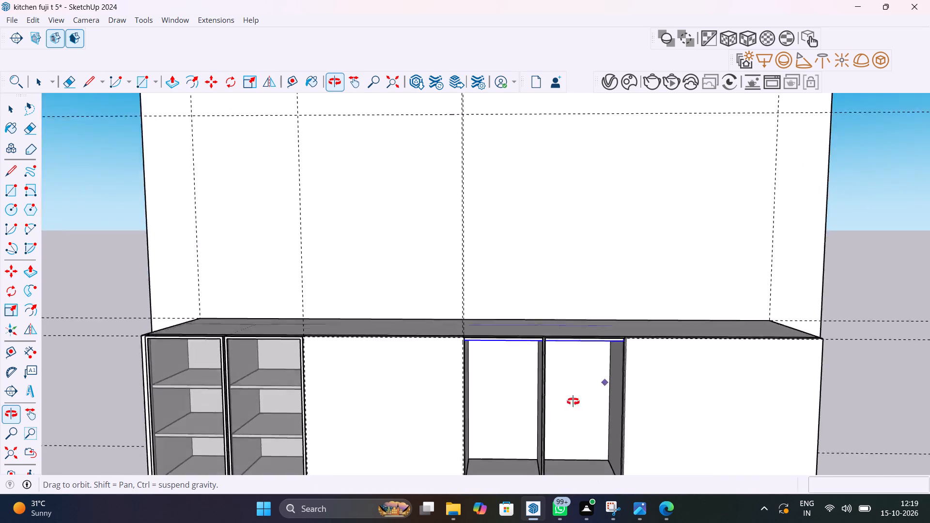
middle_drag(573, 401, 508, 336)
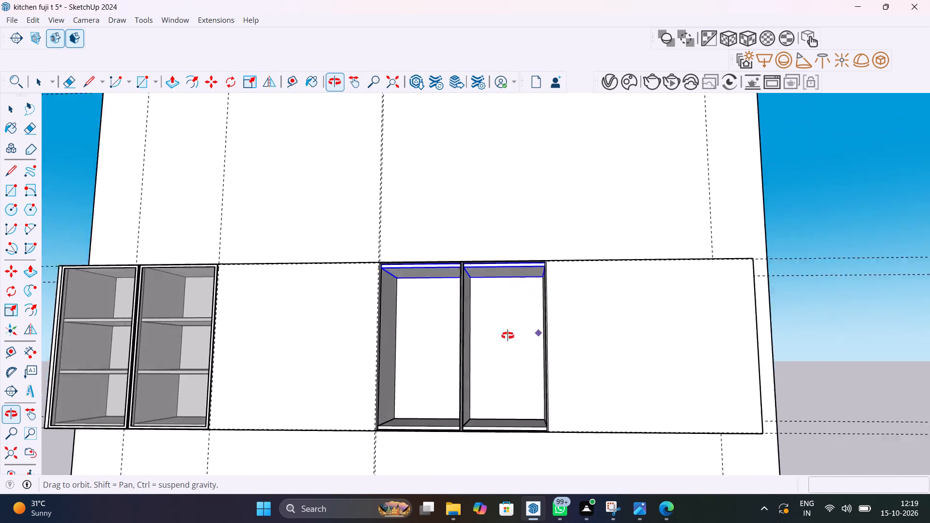
middle_drag(508, 336, 514, 358)
text(3/)
key(Return)
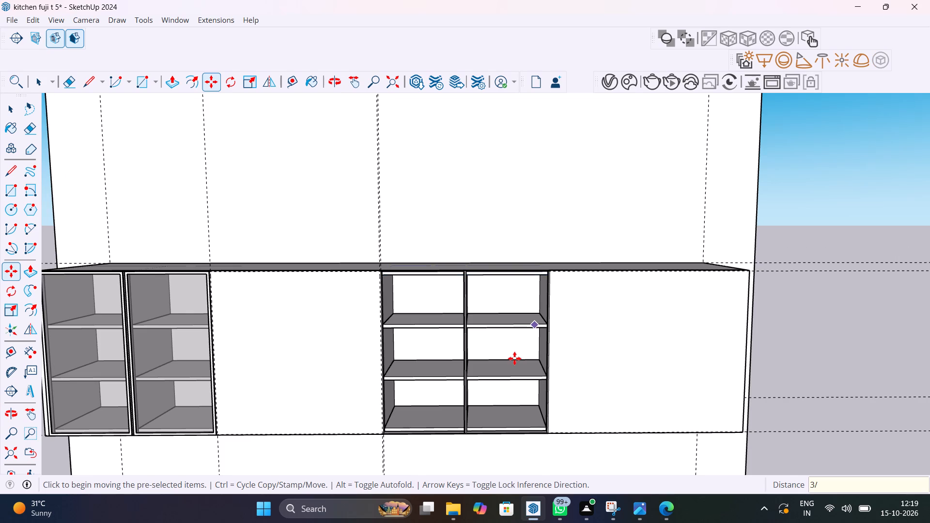
Examine the new shelves from above, below and the front, comparing them with the wall cabinet's other shelved compartments.
key(space)
scroll(514, 358, down, 11)
middle_drag(527, 363, 601, 374)
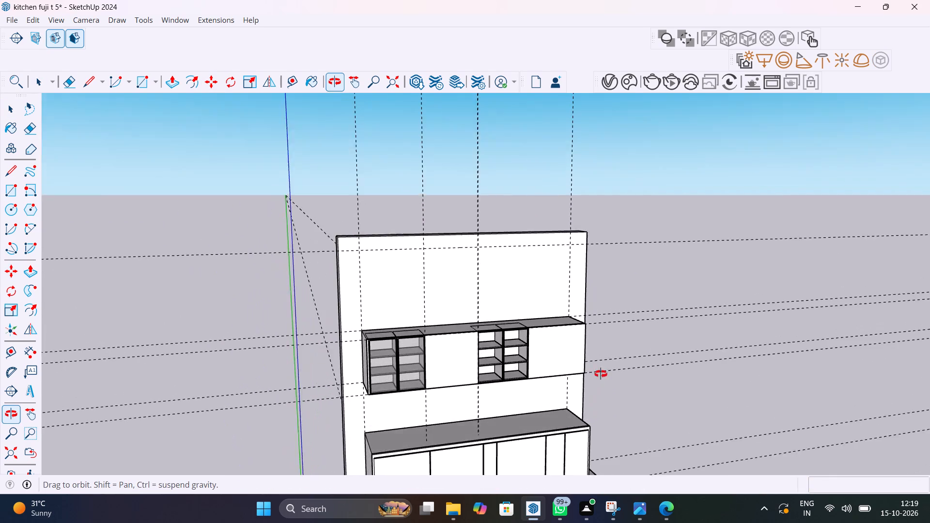
middle_drag(601, 374, 574, 370)
click(684, 275)
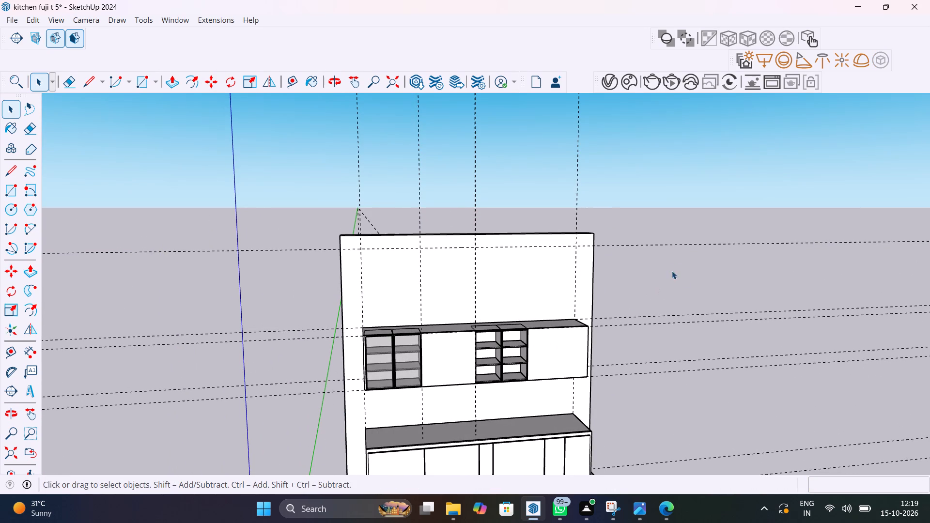
drag(690, 260, 697, 263)
scroll(379, 366, up, 8)
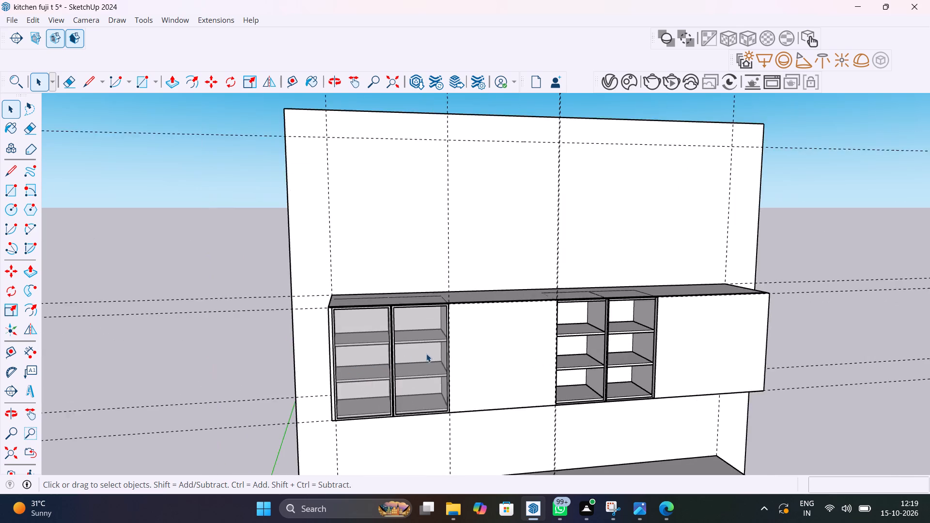
scroll(426, 354, up, 4)
shift+middle_drag(578, 343, 363, 281)
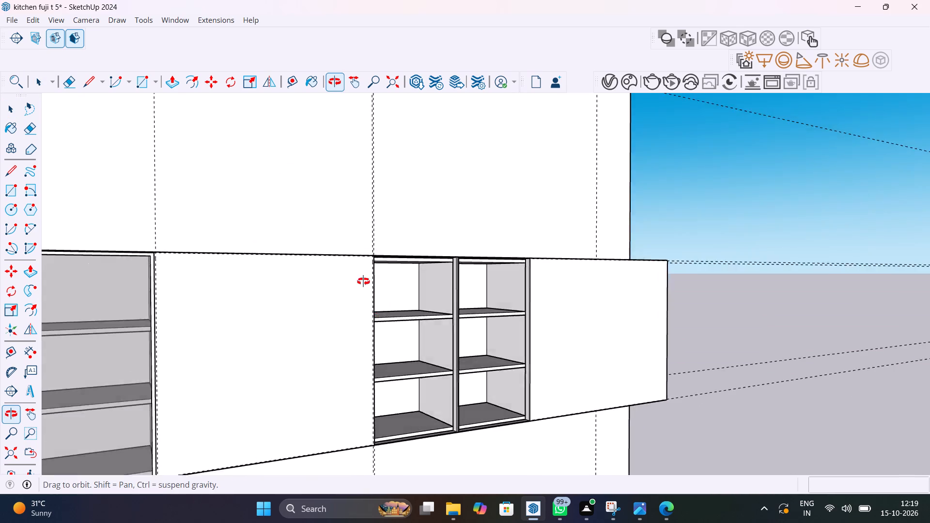
shift+middle_drag(363, 281, 430, 206)
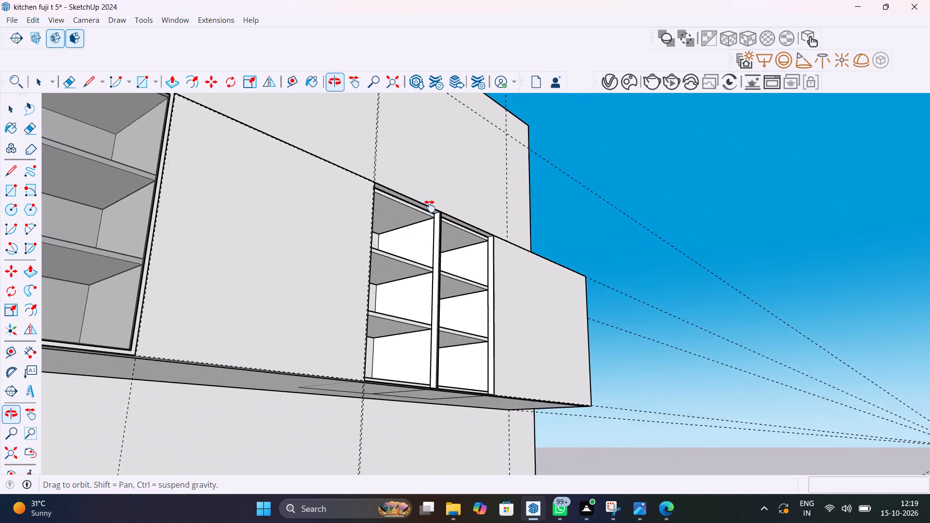
shift+middle_drag(430, 206, 256, 340)
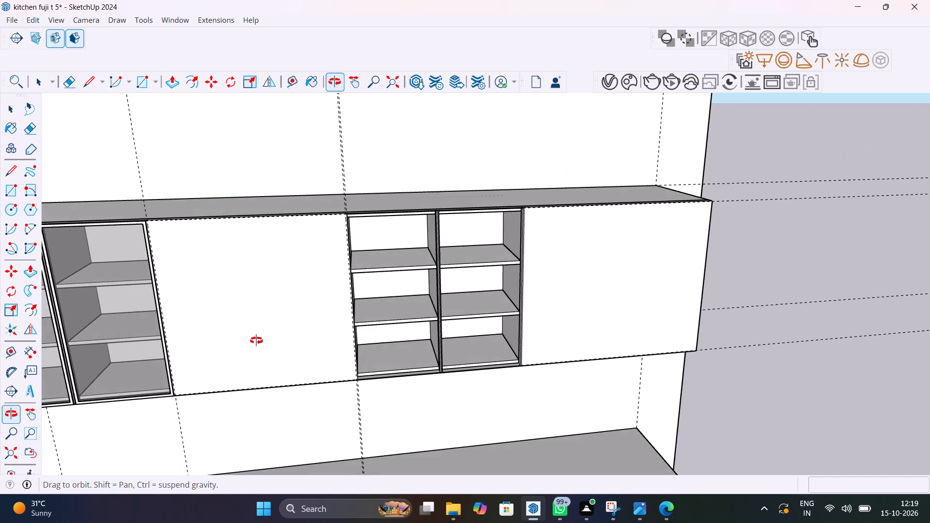
shift+middle_drag(256, 340, 423, 305)
scroll(518, 300, down, 7)
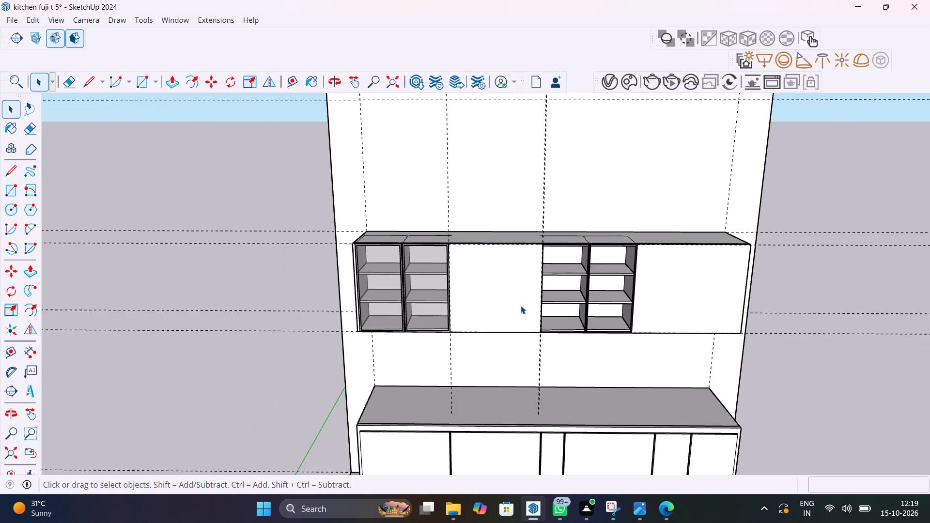
click(819, 261)
Delete the two topmost shelf boards lying against the ceilings of the two new compartments.
scroll(507, 240, up, 5)
shift+middle_drag(647, 260, 444, 350)
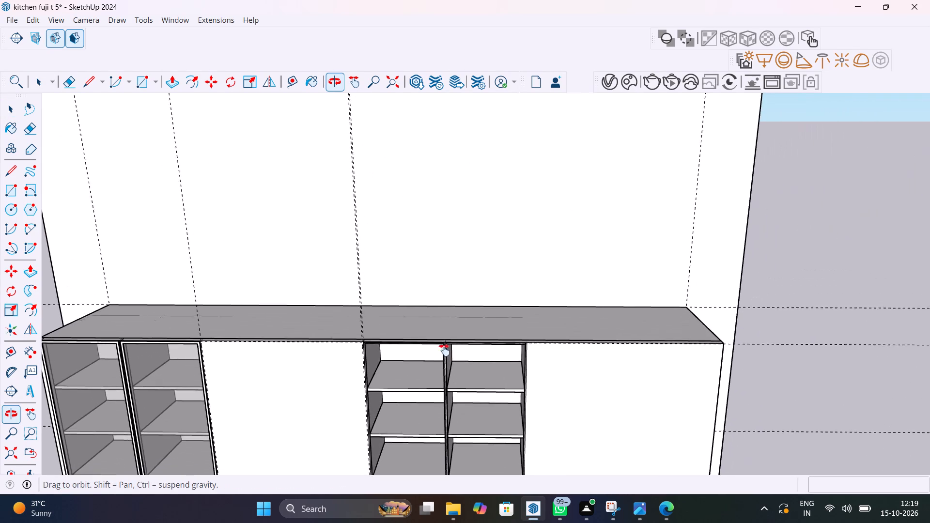
shift+middle_drag(444, 350, 516, 240)
scroll(450, 291, up, 9)
click(450, 328)
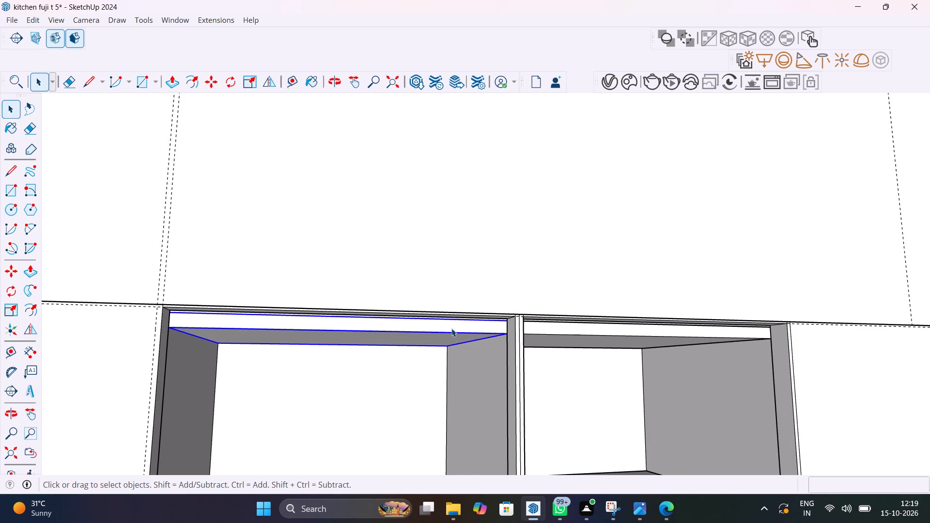
key(Delete)
click(537, 327)
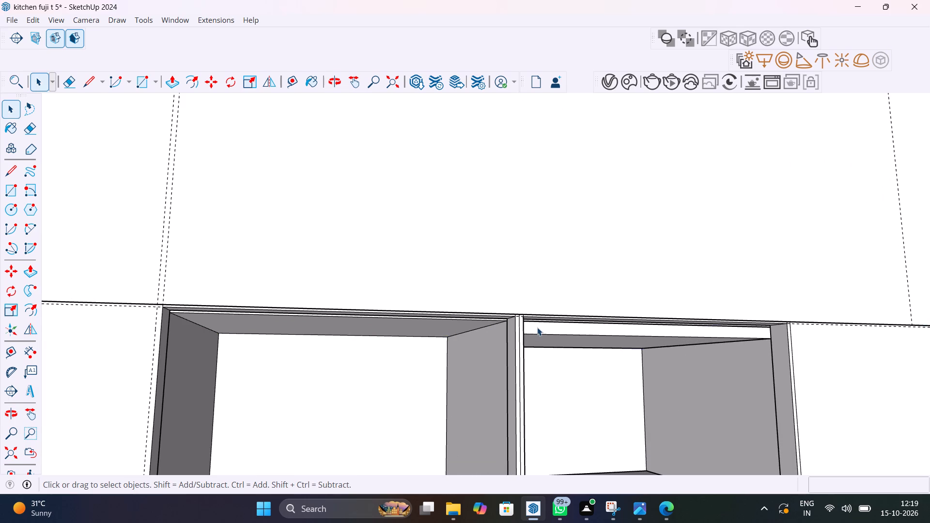
key(Delete)
Inside the cabinet body, lower the ceiling of the newer pair's left compartment by about 9/16" with Push/Pull.
click(467, 330)
double_click(467, 330)
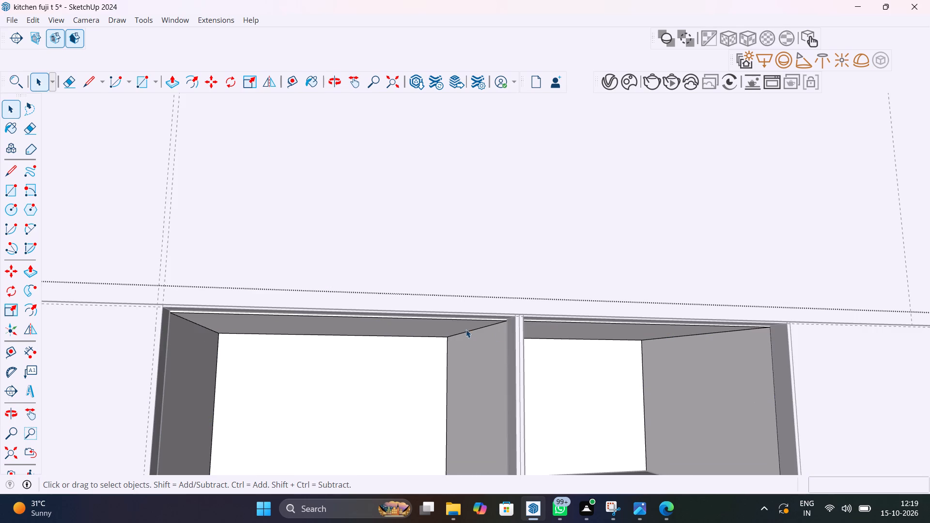
click(463, 328)
key(p)
click(463, 328)
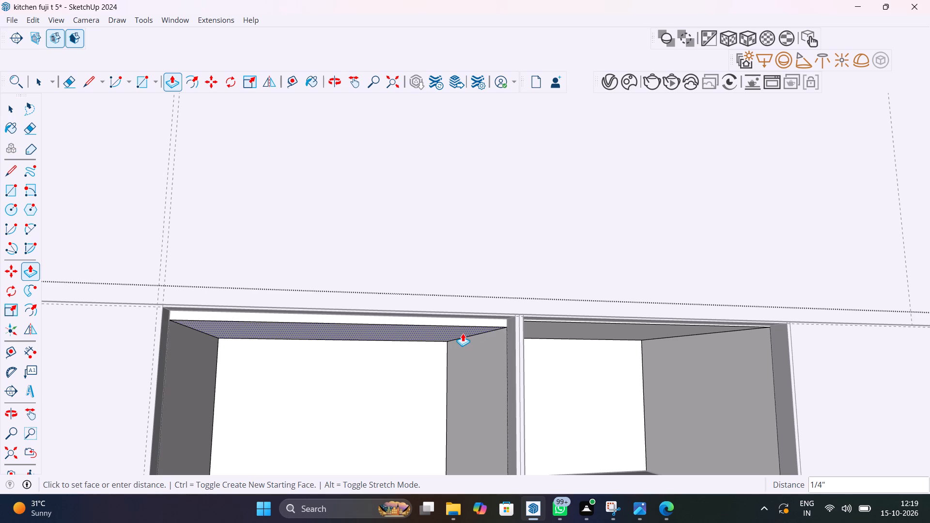
scroll(462, 333, down, 8)
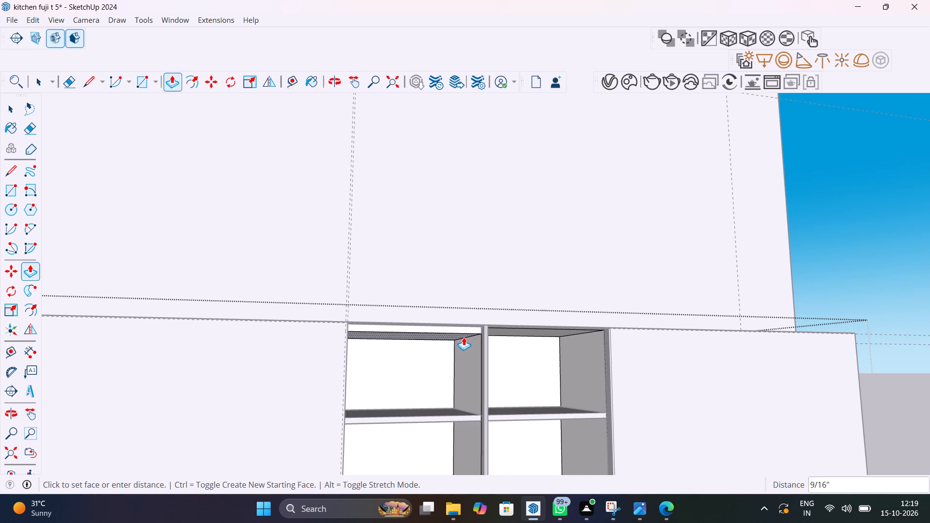
click(464, 337)
middle_drag(539, 358, 468, 321)
key(space)
Lower the adjoining right compartment's ceiling by 9/16" to align with its neighbour, then leave the cabinet body group.
click(492, 332)
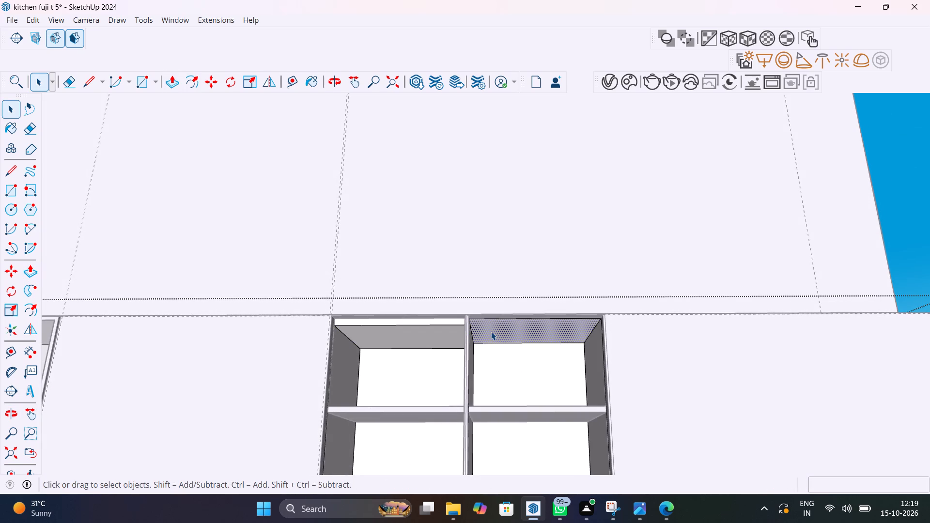
key(p)
click(491, 332)
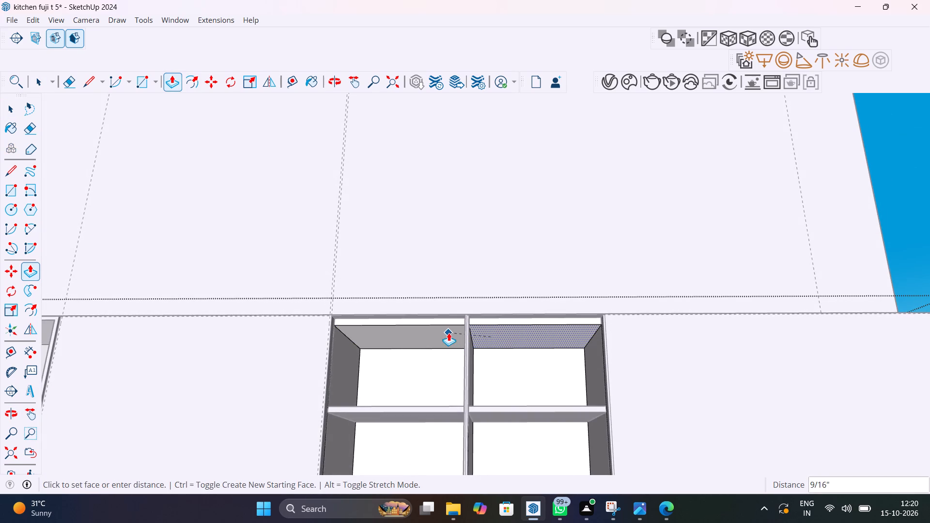
click(449, 333)
key(space)
scroll(483, 346, down, 9)
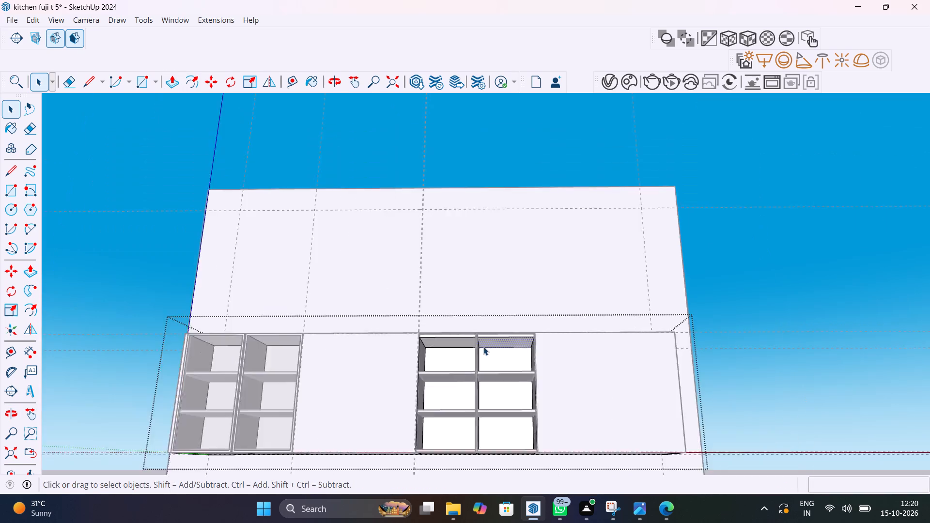
scroll(483, 347, down, 5)
click(685, 302)
Copy the framed glass door of the cabinet's leftmost compartment about 4' 5/16" across onto the newer pair's left compartment.
middle_drag(624, 401, 667, 522)
middle_drag(562, 359, 566, 453)
middle_drag(493, 321, 548, 265)
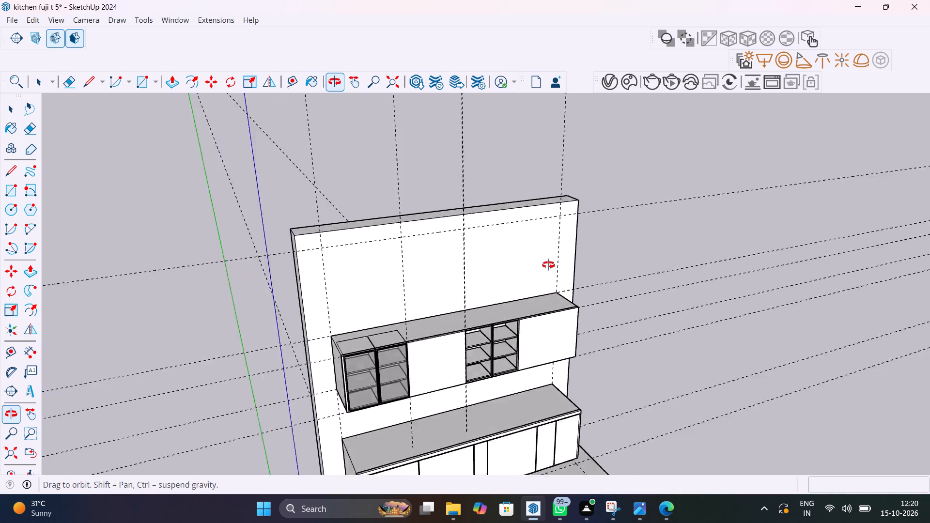
middle_drag(548, 265, 478, 240)
scroll(478, 240, up, 1)
scroll(361, 325, up, 7)
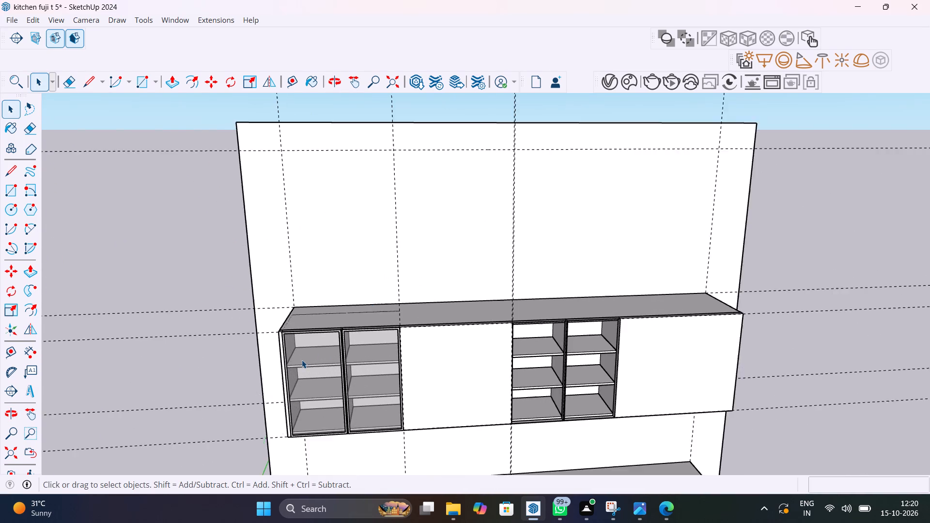
scroll(302, 360, up, 3)
middle_drag(327, 360, 402, 302)
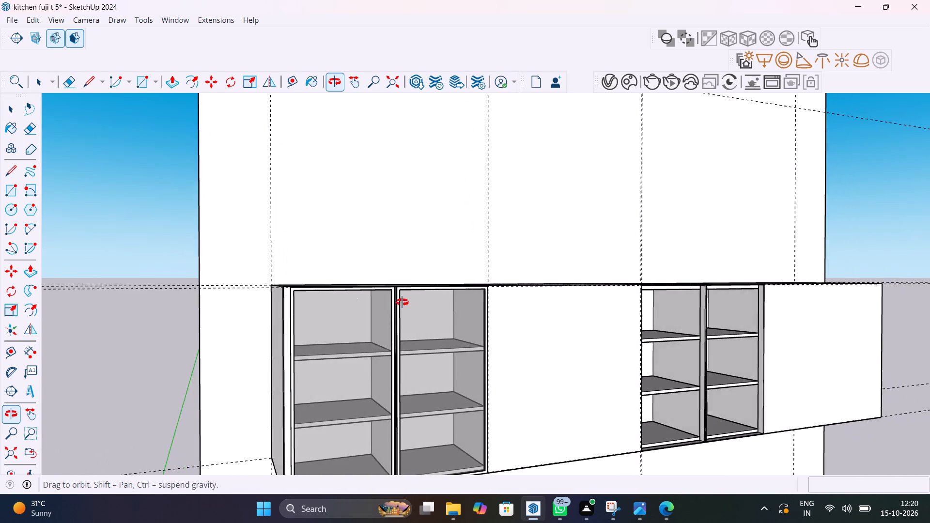
middle_drag(402, 302, 353, 287)
scroll(311, 285, up, 6)
middle_drag(372, 299, 378, 323)
scroll(378, 323, up, 1)
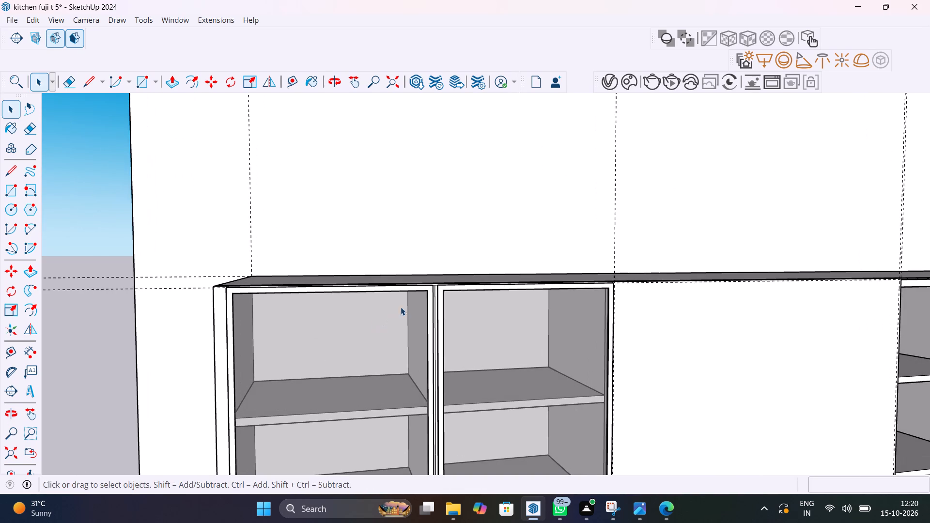
click(417, 292)
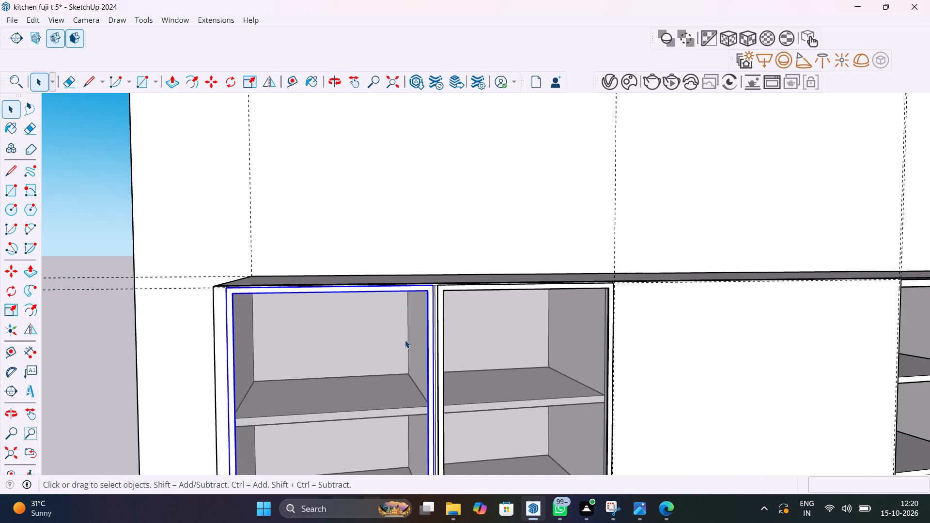
key(m)
middle_drag(339, 352, 360, 431)
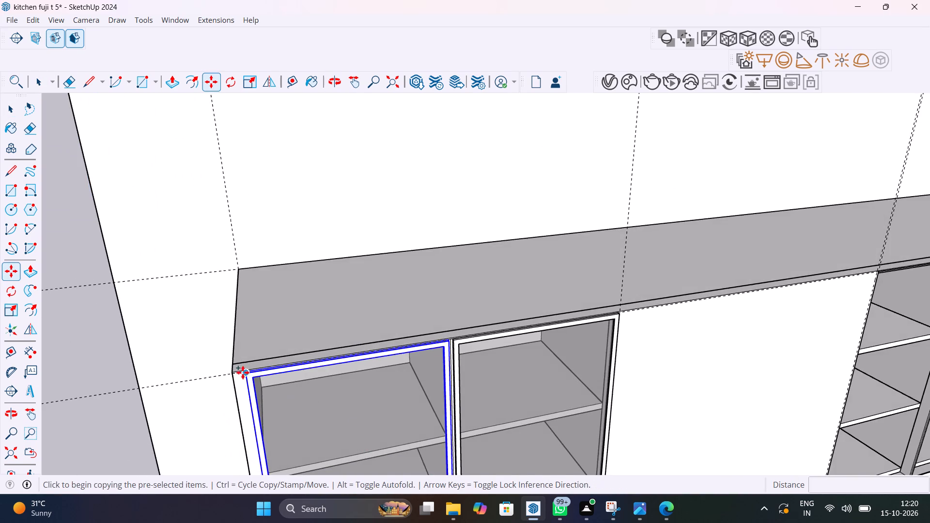
scroll(247, 369, up, 20)
scroll(247, 369, up, 2)
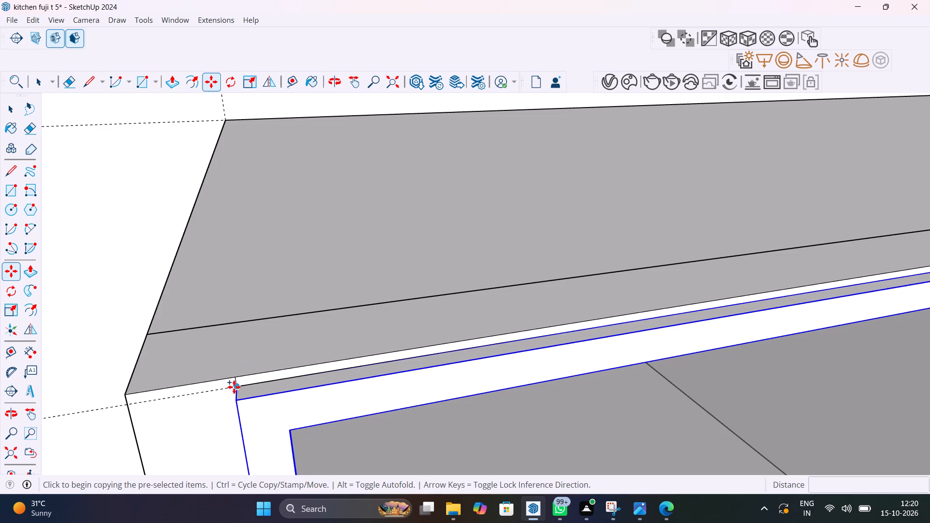
click(234, 387)
scroll(353, 366, down, 20)
scroll(353, 366, down, 4)
shift+middle_drag(455, 354, 0, 378)
scroll(580, 291, up, 9)
middle_drag(606, 290, 450, 326)
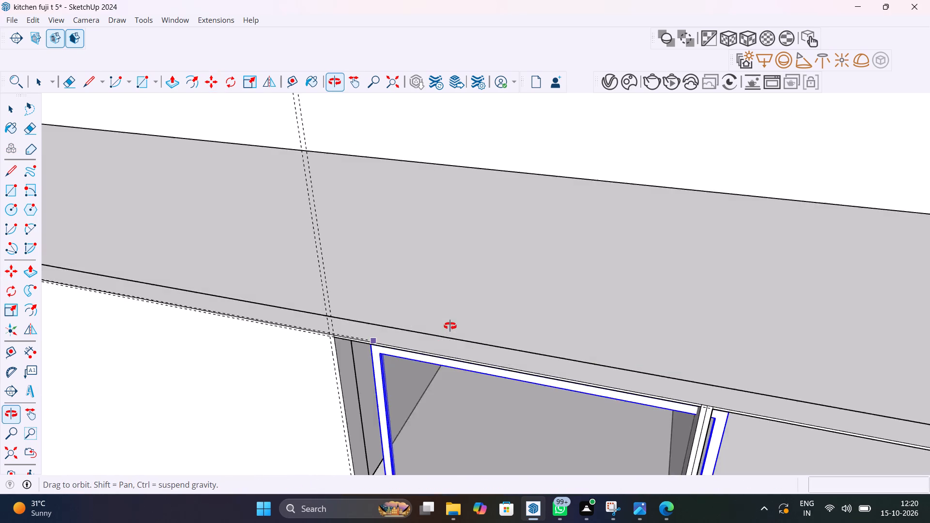
middle_drag(450, 326, 525, 277)
scroll(525, 277, up, 1)
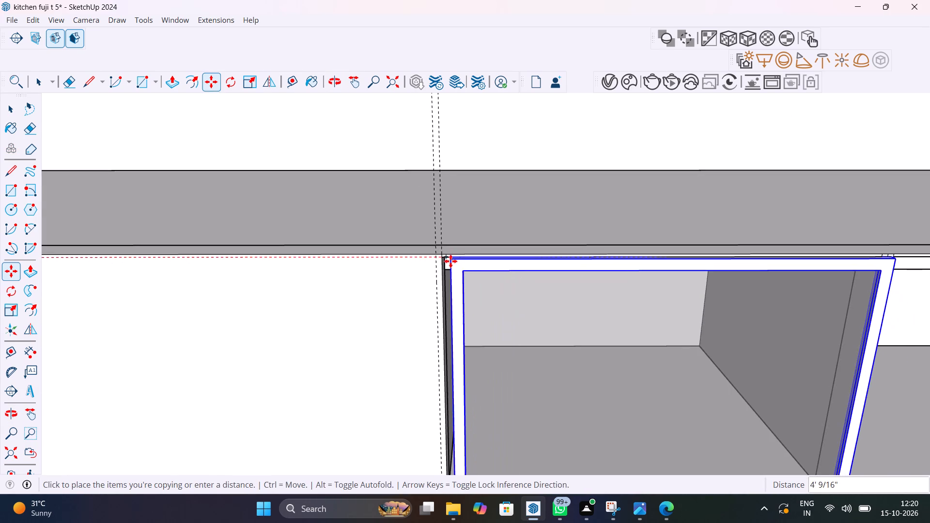
scroll(445, 261, up, 10)
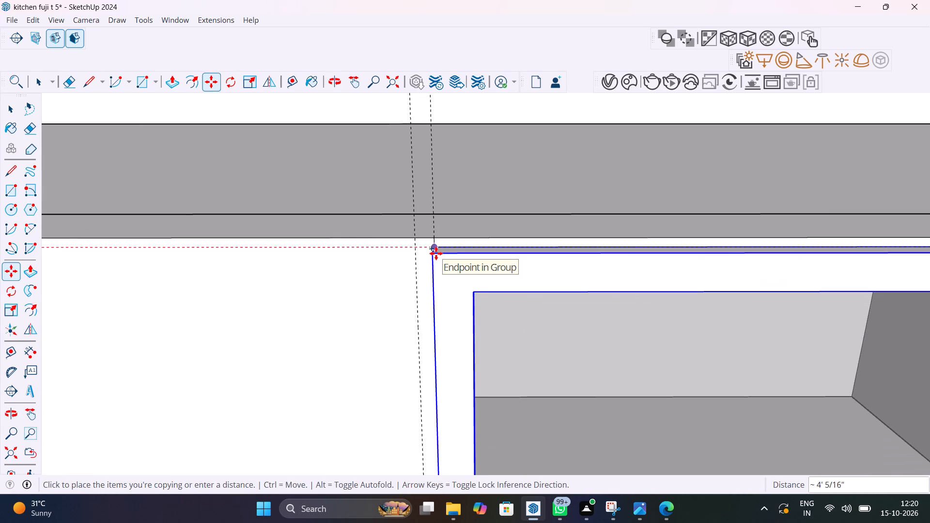
click(435, 252)
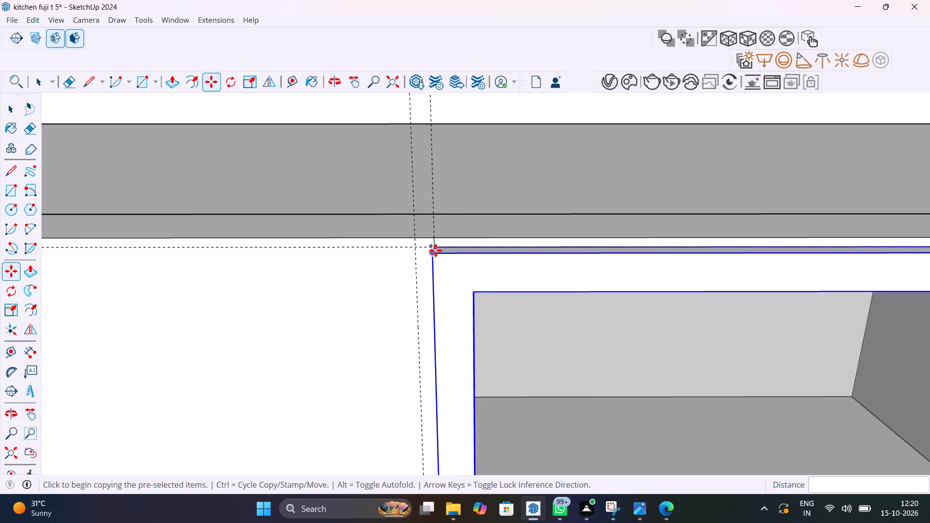
Copy the new glass door about 1' across to cover the adjoining right compartment, aligned with the central divider.
click(434, 248)
scroll(491, 249, down, 20)
scroll(491, 249, down, 3)
middle_drag(515, 251, 512, 251)
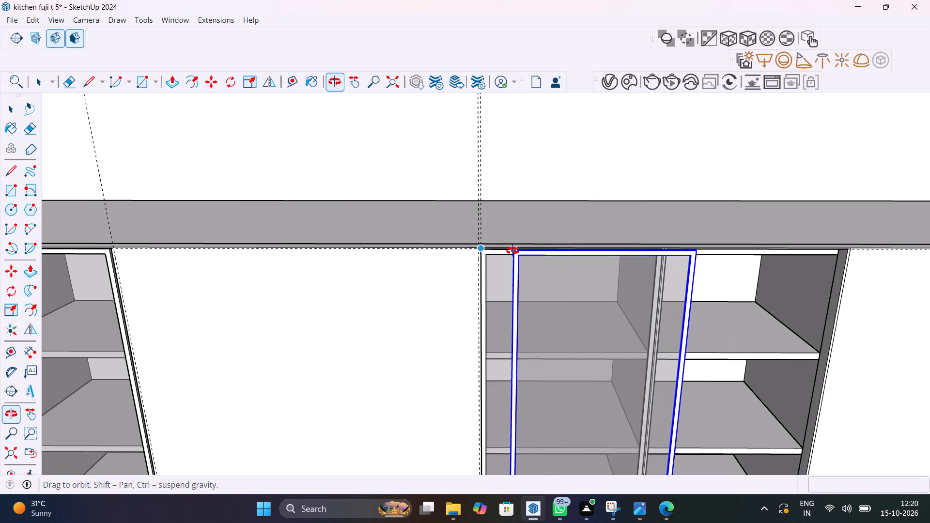
middle_drag(512, 251, 198, 288)
scroll(355, 293, up, 19)
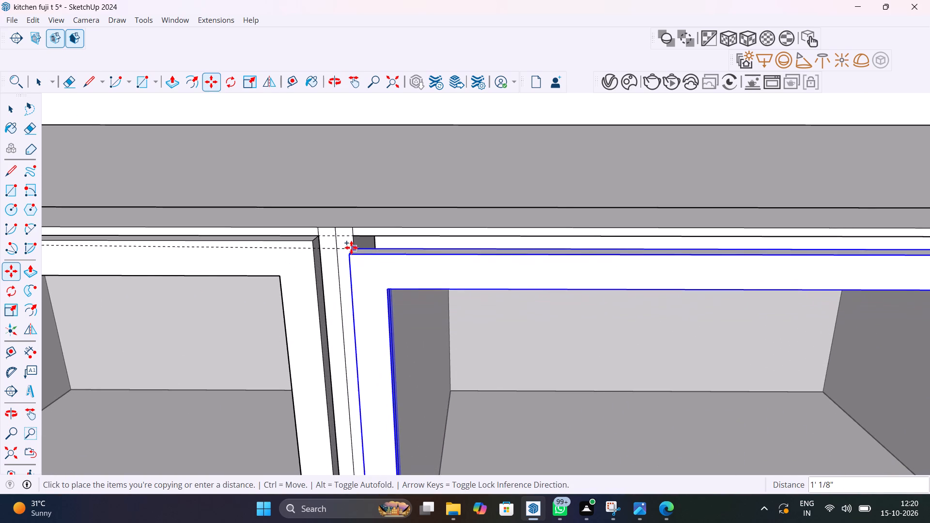
click(352, 239)
scroll(371, 254, down, 20)
scroll(371, 254, down, 1)
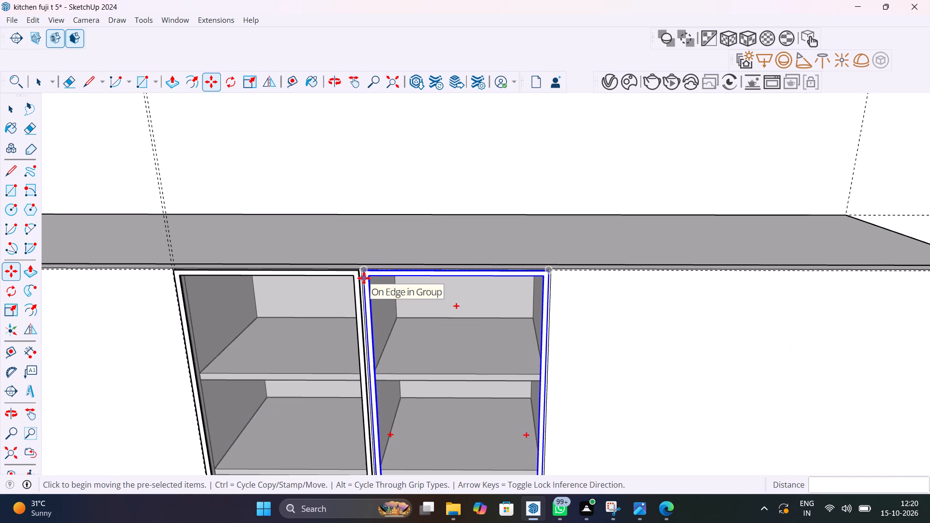
middle_drag(420, 318, 401, 282)
scroll(411, 308, down, 6)
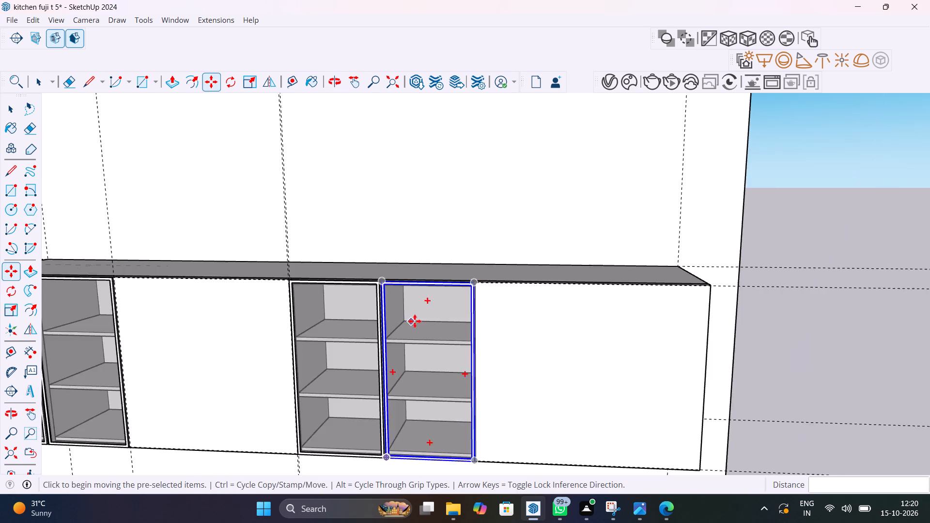
scroll(415, 321, down, 13)
key(space)
click(648, 266)
Remove the two framed glass doors from view in front of the cabinet's leftmost pair of shelved compartments.
middle_drag(218, 332, 500, 304)
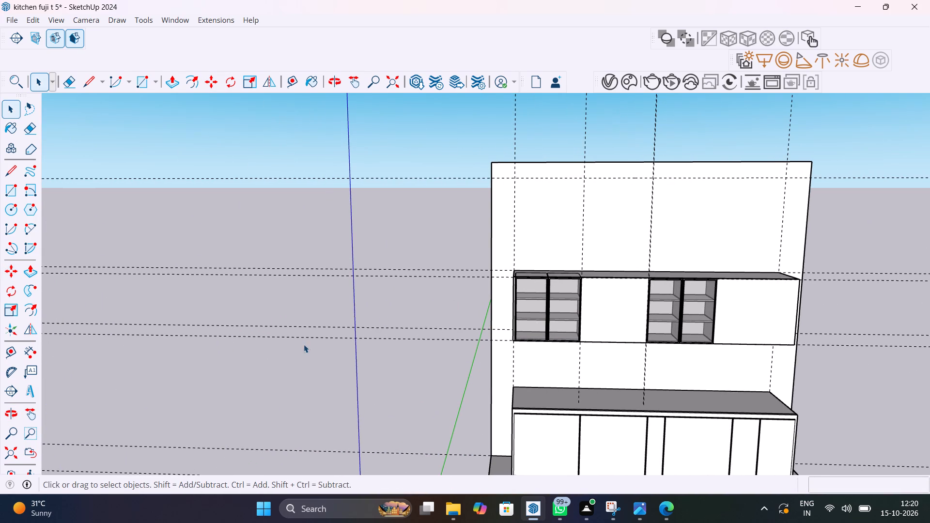
scroll(536, 280, up, 13)
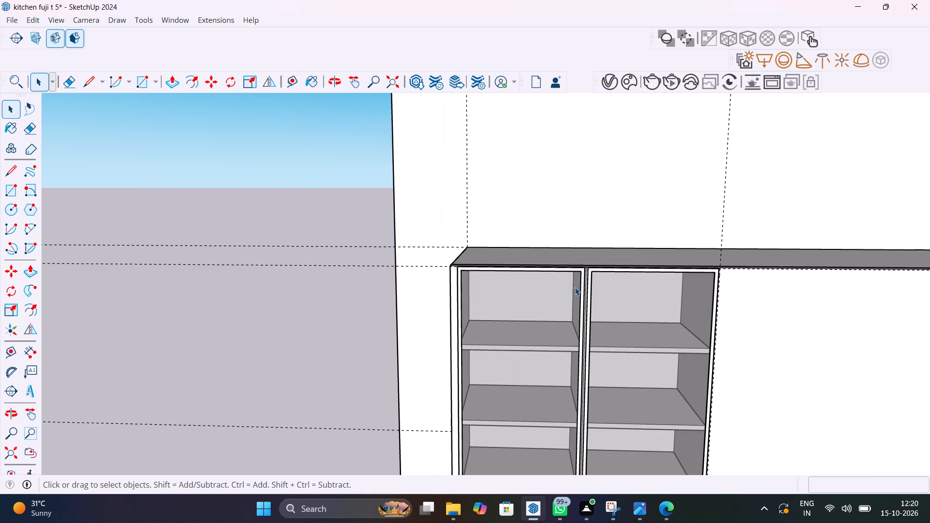
click(572, 288)
shift+click(622, 294)
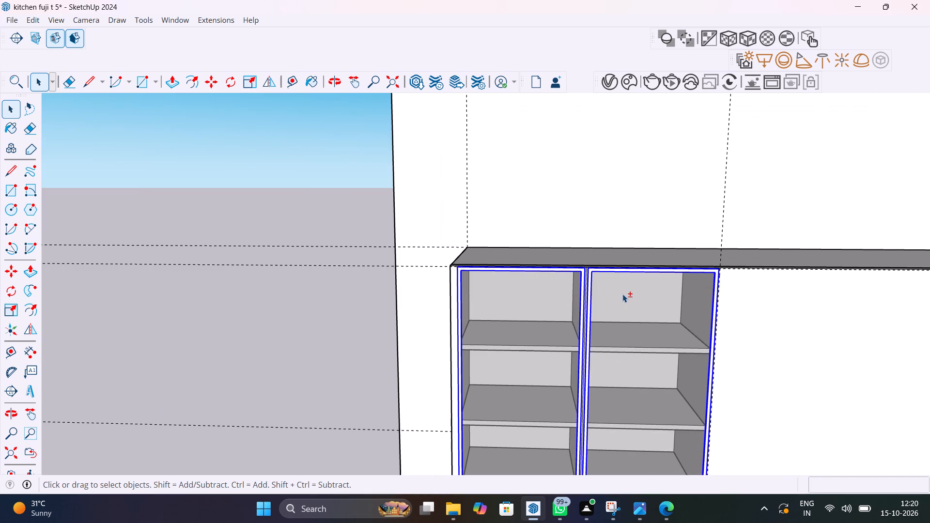
shift+right_click(622, 294)
shift+click(676, 41)
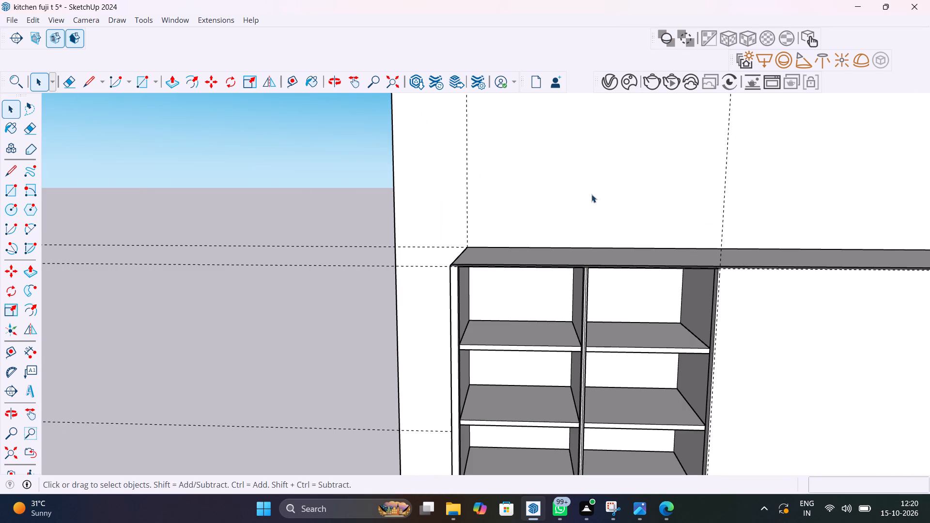
Inside the cabinet body, lower the ceiling of the leftmost compartment by about 3/16" with Push/Pull.
middle_drag(569, 295, 597, 155)
scroll(566, 234, up, 10)
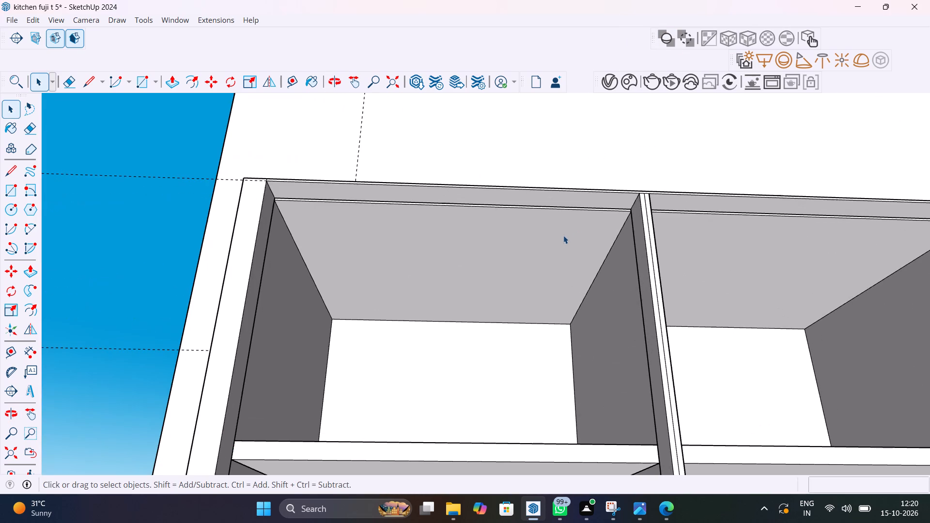
triple_click(559, 240)
click(559, 240)
click(559, 240)
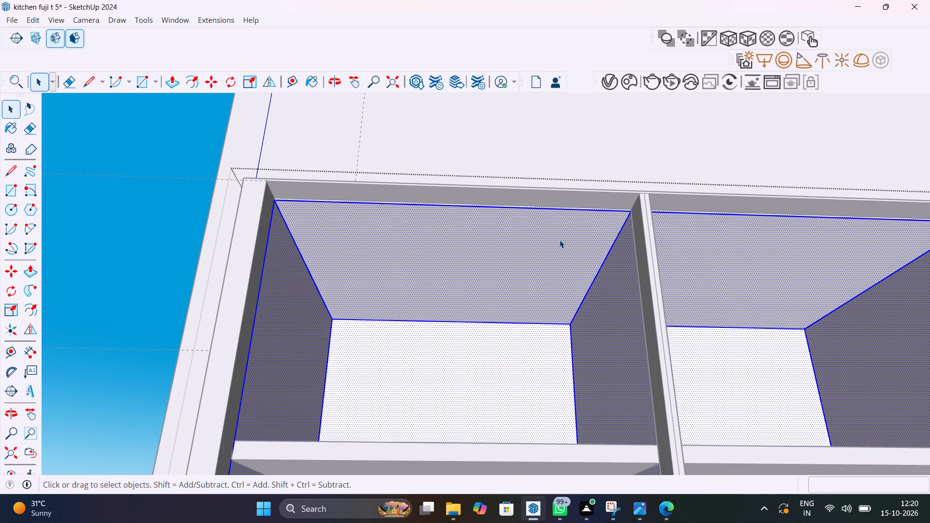
key(p)
click(558, 240)
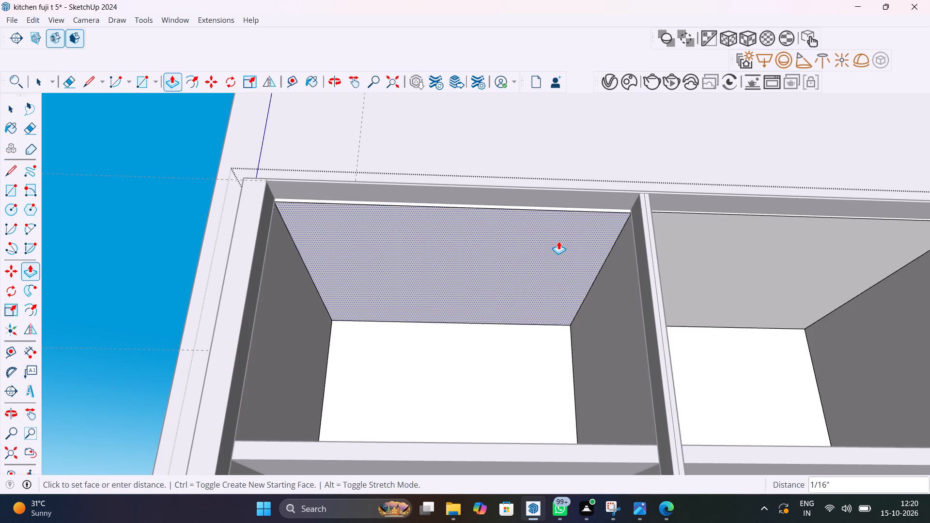
click(558, 243)
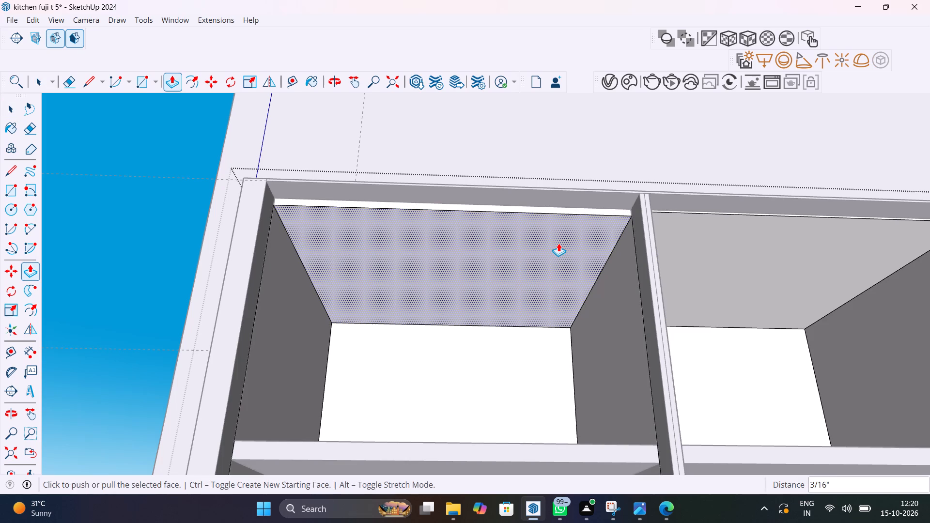
key(space)
Lower the ceiling of the second compartment from the left by 3/16" to match its neighbour, and leave the cabinet body.
click(694, 242)
double_click(694, 242)
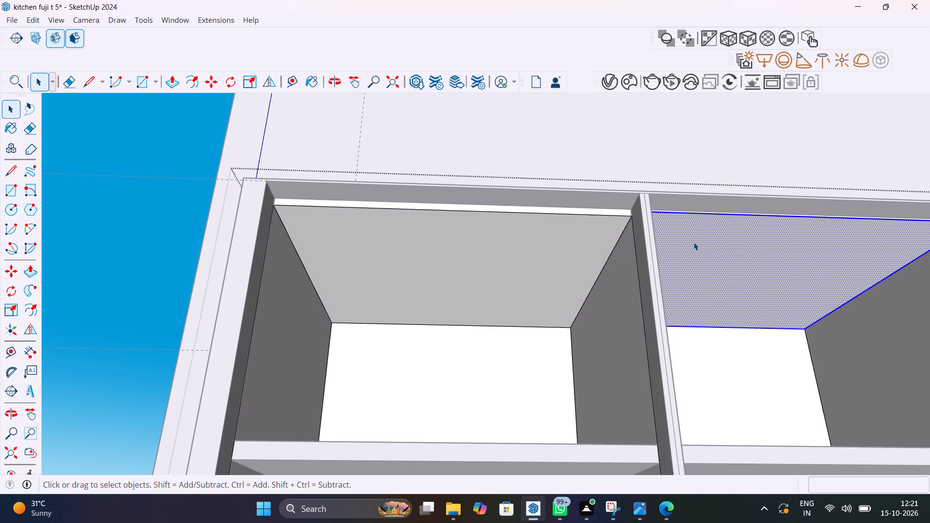
key(p)
click(694, 242)
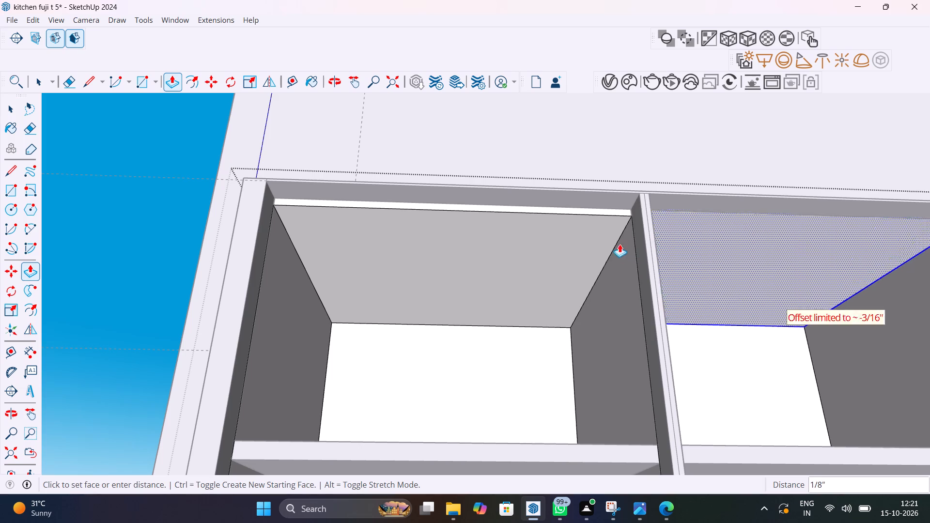
click(596, 226)
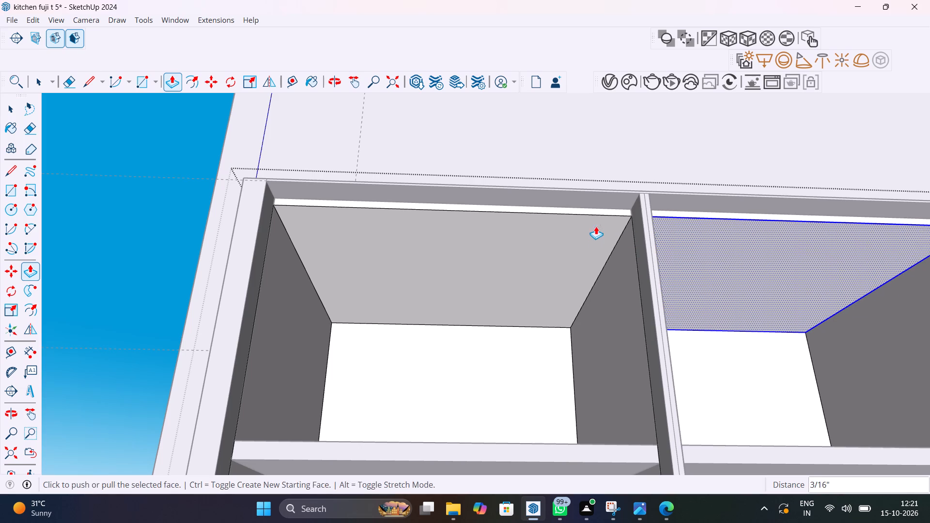
key(space)
scroll(609, 261, down, 15)
click(438, 264)
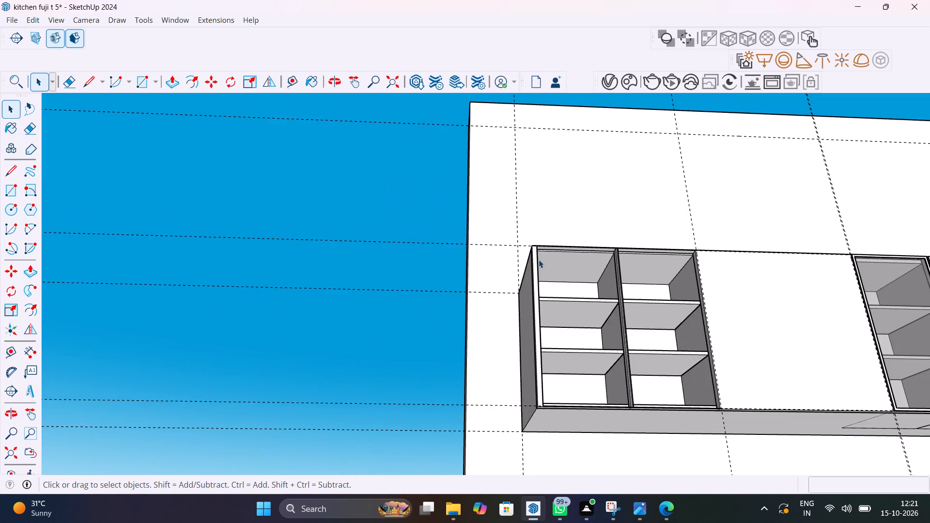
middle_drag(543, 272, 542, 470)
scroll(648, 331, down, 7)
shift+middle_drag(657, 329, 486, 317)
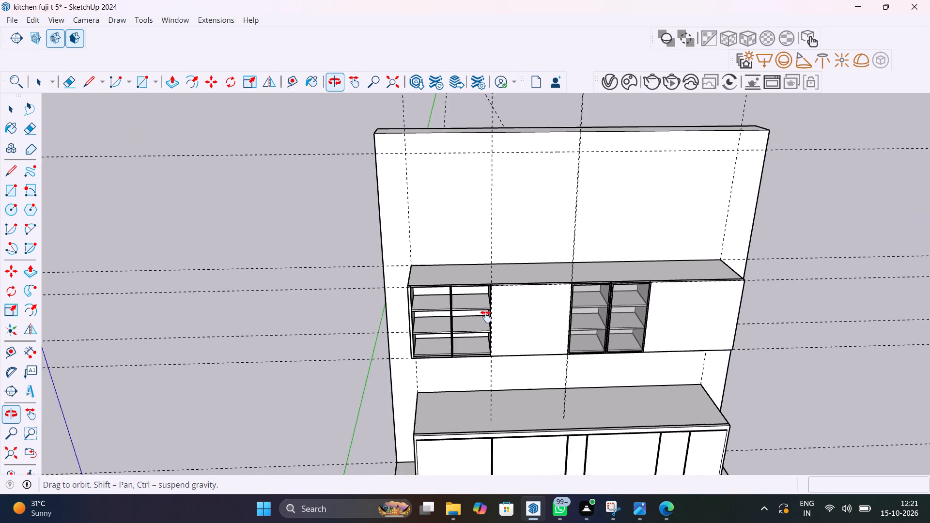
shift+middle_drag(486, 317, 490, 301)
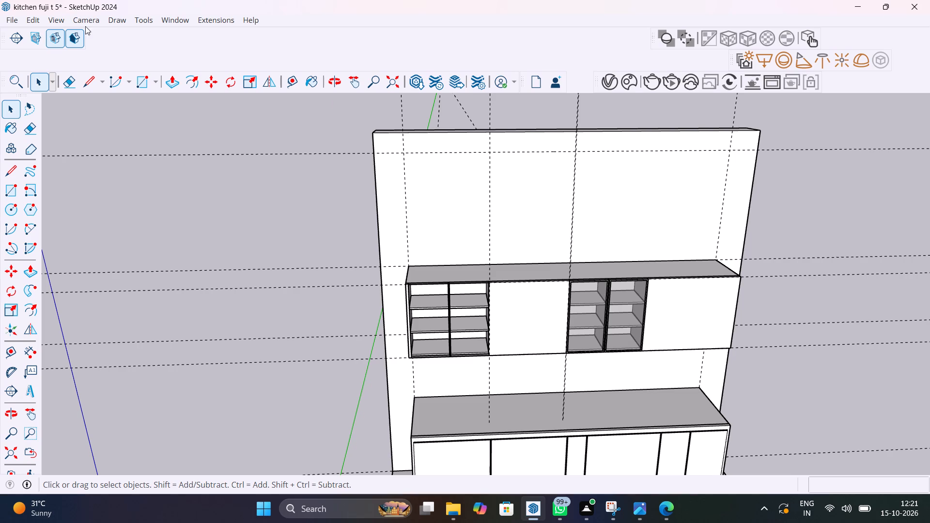
Unhide the last hidden objects to restore the two framed glass doors on the cabinet's leftmost compartments.
click(29, 22)
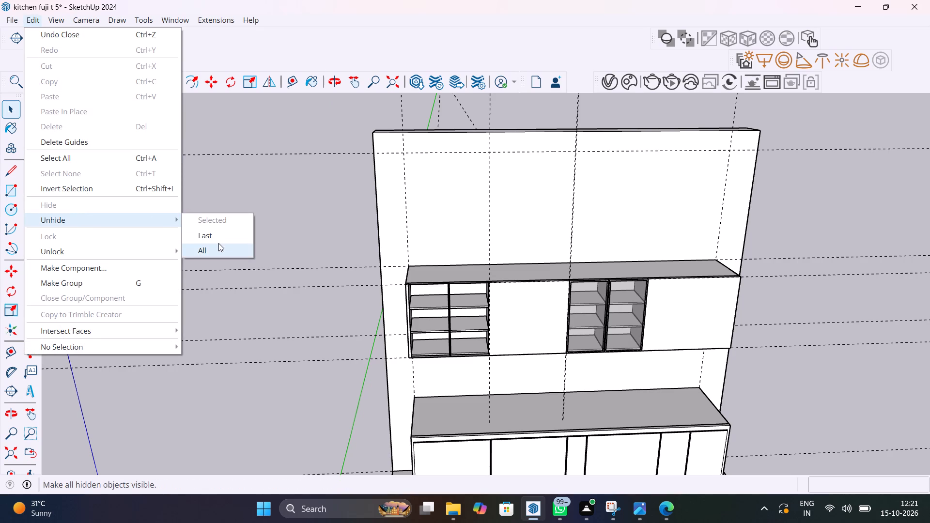
click(218, 233)
click(279, 212)
Delete all construction guides from the kitchen model.
middle_drag(388, 273, 510, 246)
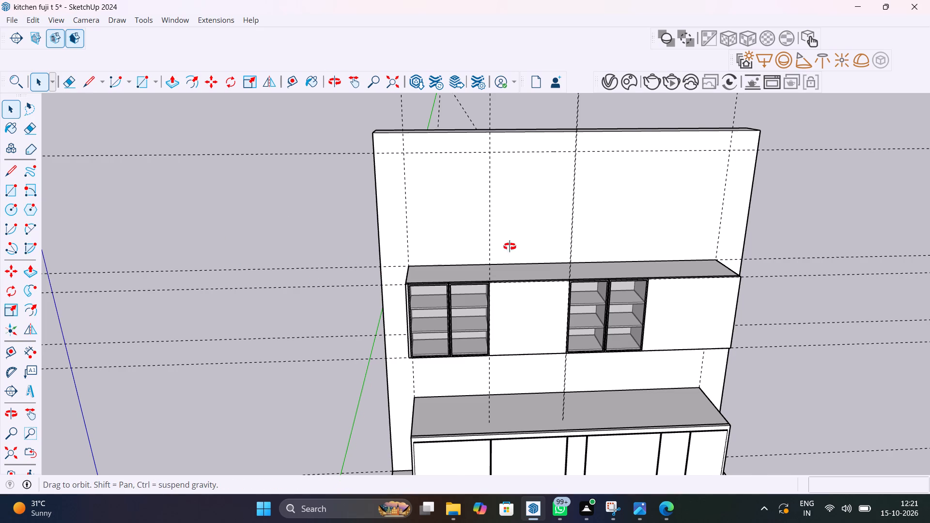
middle_drag(510, 246, 458, 264)
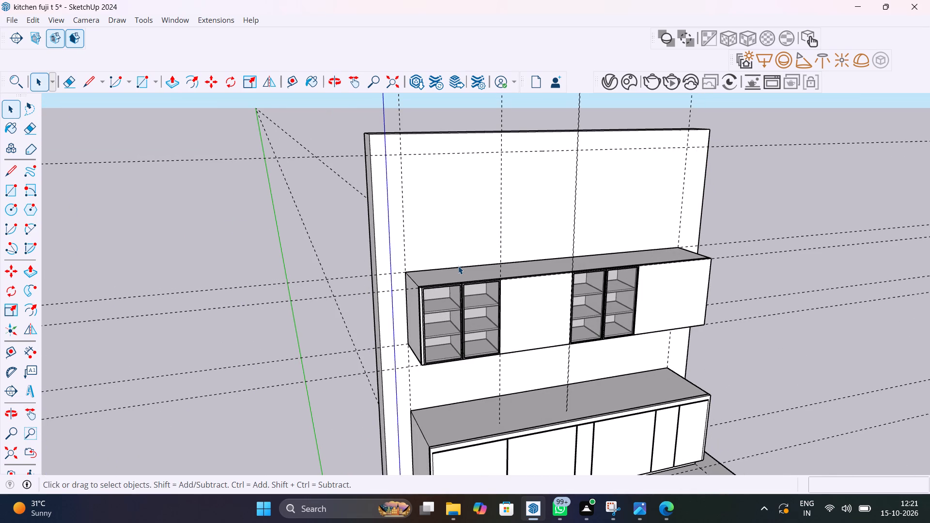
scroll(666, 271, up, 3)
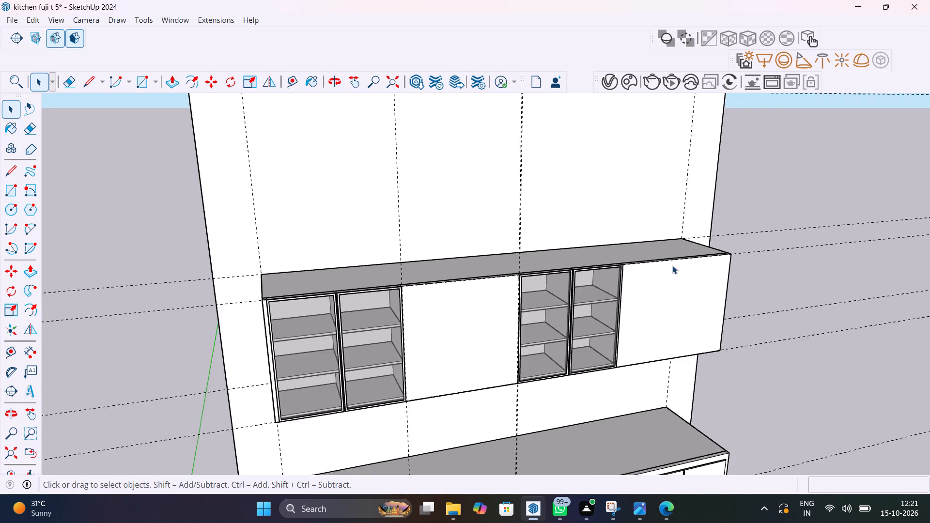
scroll(672, 265, up, 5)
middle_drag(707, 297, 422, 274)
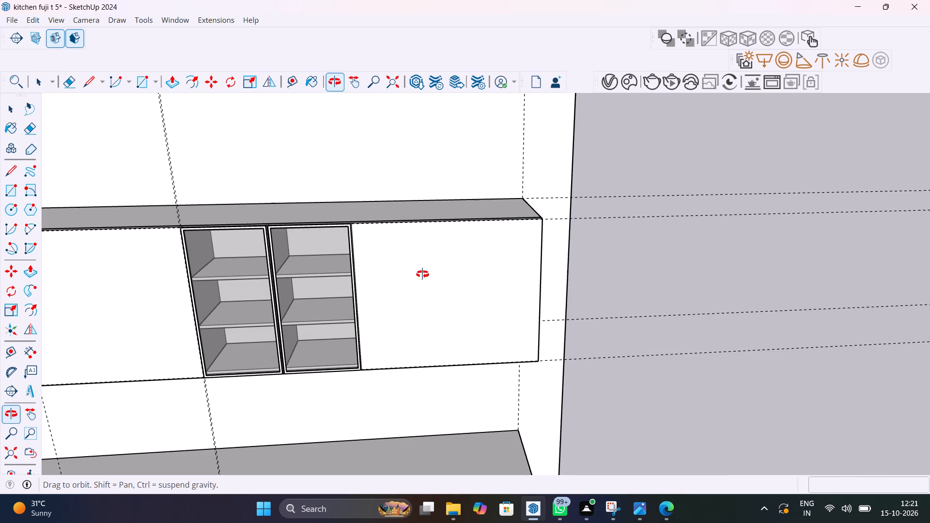
middle_drag(422, 274, 423, 276)
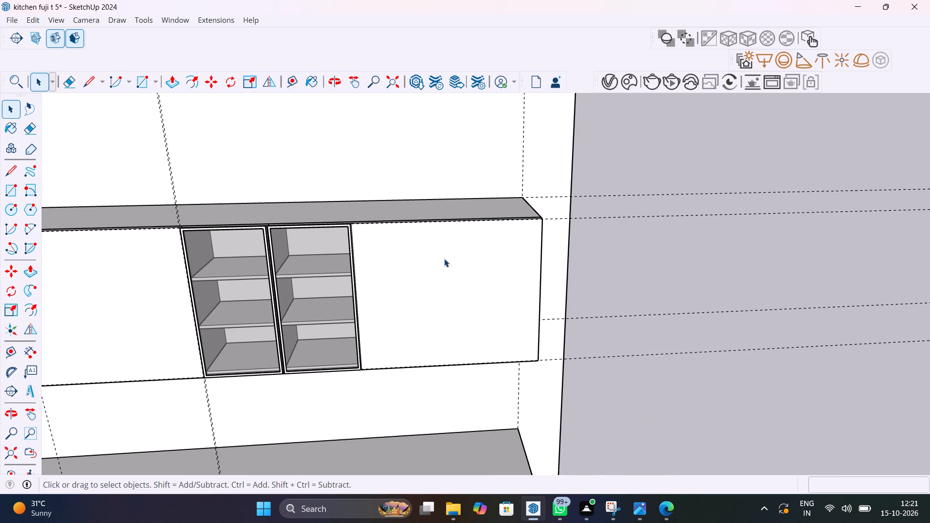
scroll(447, 259, up, 5)
scroll(429, 245, down, 12)
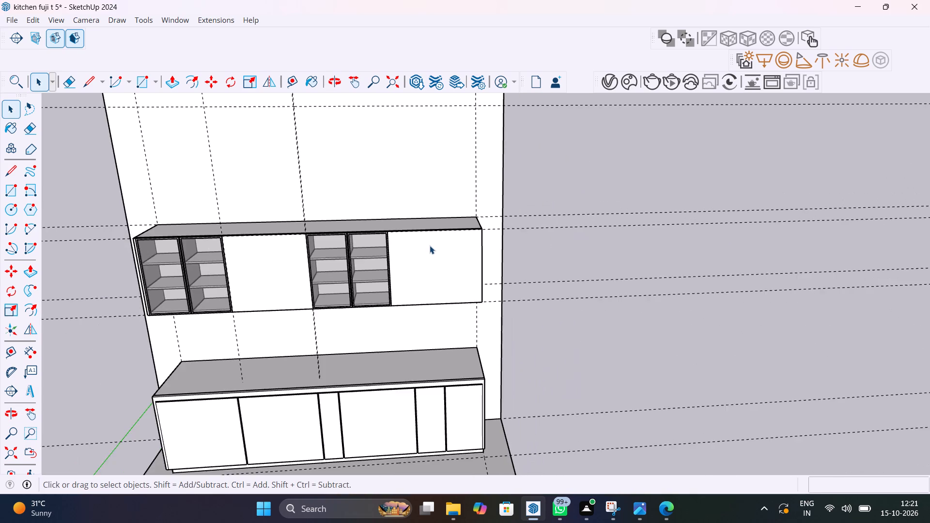
scroll(430, 246, down, 6)
click(36, 20)
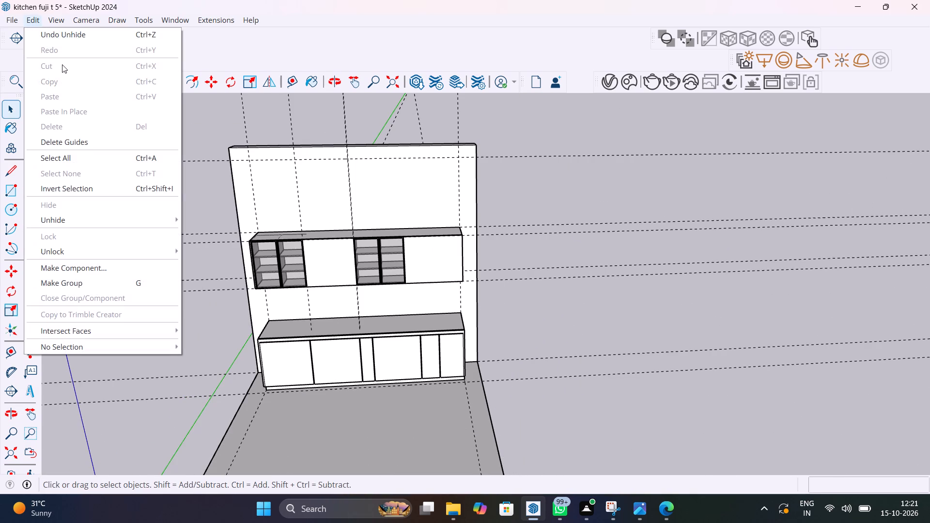
click(110, 147)
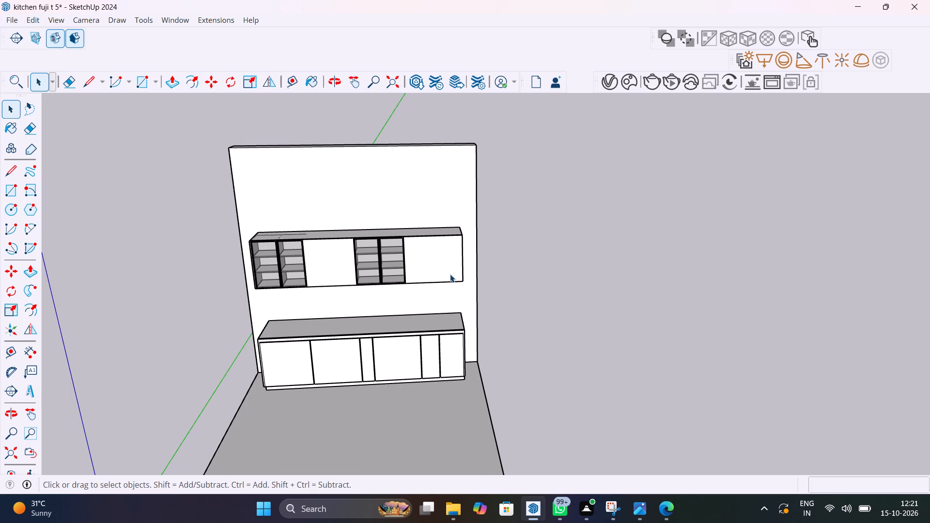
Inside the cabinet body, copy the rightmost panel's left vertical edge, beside the glass door, 8 mm inward.
middle_drag(408, 388, 471, 493)
scroll(413, 404, down, 1)
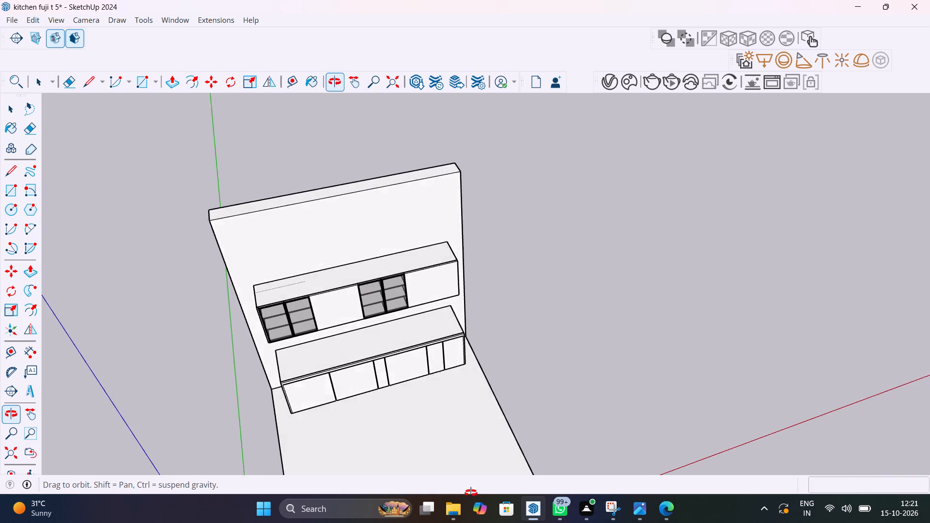
middle_drag(471, 493, 395, 343)
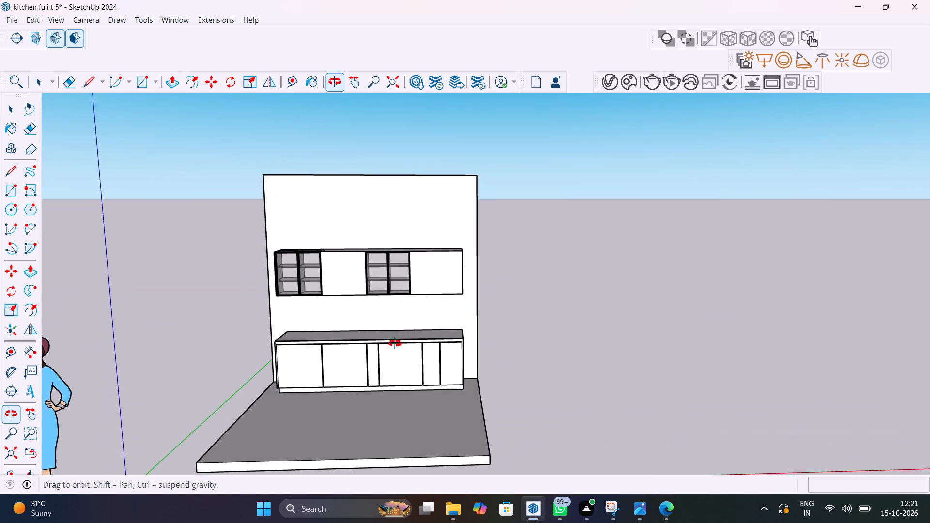
middle_drag(395, 343, 394, 343)
scroll(442, 237, up, 10)
scroll(417, 312, up, 1)
middle_drag(417, 312, 467, 266)
scroll(418, 241, up, 10)
scroll(335, 233, up, 10)
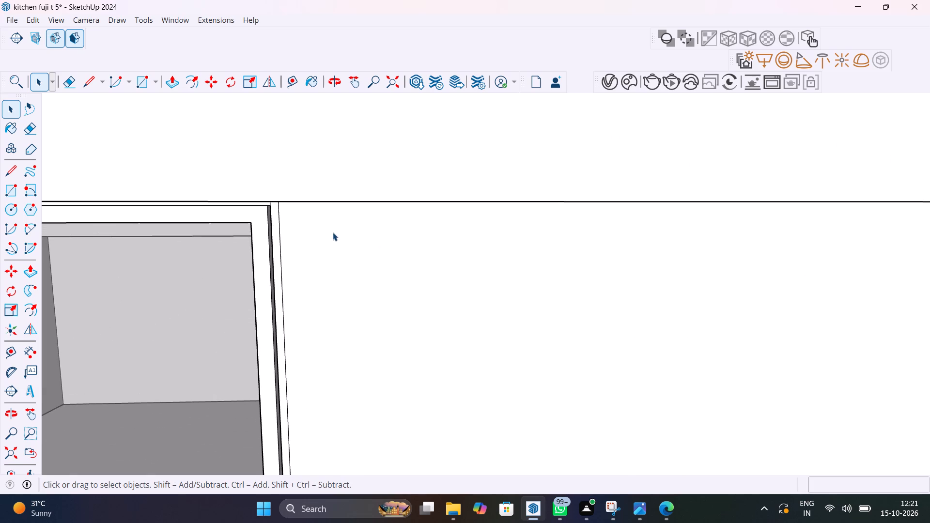
scroll(281, 212, up, 2)
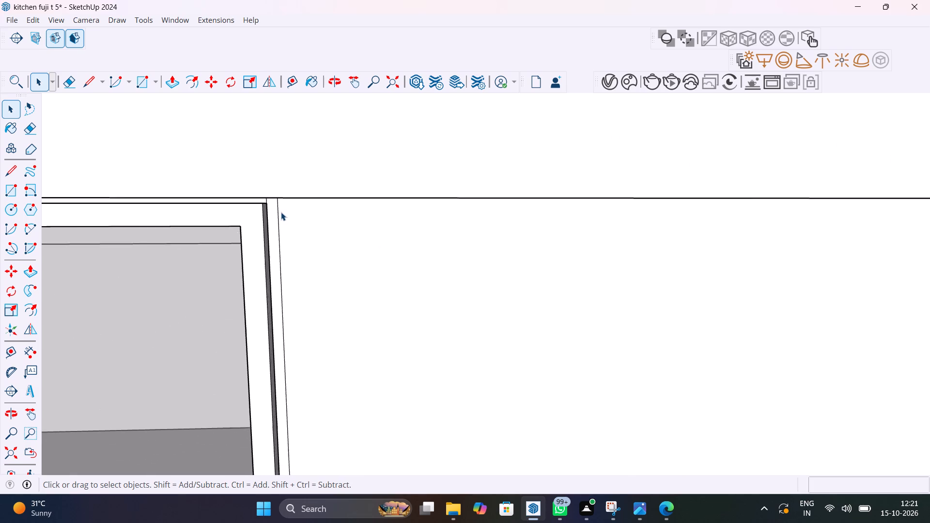
scroll(281, 212, up, 7)
click(276, 203)
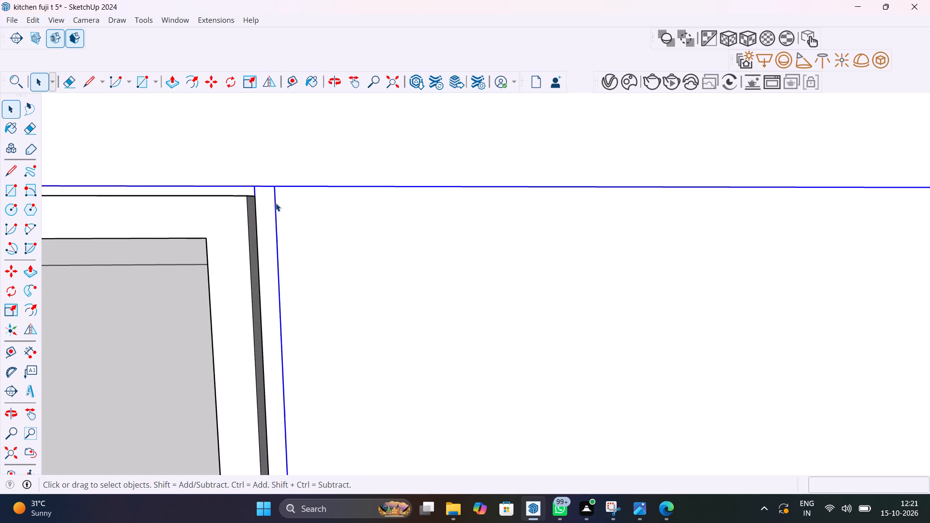
triple_click(276, 203)
click(276, 203)
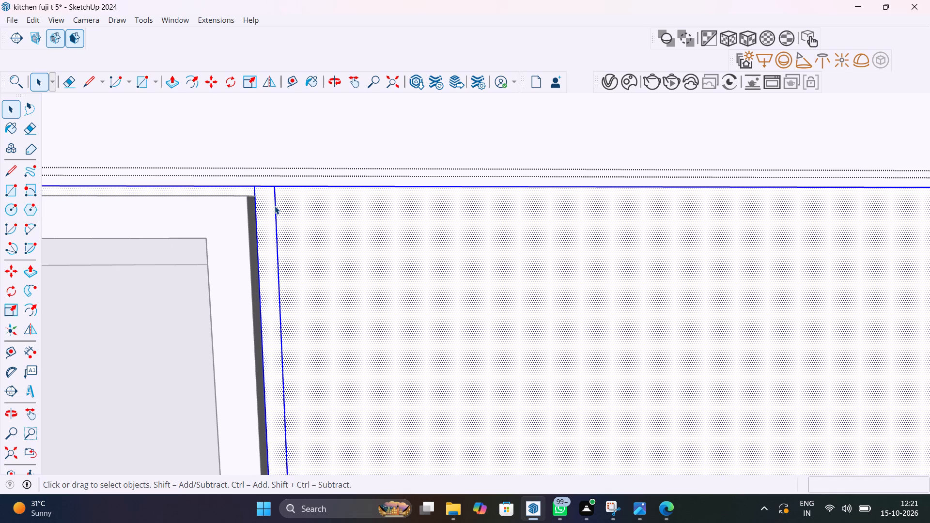
click(275, 206)
key(m)
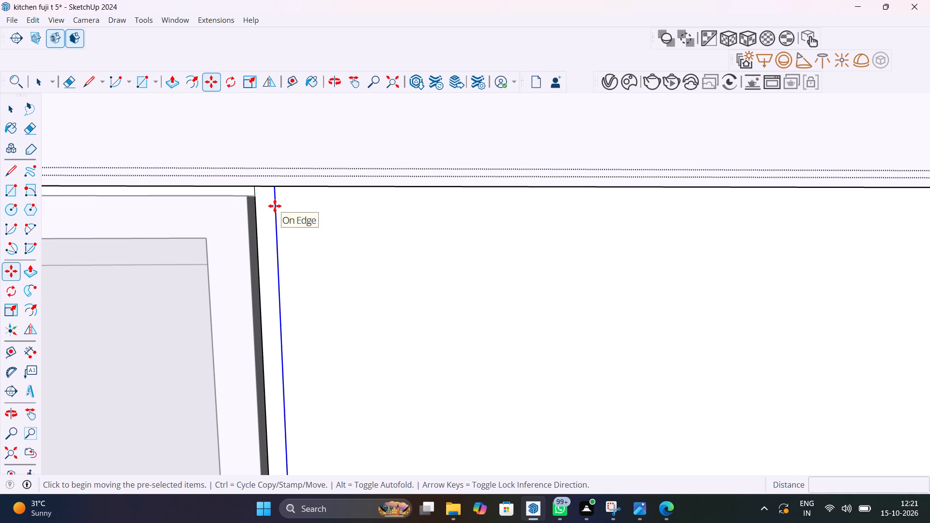
click(274, 185)
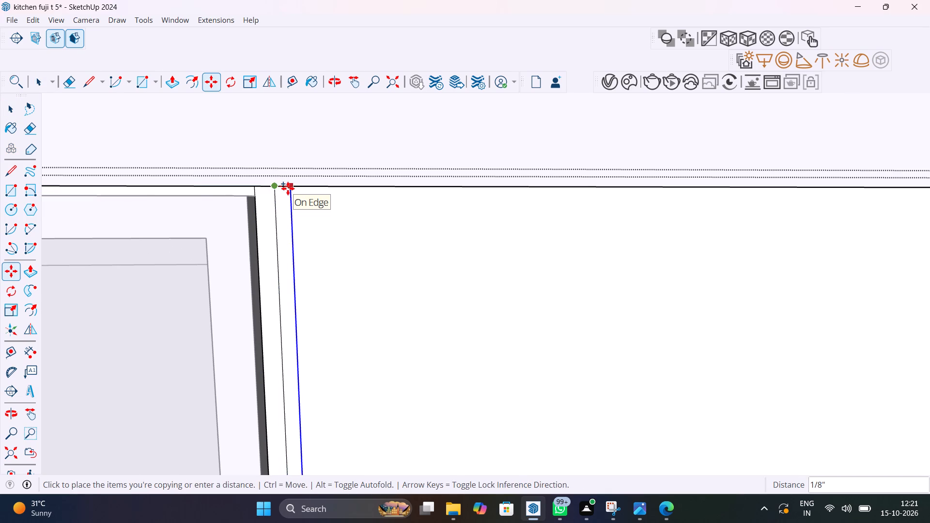
text(18)
key(BackSpace)
key(BackSpace)
key(8)
text(mm)
key(Return)
scroll(394, 285, down, 3)
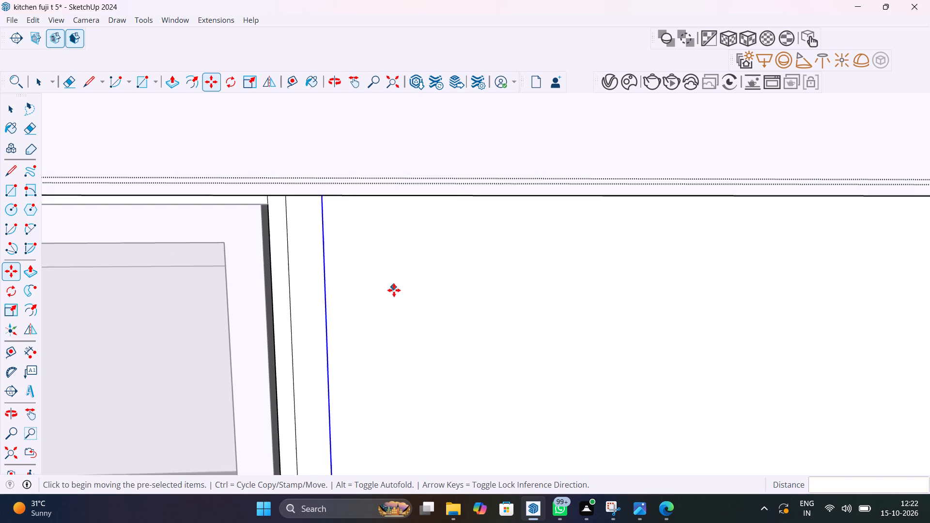
scroll(394, 290, down, 20)
scroll(394, 290, down, 3)
key(space)
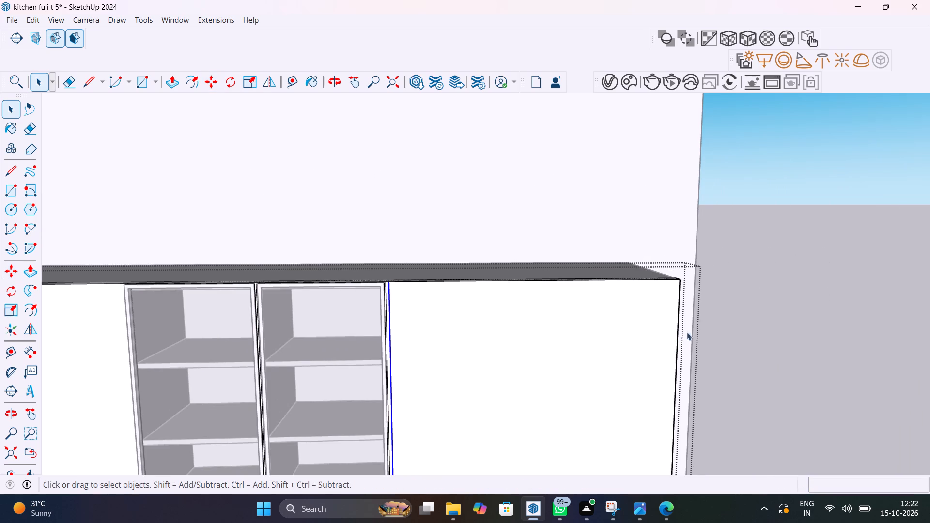
Copy the right end vertical edge of the rightmost front panel 8 mm inward.
scroll(689, 320, up, 9)
click(641, 284)
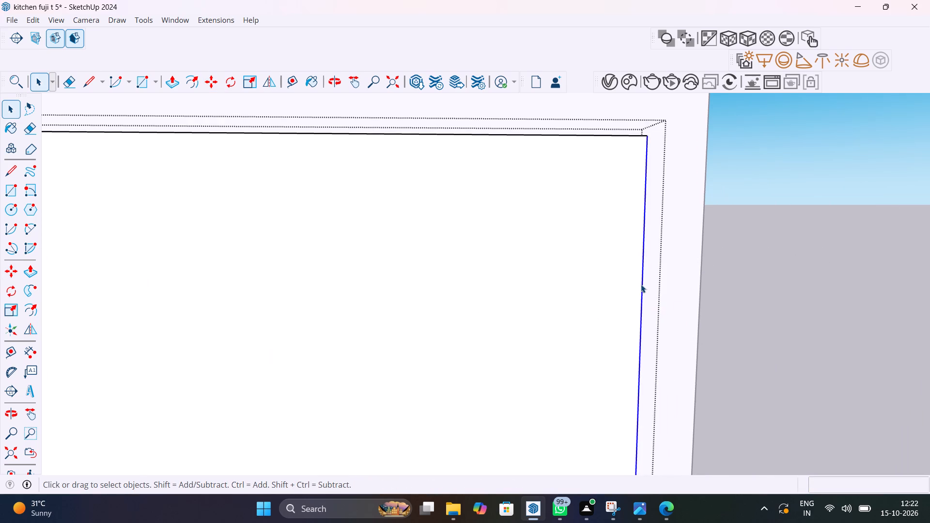
key(m)
click(648, 141)
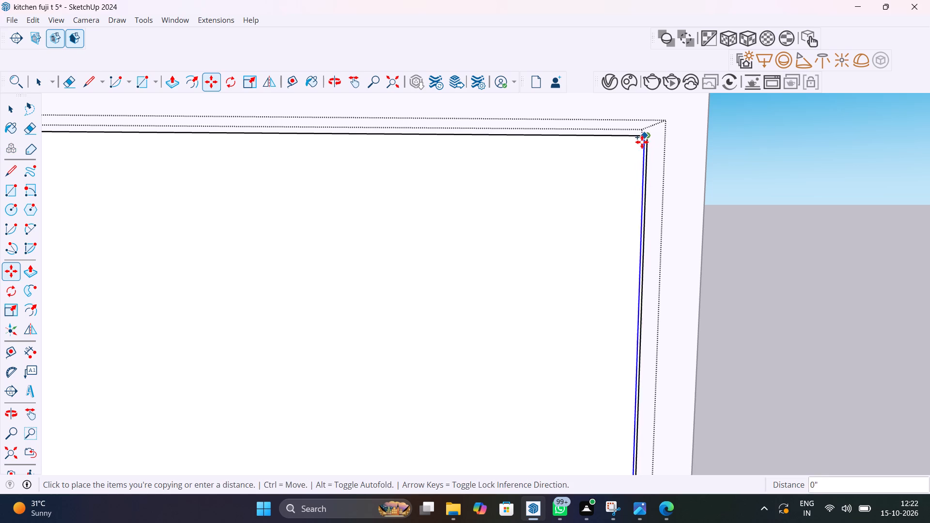
text(8mm)
key(Return)
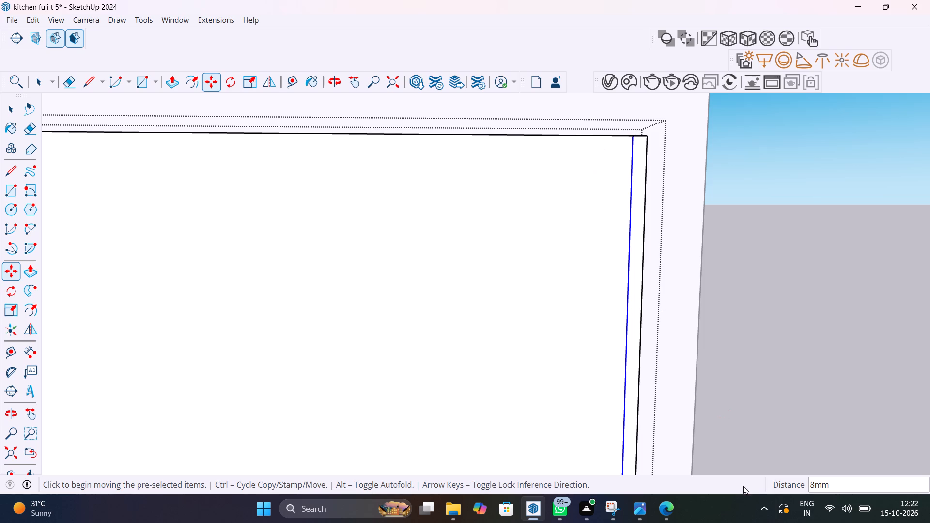
scroll(536, 356, down, 14)
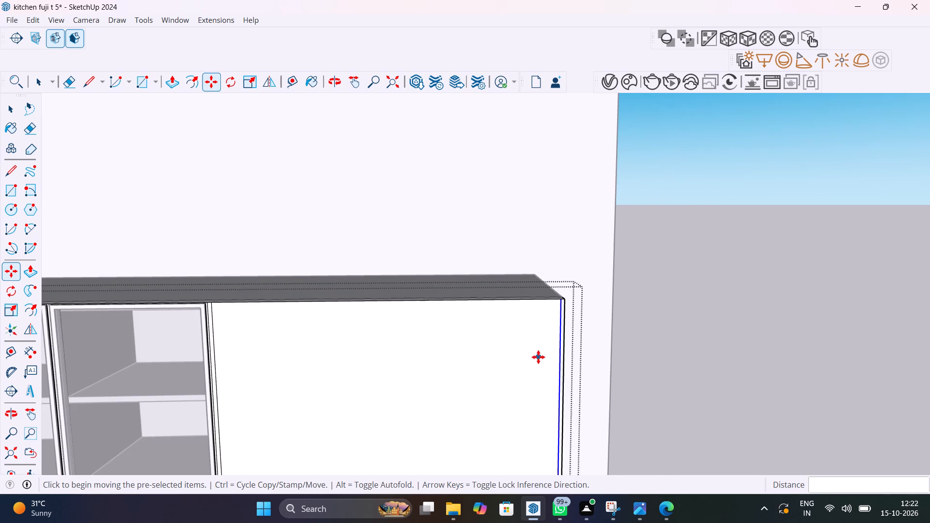
shift+middle_drag(545, 357, 631, 326)
key(space)
Draw a vertical line down the middle of the rightmost front panel, from its top edge midpoint to its bottom edge.
scroll(628, 316, down, 12)
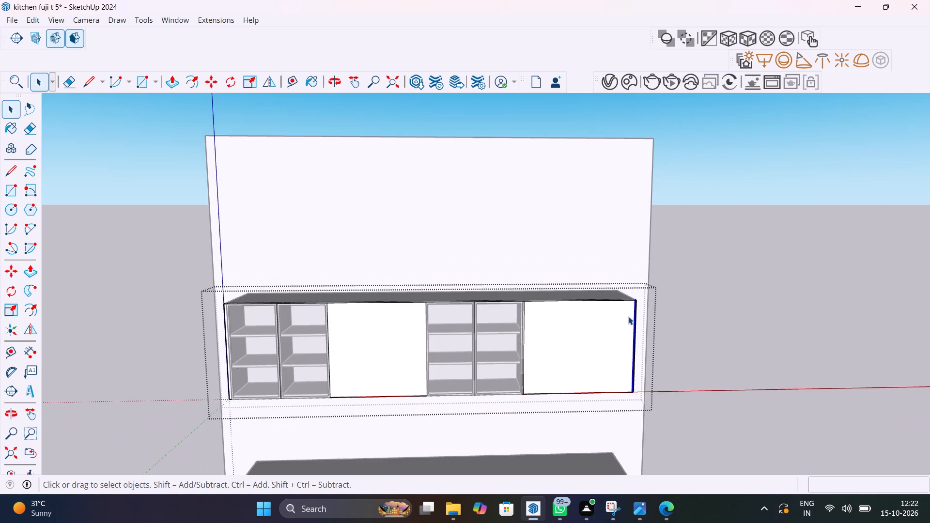
middle_drag(630, 322, 625, 379)
scroll(632, 323, up, 13)
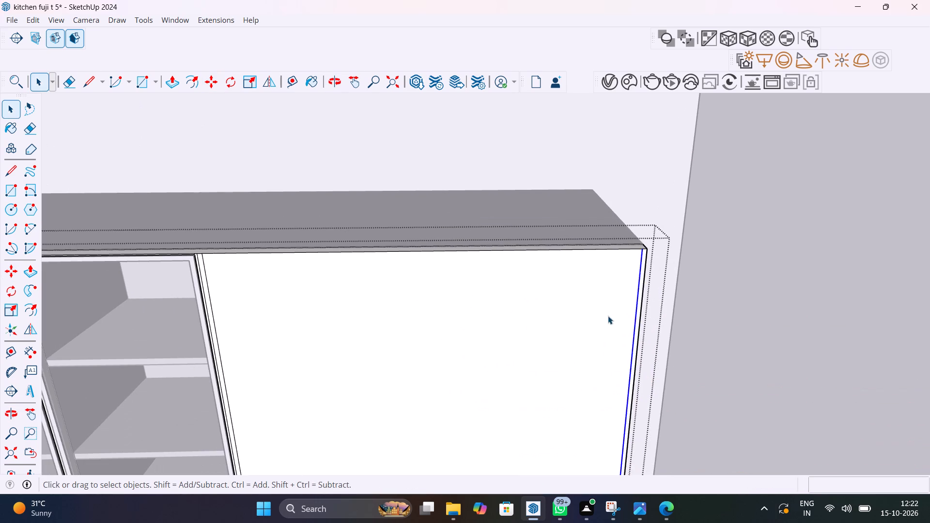
key(l)
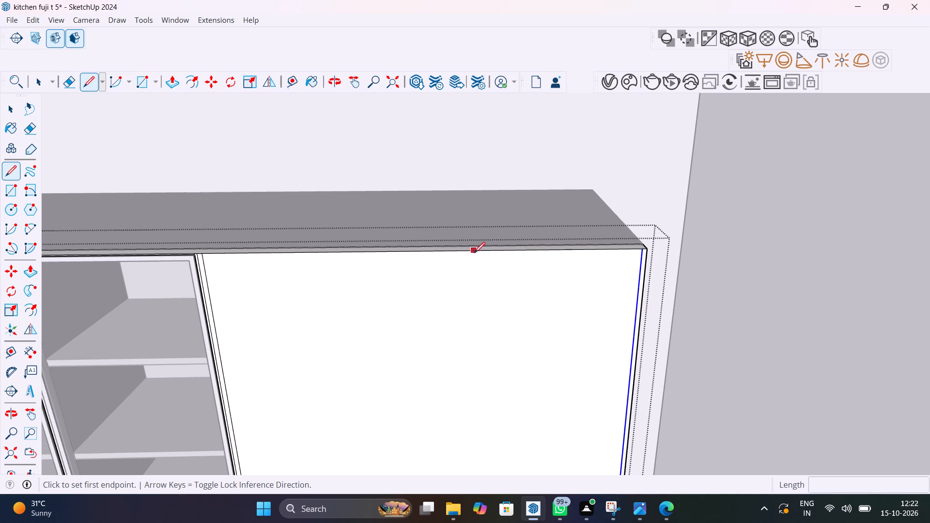
click(425, 254)
scroll(425, 277, down, 14)
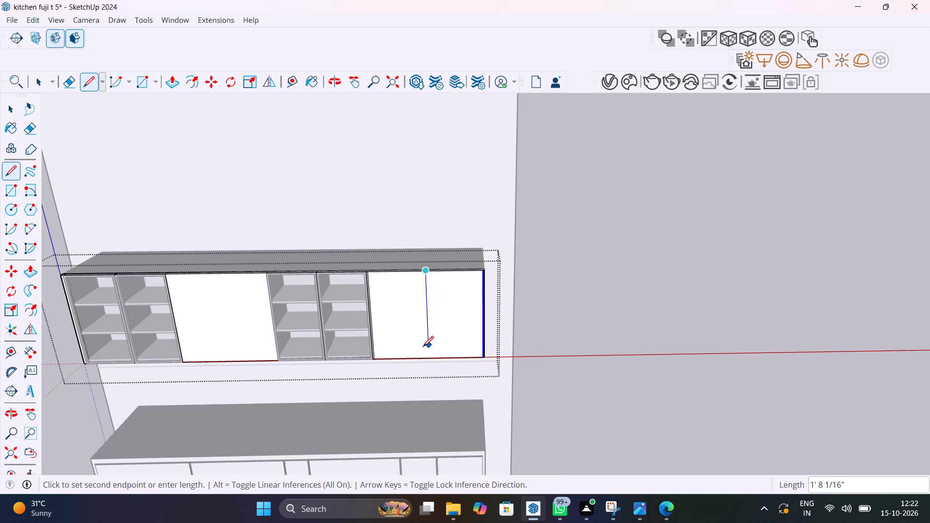
scroll(423, 347, up, 12)
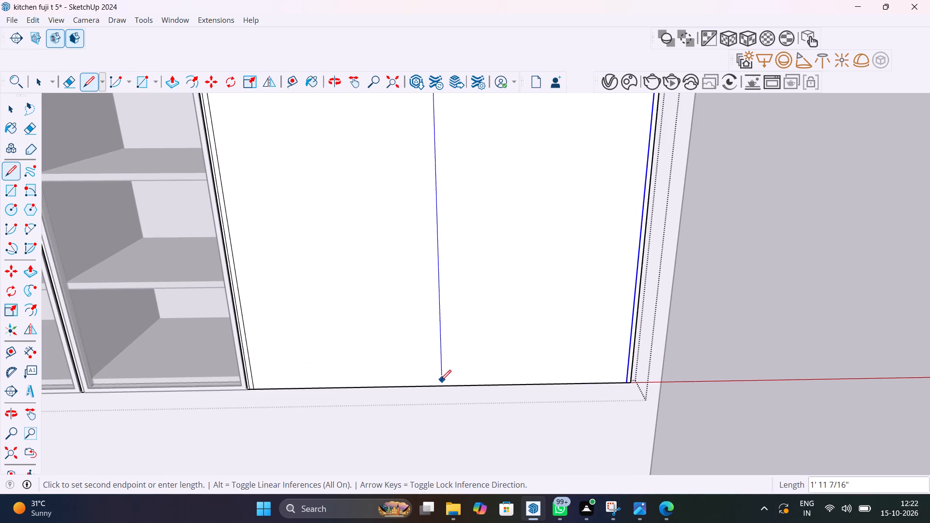
click(441, 383)
scroll(443, 383, down, 14)
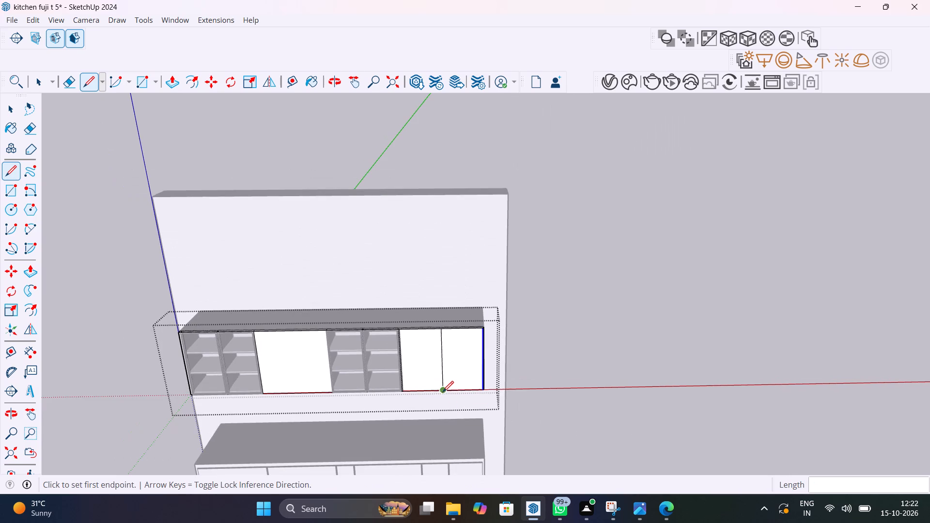
key(space)
Copy the panel's vertical centre line 4 mm to the right.
scroll(436, 337, up, 20)
click(445, 330)
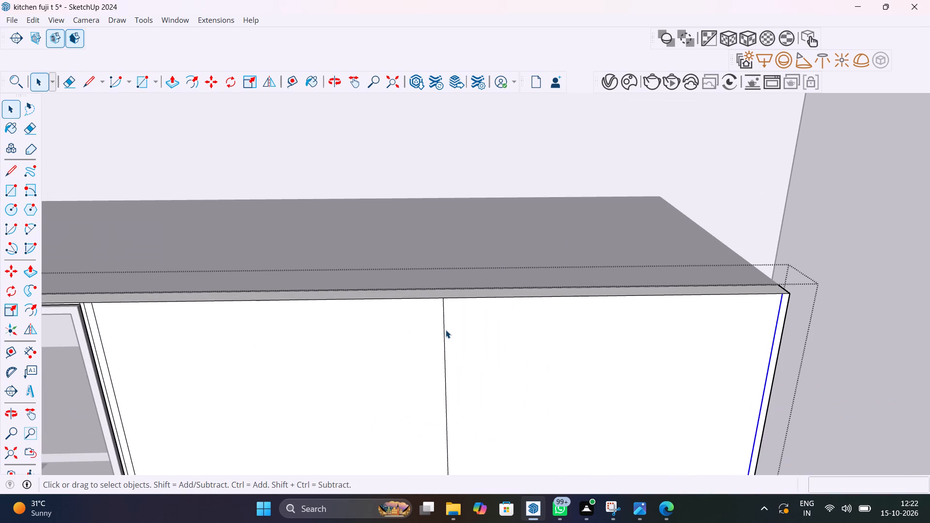
key(m)
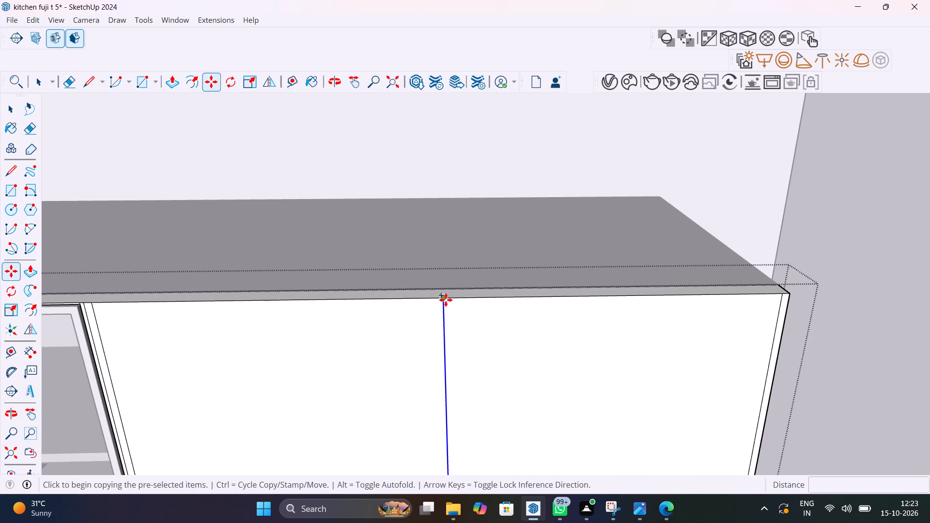
click(445, 299)
text(4mm)
key(Return)
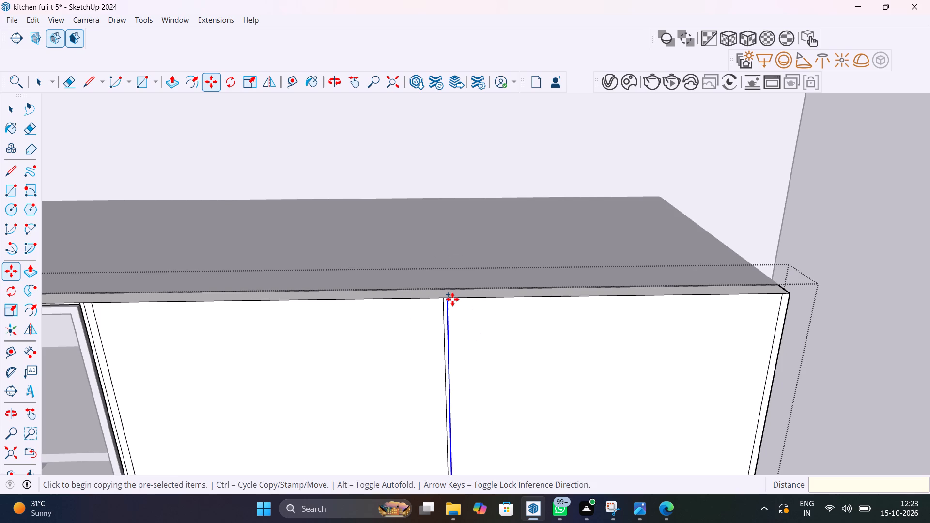
Copy the offset vertical line 8 mm to the left, across the panel's centre line.
click(453, 299)
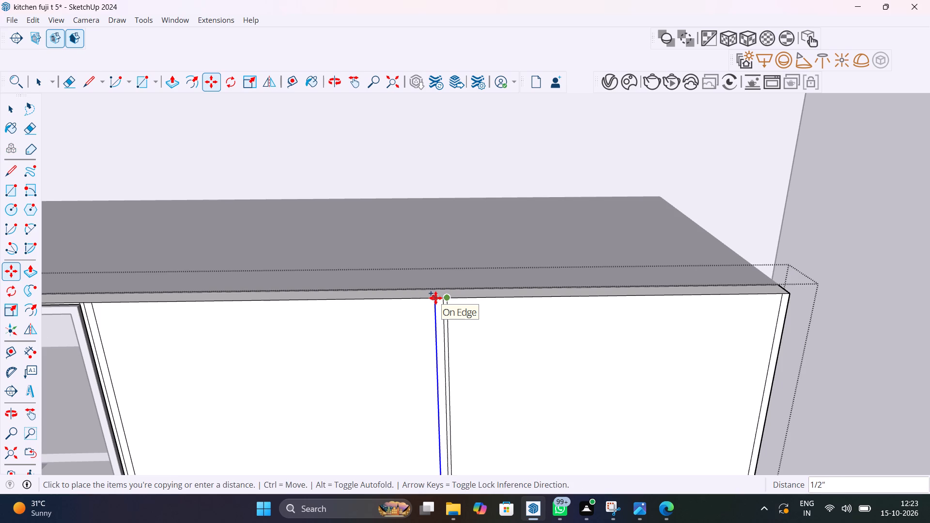
text(8mm)
key(Return)
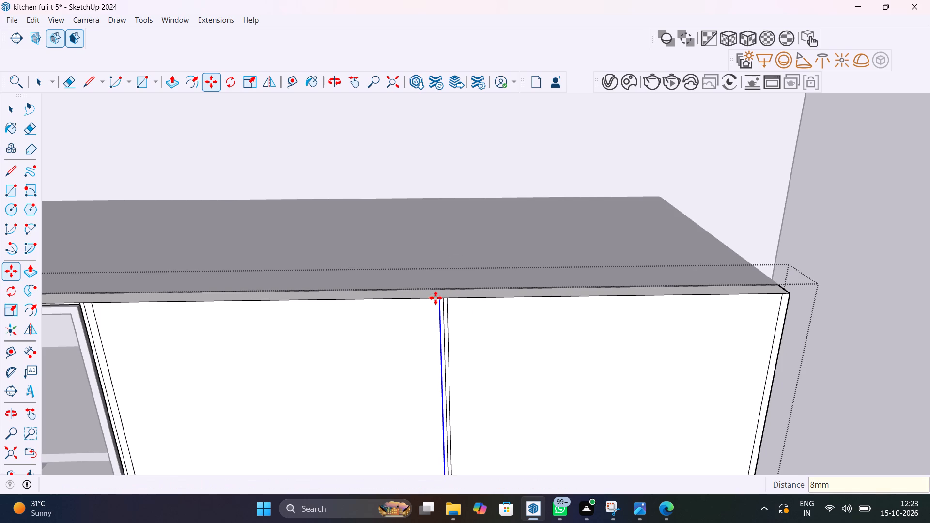
key(space)
Delete the original vertical centre line between the two offset lines on the rightmost front panel.
scroll(440, 303, up, 4)
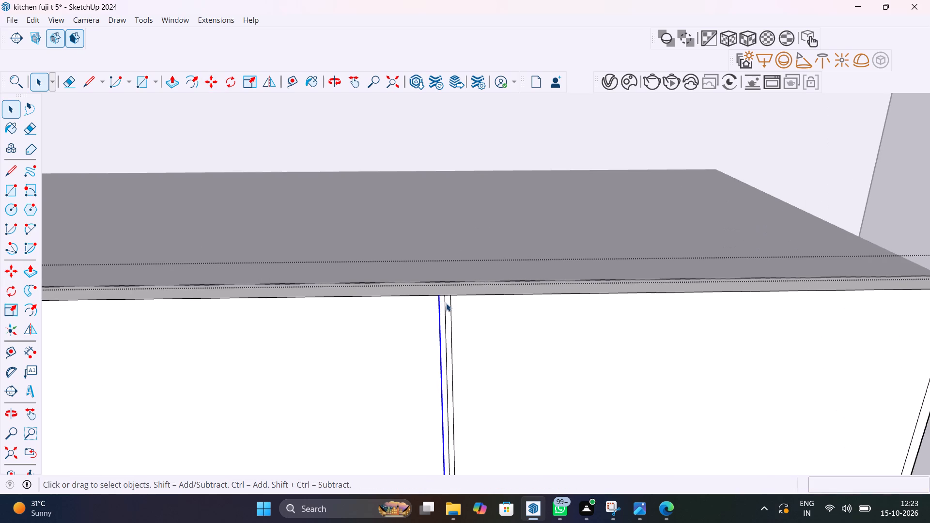
click(447, 304)
click(445, 308)
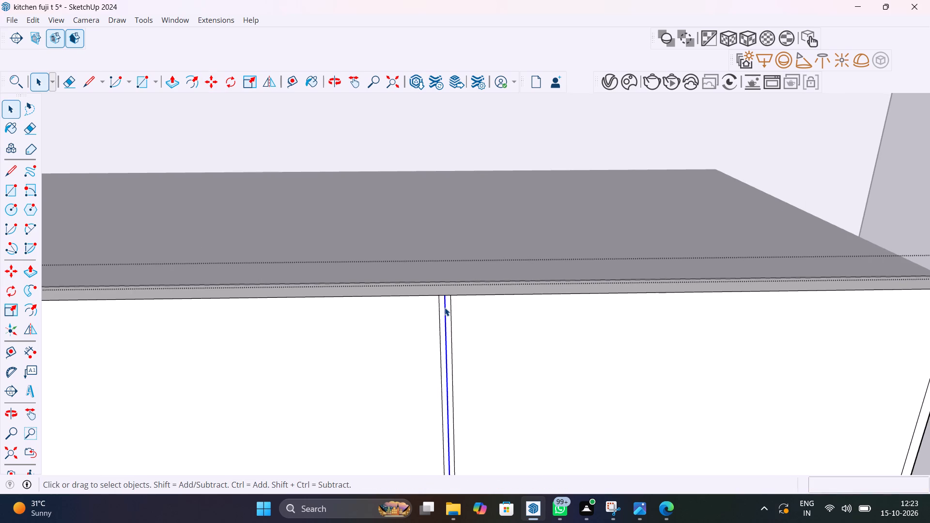
key(Delete)
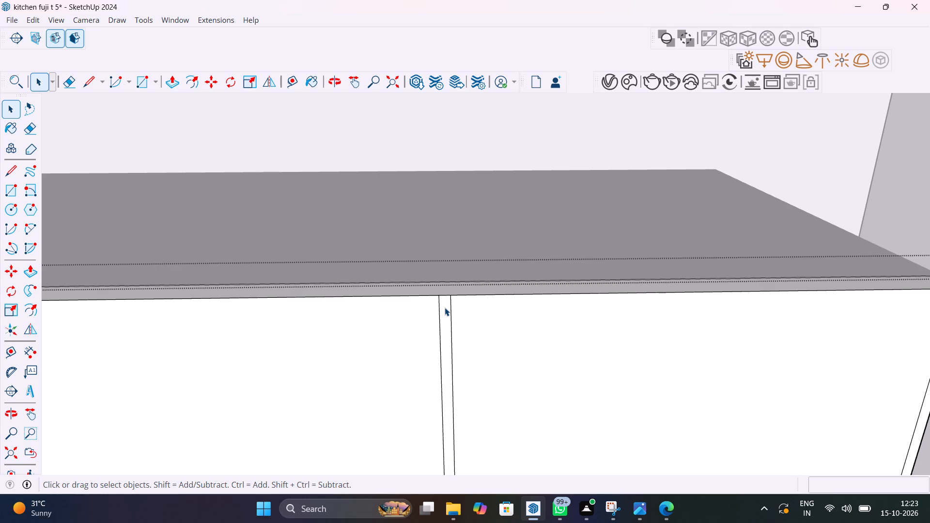
Push the narrow centre strip of the rightmost front panel back 1" to cut the door gap, and leave the group.
click(445, 308)
key(p)
click(445, 308)
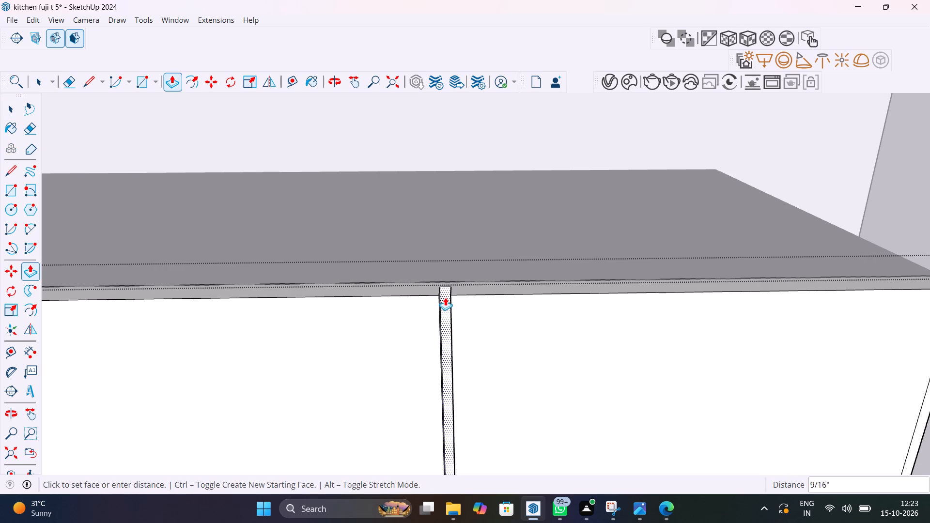
scroll(447, 278, up, 10)
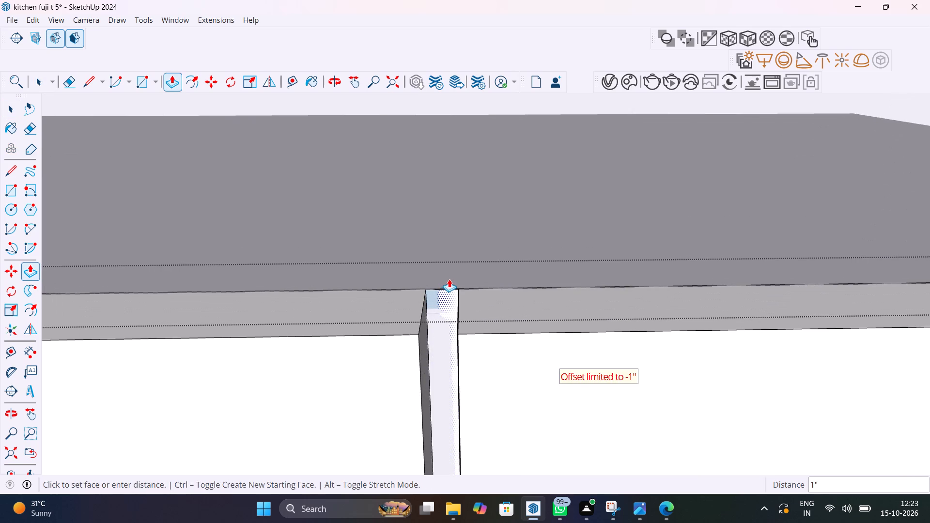
click(449, 286)
scroll(449, 287, down, 15)
key(space)
scroll(449, 297, down, 15)
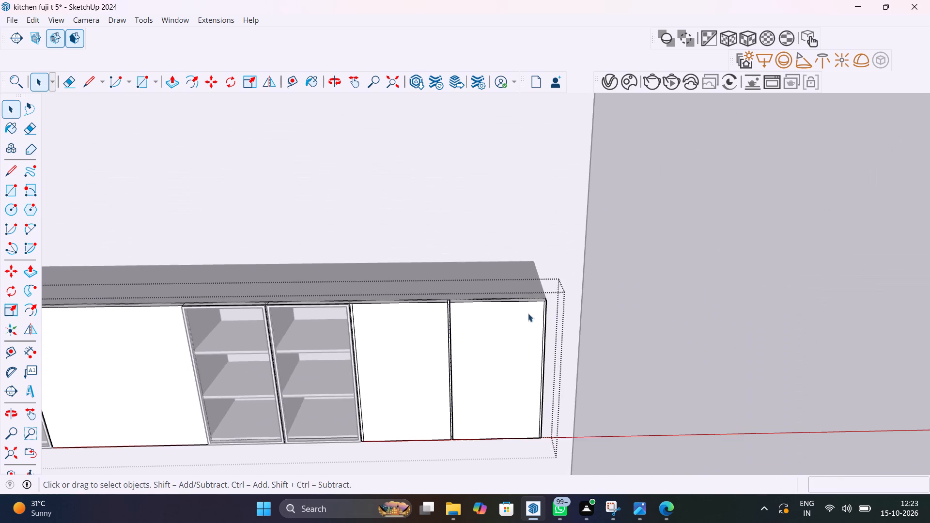
click(685, 318)
Examine the wall cabinet, base cabinet and wall from the front, above and below.
shift+middle_drag(473, 371, 614, 299)
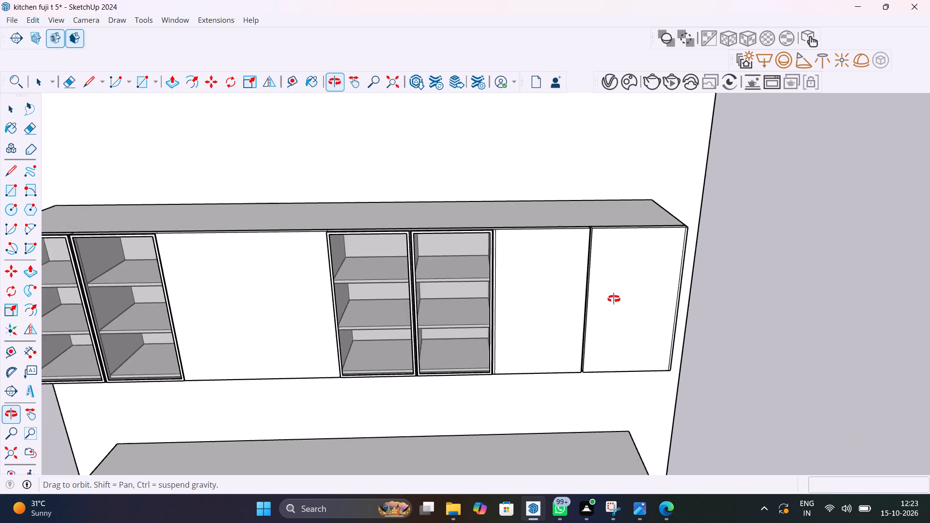
shift+middle_drag(614, 299, 660, 292)
scroll(657, 306, down, 9)
middle_drag(662, 324, 636, 305)
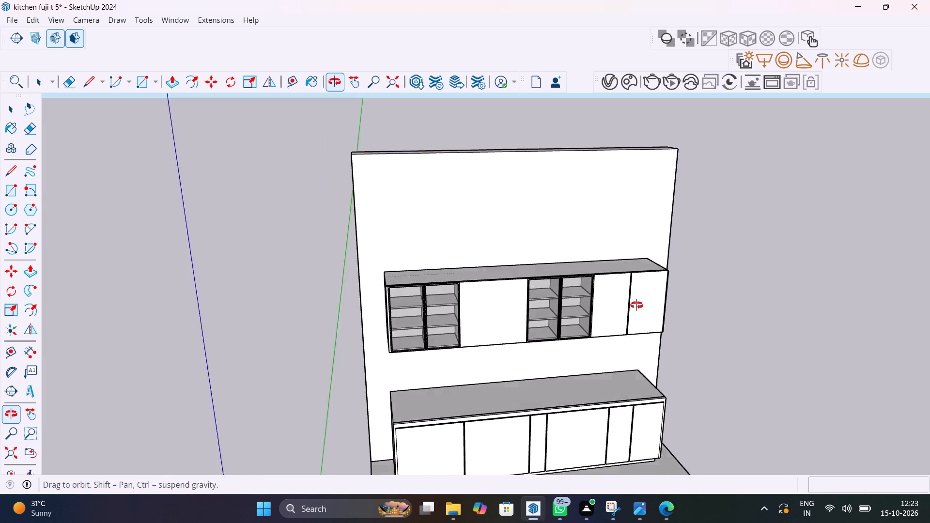
middle_drag(636, 305, 599, 153)
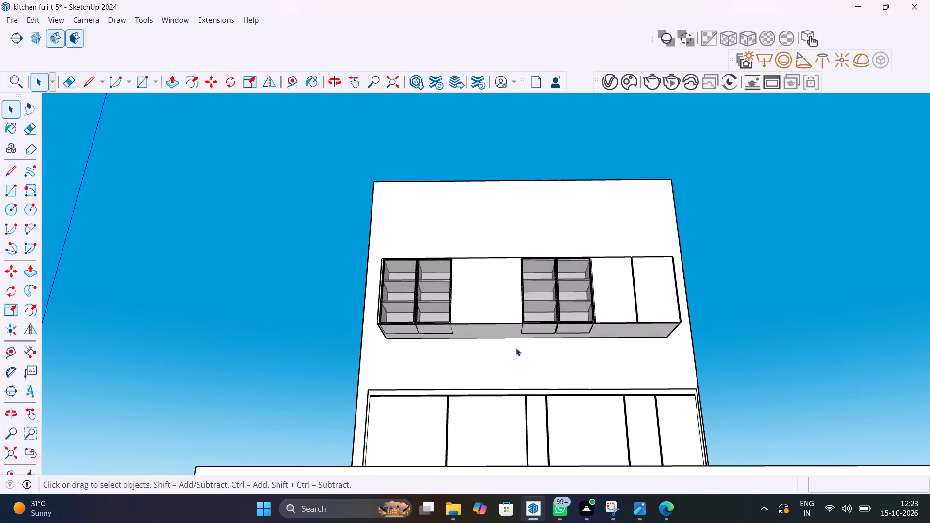
scroll(523, 342, up, 13)
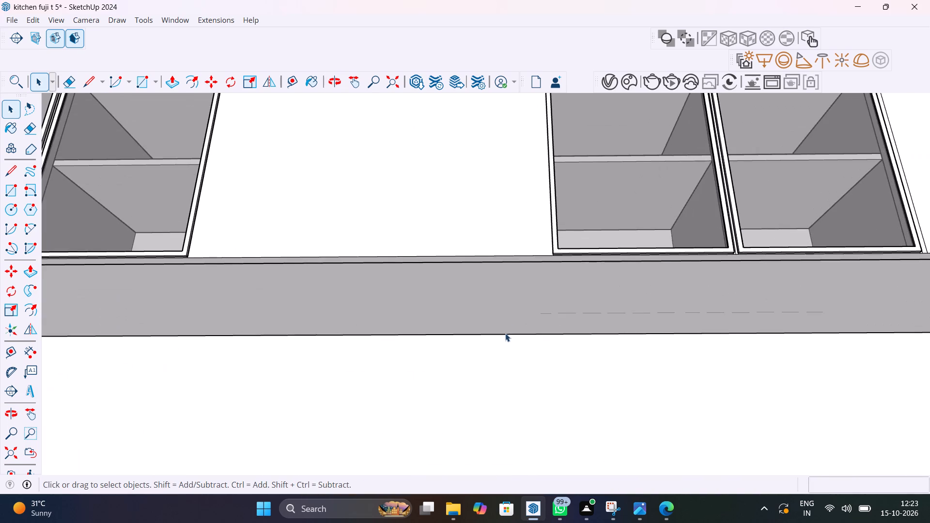
middle_drag(510, 322, 556, 272)
scroll(570, 307, down, 15)
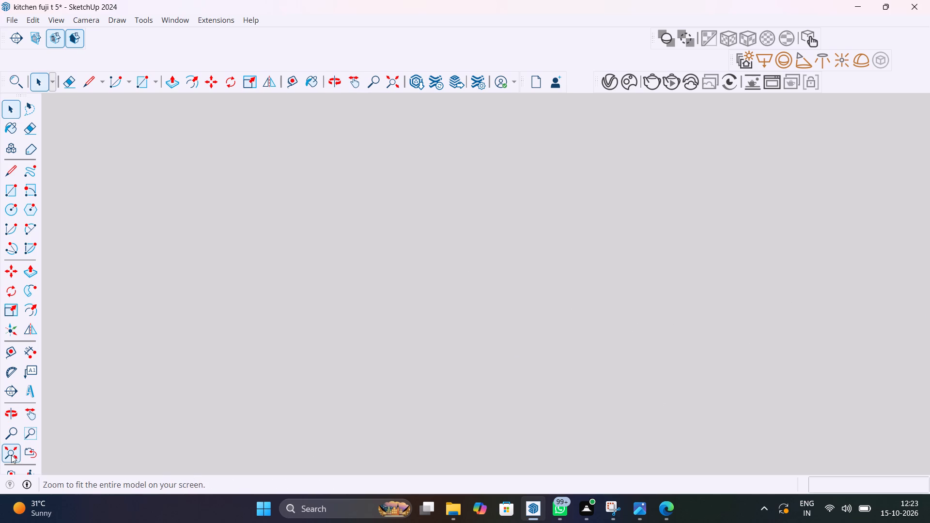
click(11, 455)
middle_drag(472, 365, 472, 500)
scroll(545, 243, up, 6)
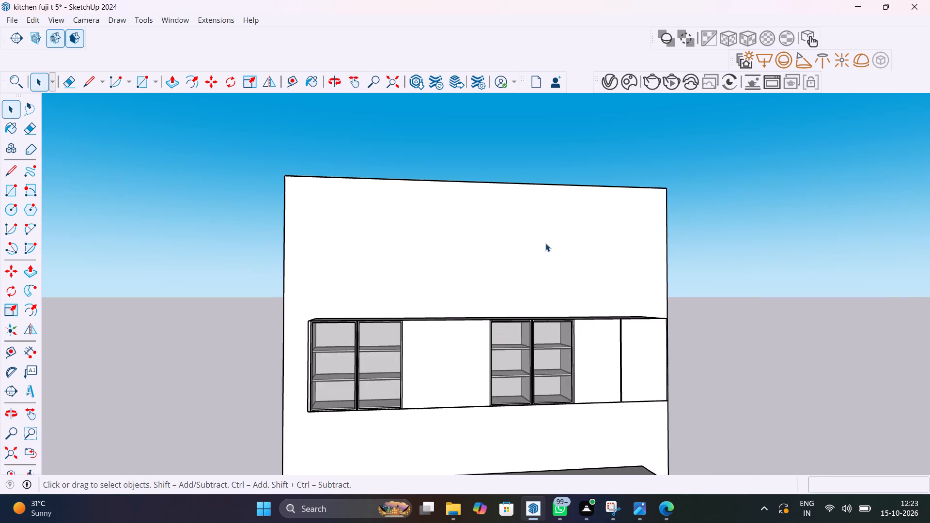
middle_drag(546, 245, 581, 296)
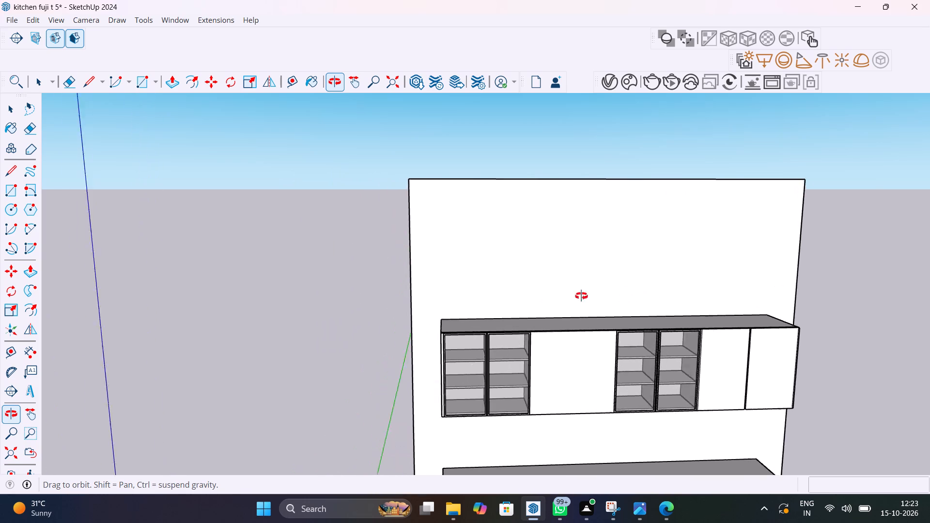
middle_drag(581, 296, 619, 216)
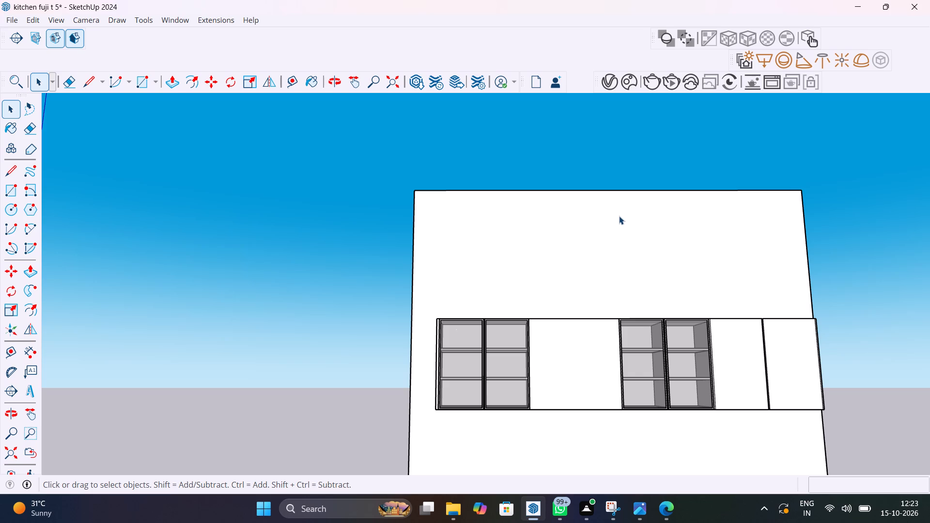
middle_drag(631, 262, 643, 418)
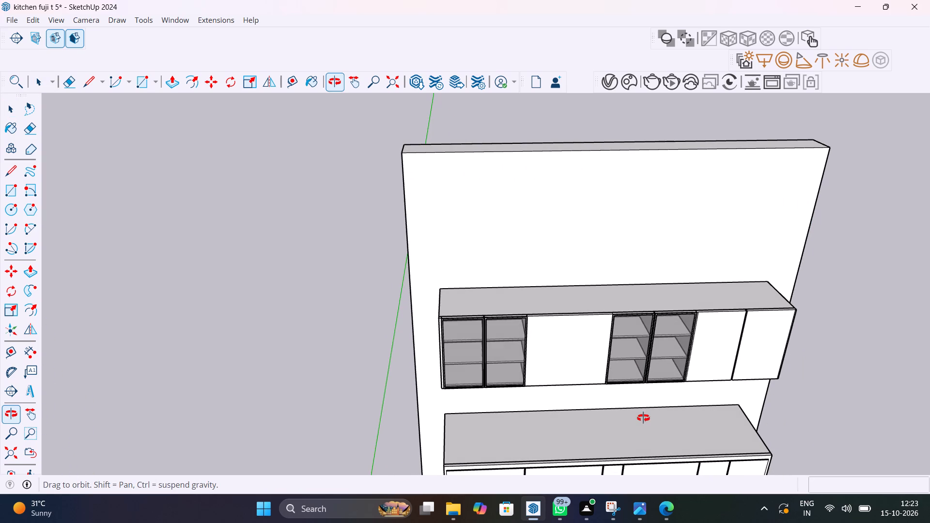
middle_drag(643, 418, 595, 356)
scroll(604, 287, up, 1)
shift+middle_drag(605, 287, 611, 292)
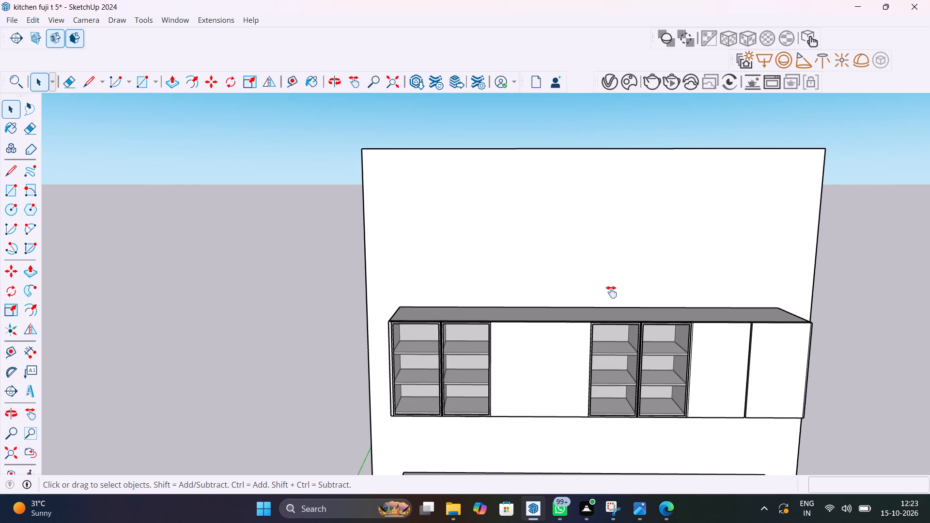
shift+middle_drag(611, 292, 696, 377)
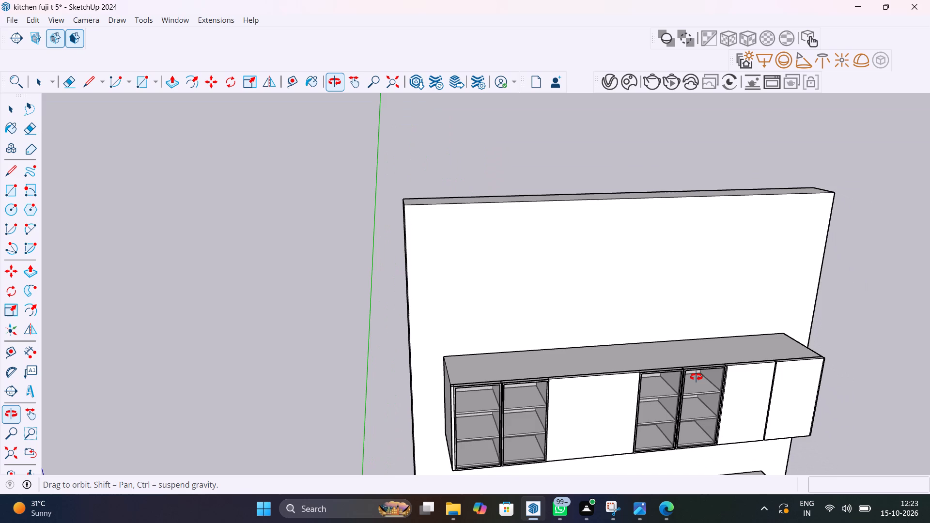
shift+middle_drag(696, 377, 626, 237)
scroll(637, 310, down, 5)
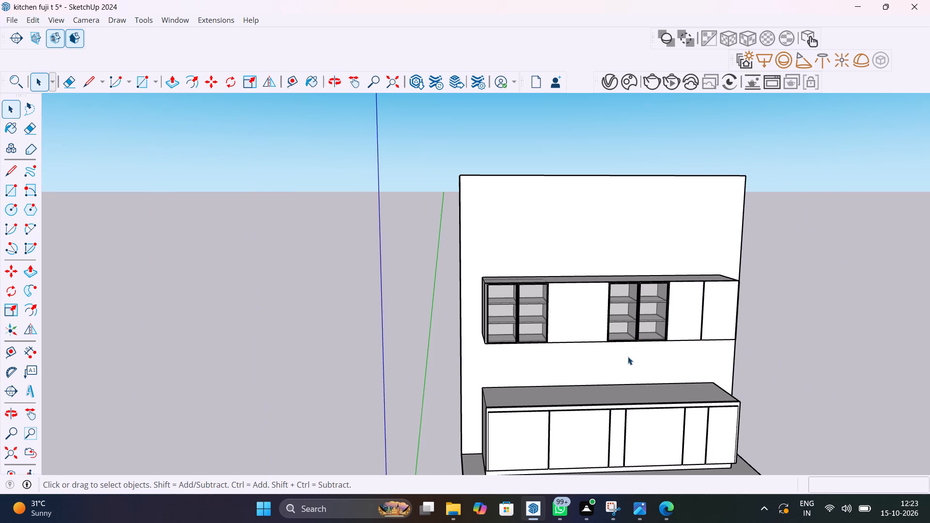
middle_drag(573, 409, 594, 463)
scroll(562, 387, up, 6)
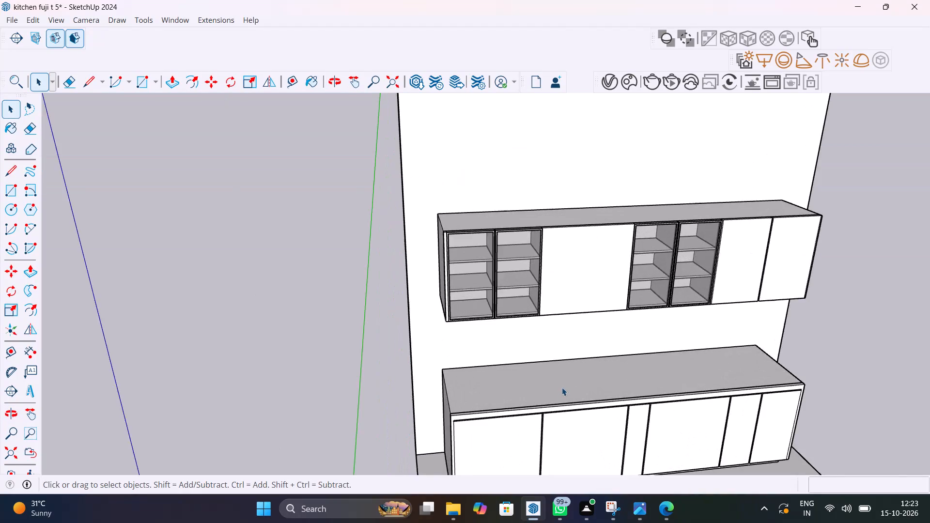
scroll(562, 387, up, 3)
scroll(563, 388, down, 5)
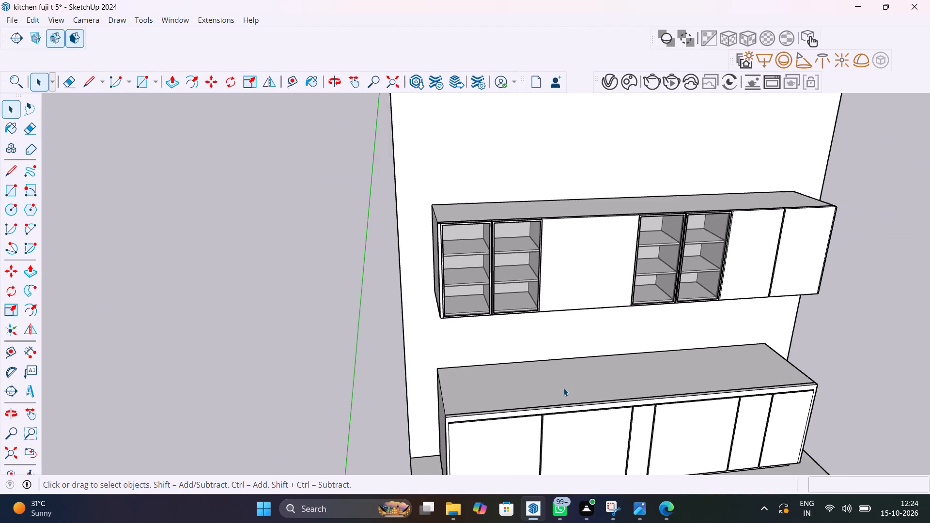
scroll(563, 388, down, 5)
middle_drag(560, 403, 477, 295)
scroll(567, 343, down, 4)
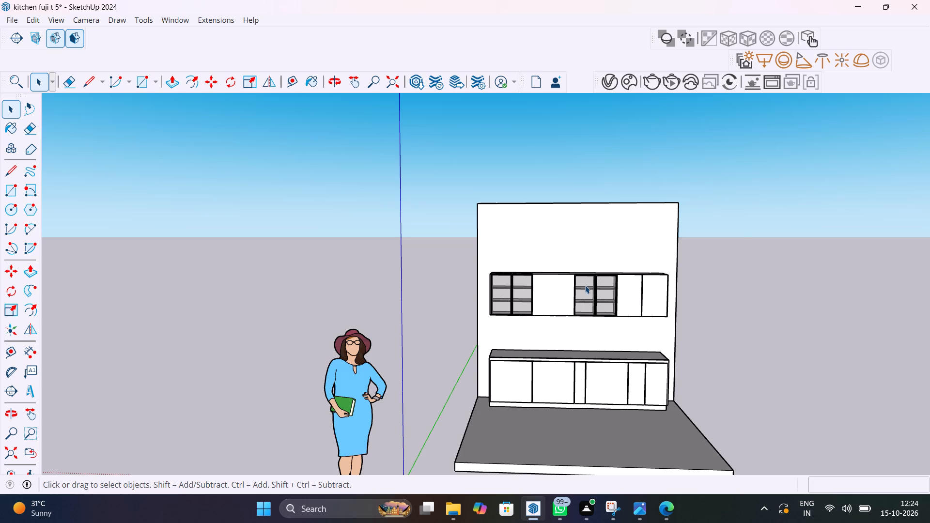
scroll(554, 256, up, 7)
middle_drag(575, 276, 604, 358)
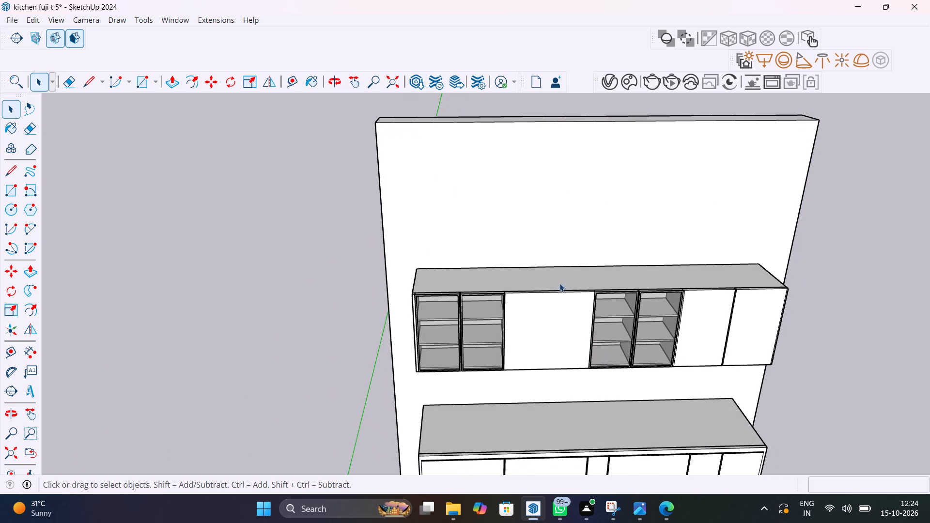
shift+middle_drag(568, 271, 592, 351)
scroll(590, 351, up, 5)
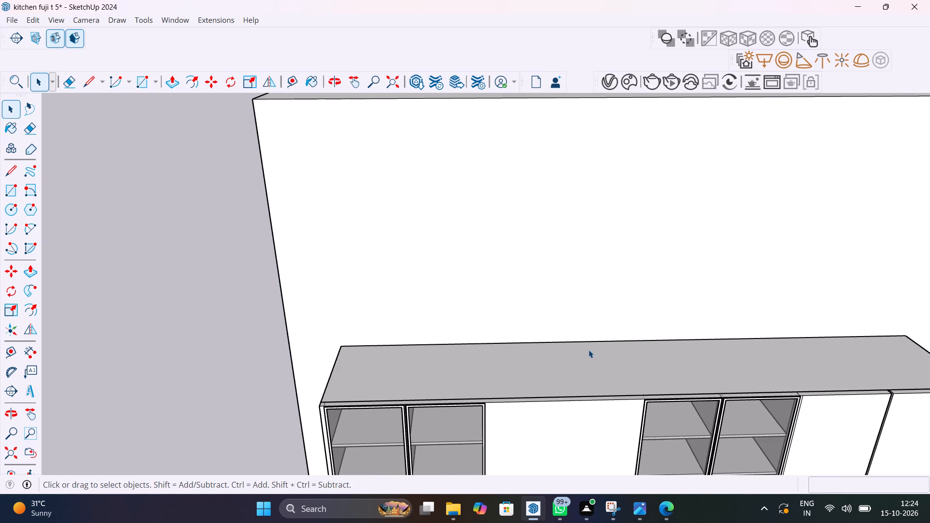
Place a horizontal guide on the wall 3' above the wall cabinet's top back edge.
key(t)
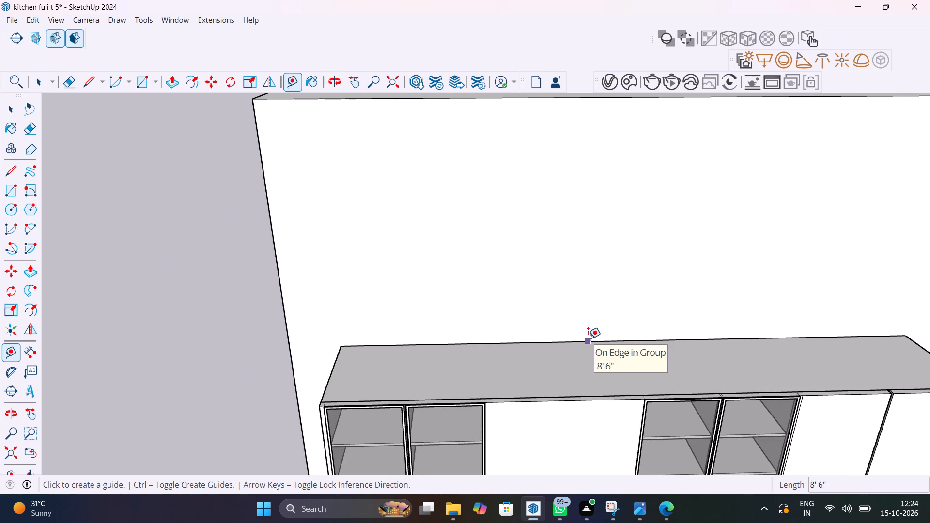
click(588, 338)
scroll(594, 270, down, 6)
key(3)
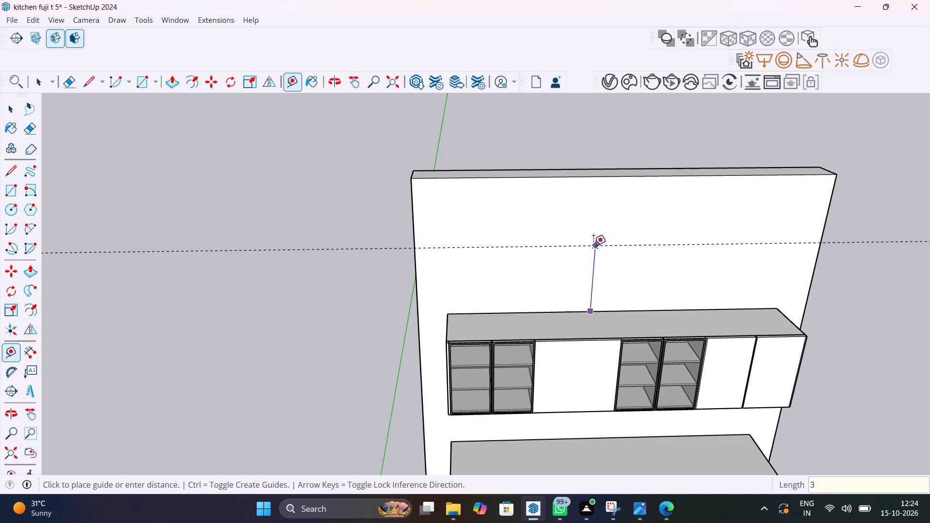
key(apostrophe)
key(Return)
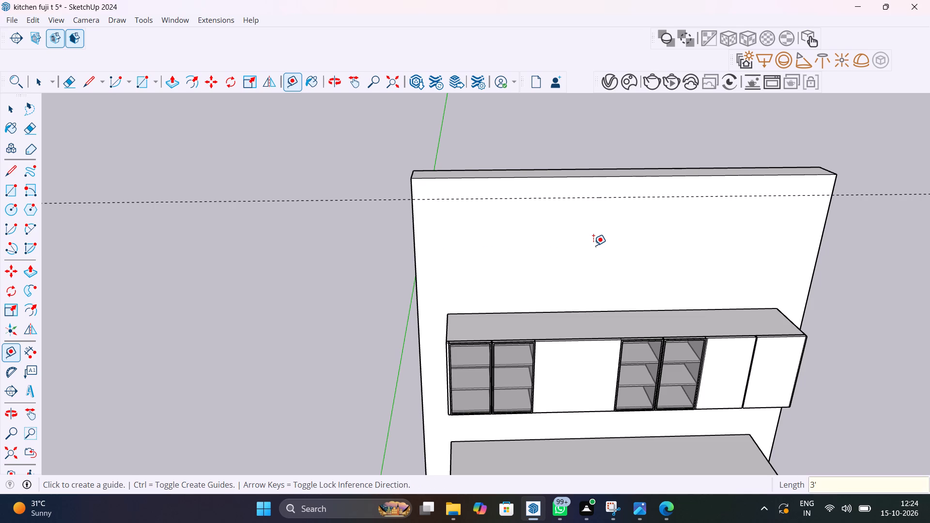
Place a vertical guide 9' 3" from the wall's right edge, through the wall cabinet's top left back corner.
click(821, 250)
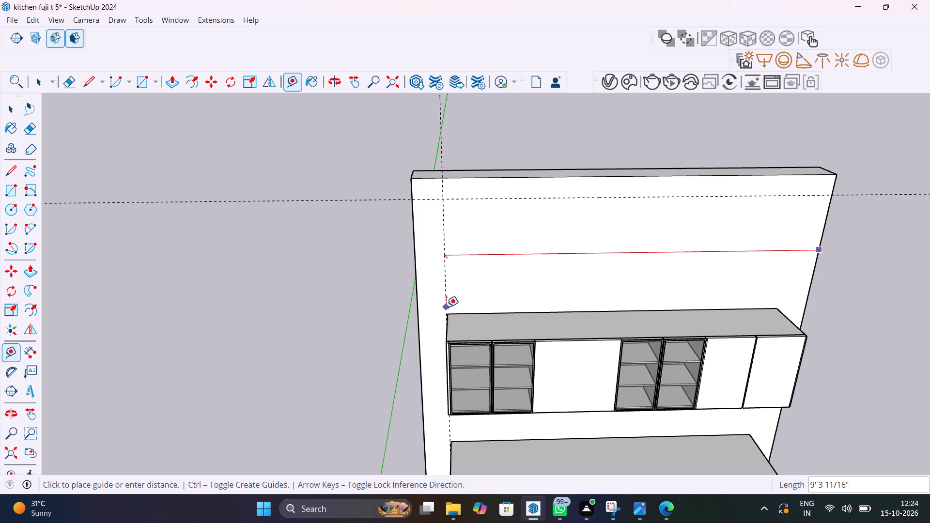
scroll(448, 310, up, 10)
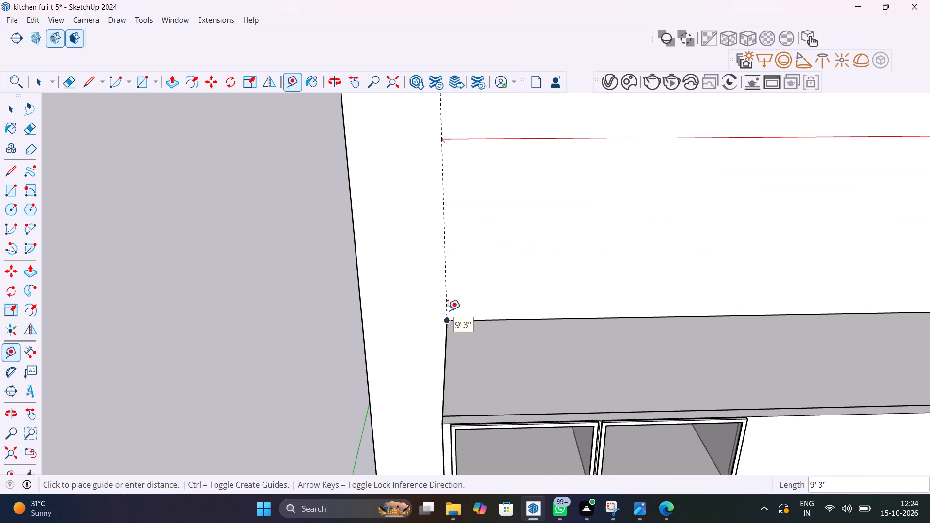
click(447, 314)
Place a vertical guide 8' 6" from the left vertical guide, through the wall cabinet's top right back corner.
click(448, 299)
scroll(575, 285, down, 9)
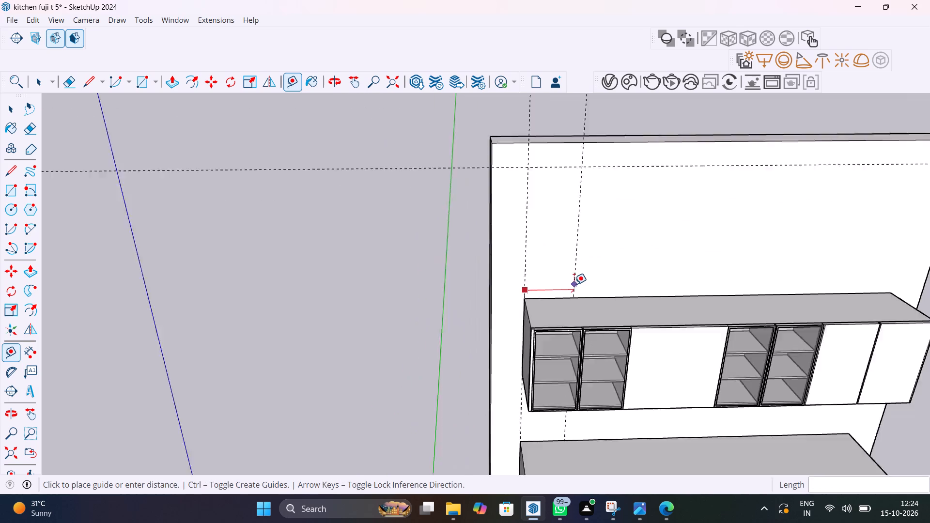
scroll(574, 284, down, 8)
scroll(739, 280, up, 4)
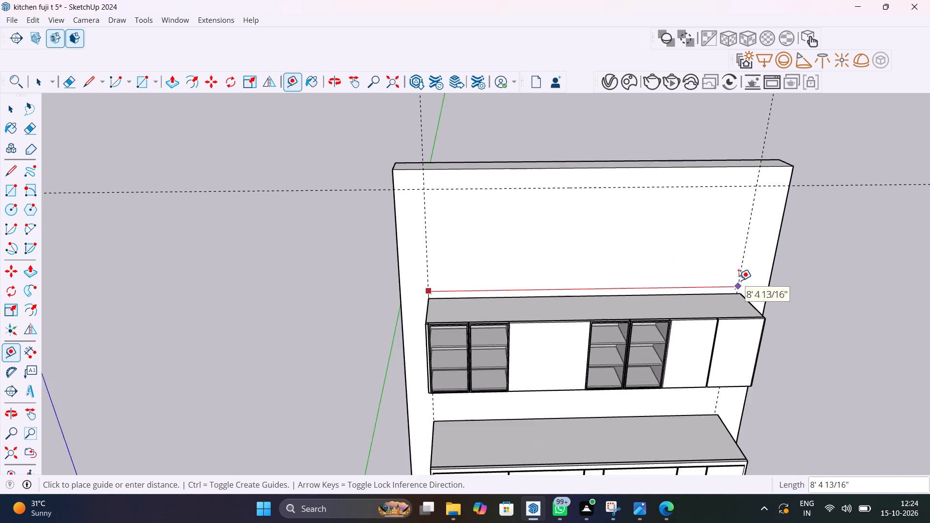
scroll(739, 280, up, 11)
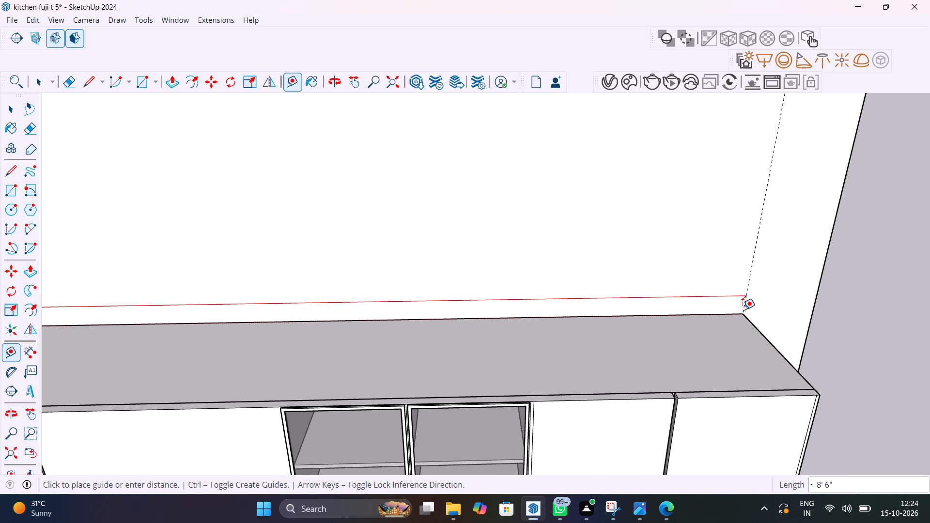
scroll(741, 311, up, 4)
middle_drag(741, 311, 672, 276)
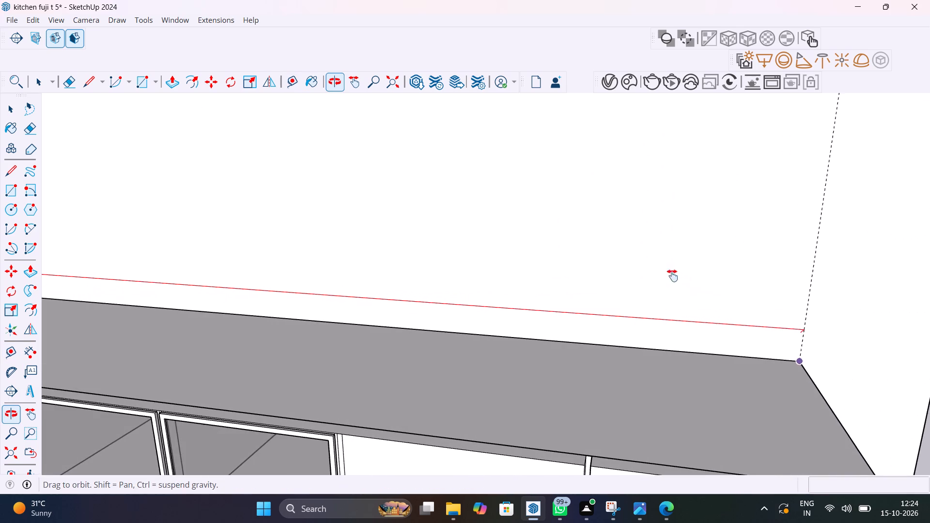
middle_drag(672, 276, 455, 244)
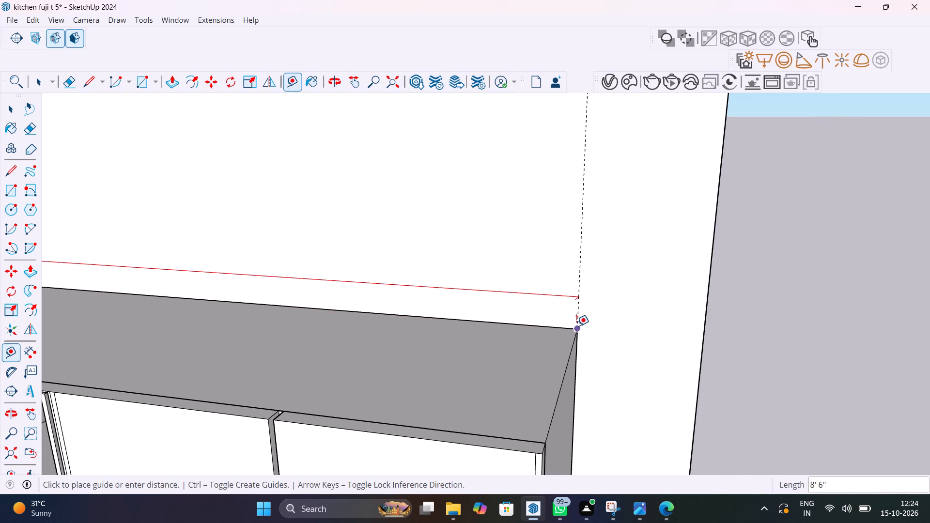
click(576, 326)
Draw an 8' 6" by 3' rectangle on the wall between the guides and the wall cabinet's top back edge.
scroll(594, 325, down, 20)
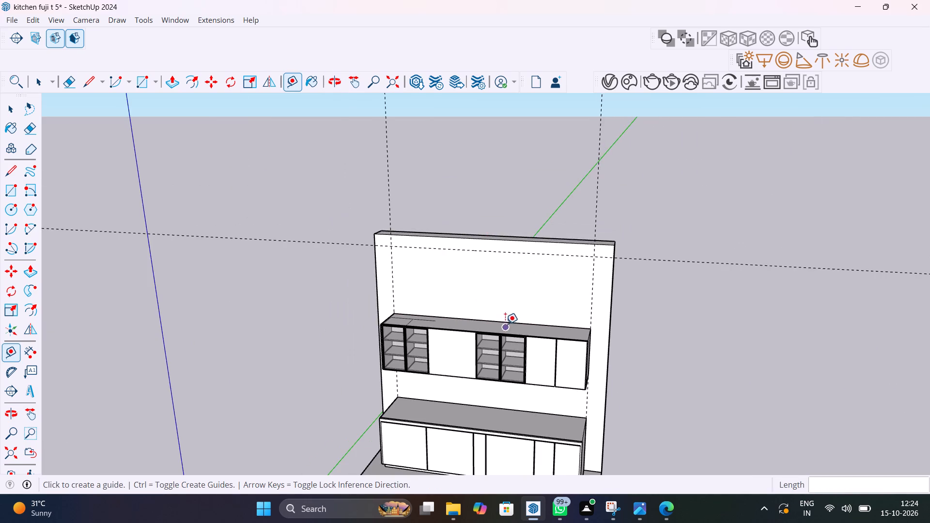
middle_drag(537, 327, 616, 330)
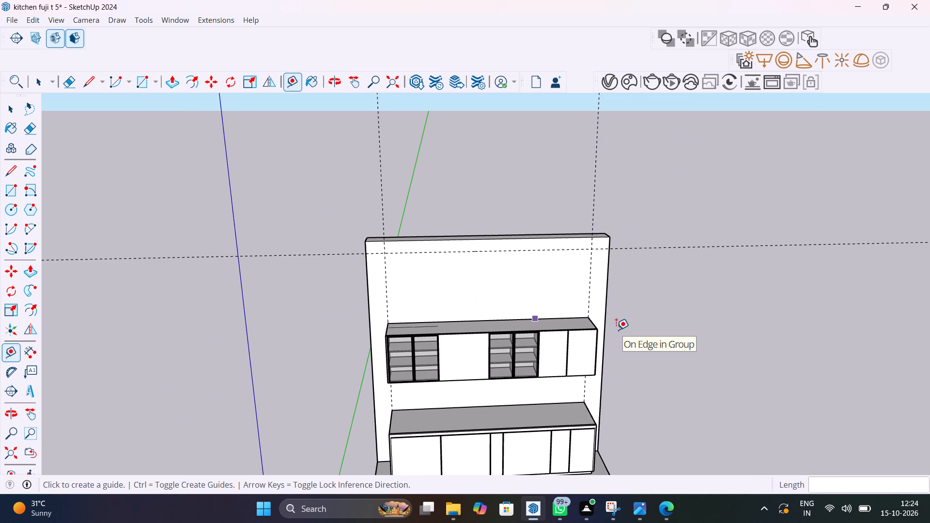
key(r)
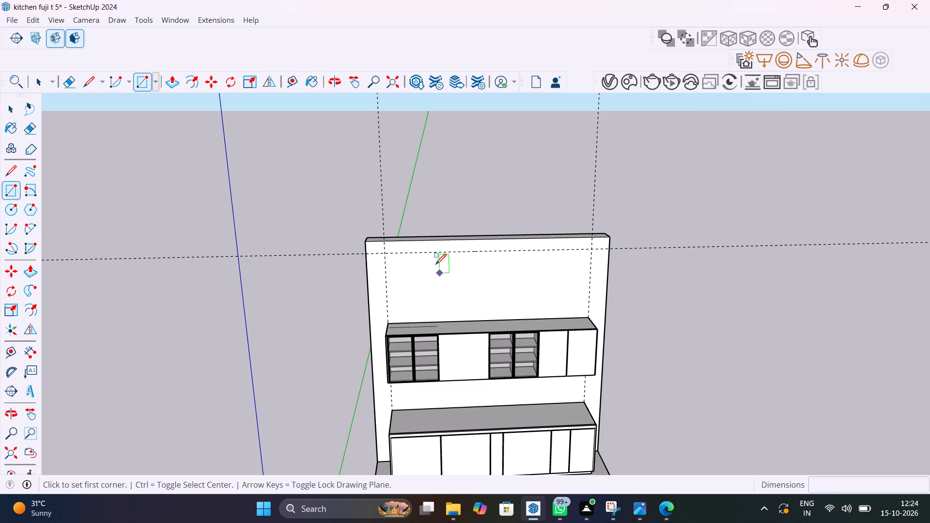
click(388, 251)
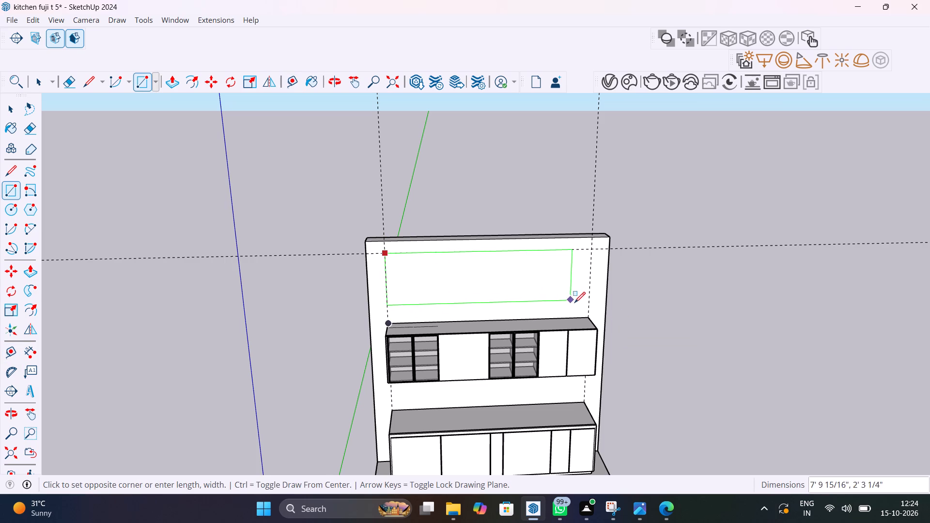
scroll(589, 317, up, 8)
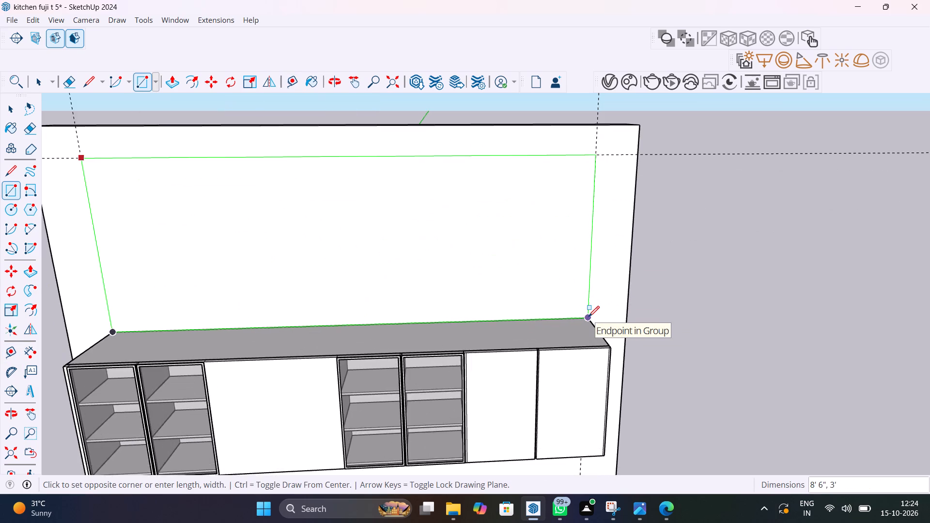
scroll(590, 317, up, 1)
middle_drag(544, 325, 460, 359)
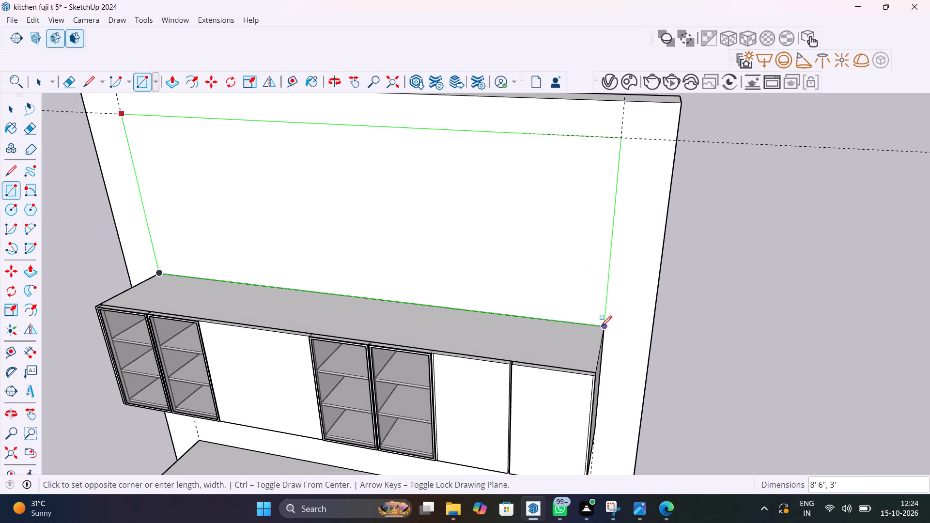
click(601, 326)
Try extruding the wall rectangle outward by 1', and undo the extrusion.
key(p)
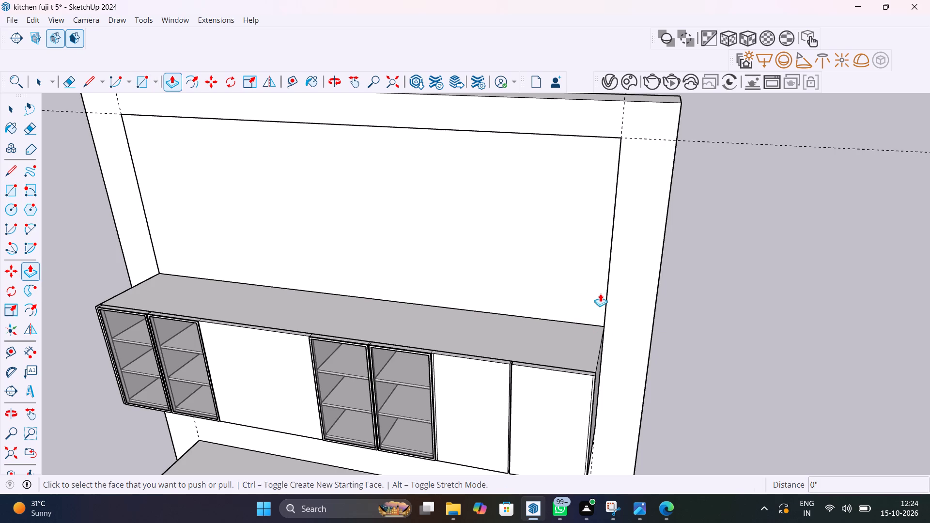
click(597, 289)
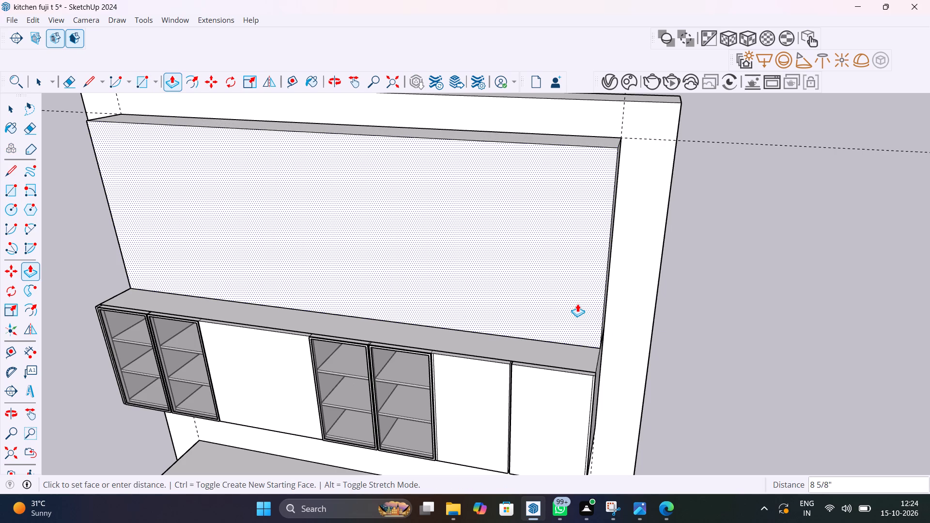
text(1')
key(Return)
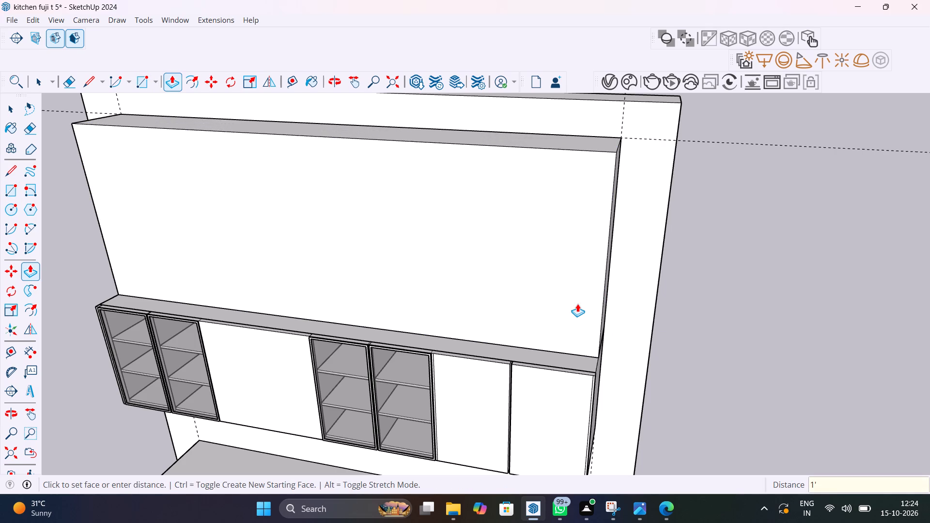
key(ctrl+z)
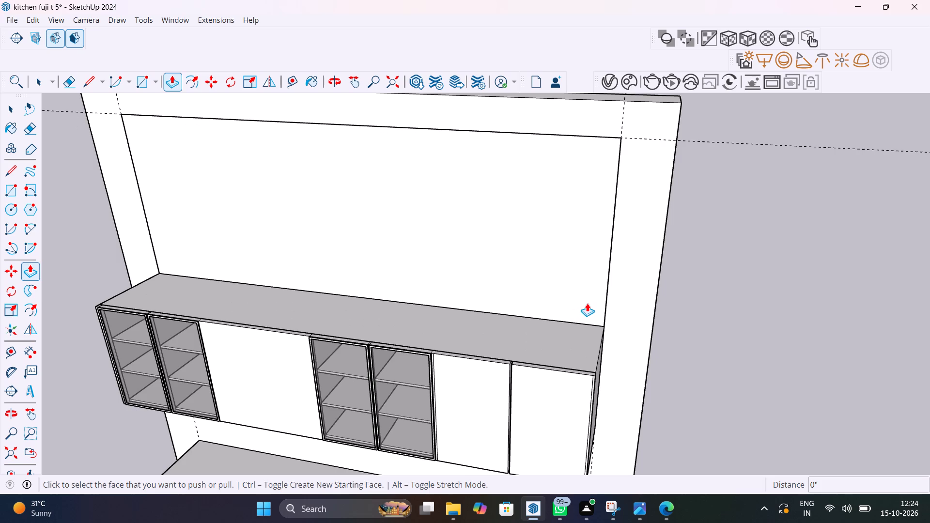
Extrude the wall rectangle 1' 5" outward, to the front edge of the wall cabinet's carcass side below.
click(592, 301)
middle_drag(614, 378, 444, 319)
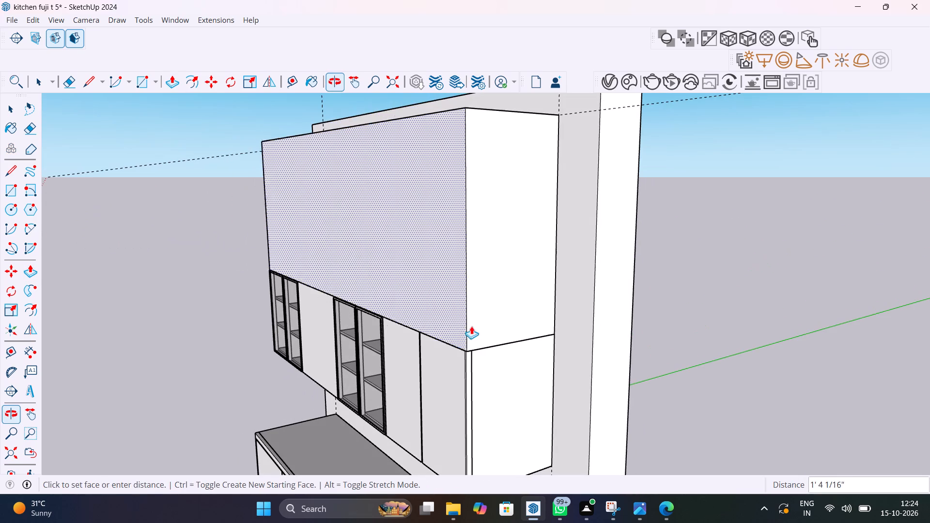
scroll(484, 361, up, 12)
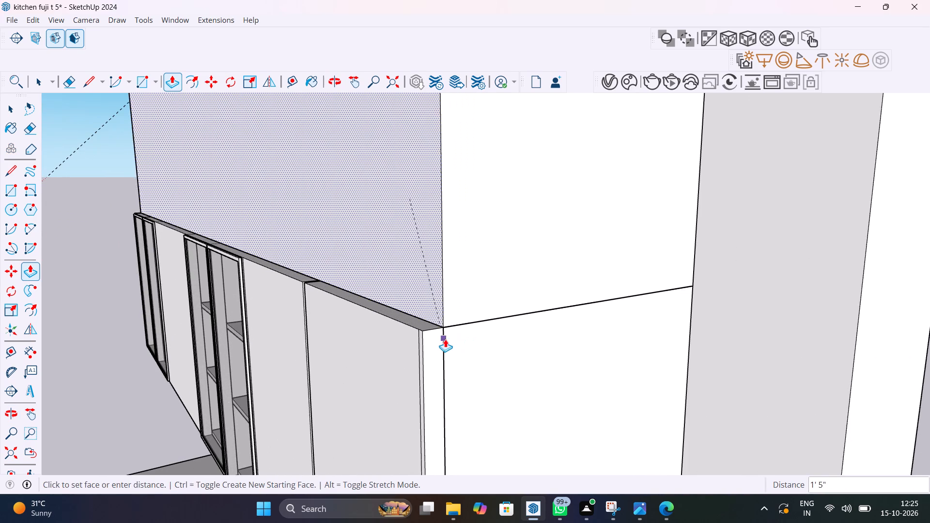
click(446, 349)
Group the whole extruded upper cabinet box and deselect it.
scroll(477, 369, down, 10)
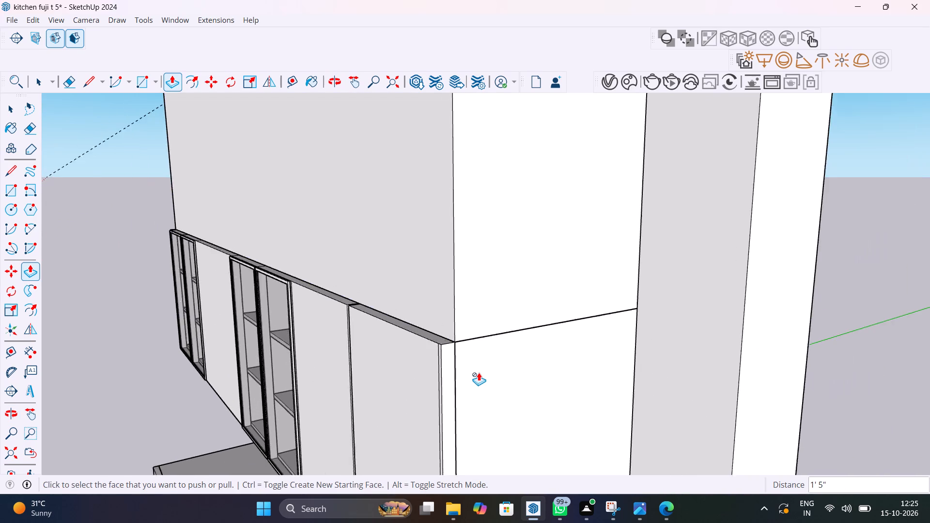
scroll(479, 372, down, 9)
key(space)
middle_drag(500, 393, 688, 428)
triple_click(641, 326)
right_click(641, 326)
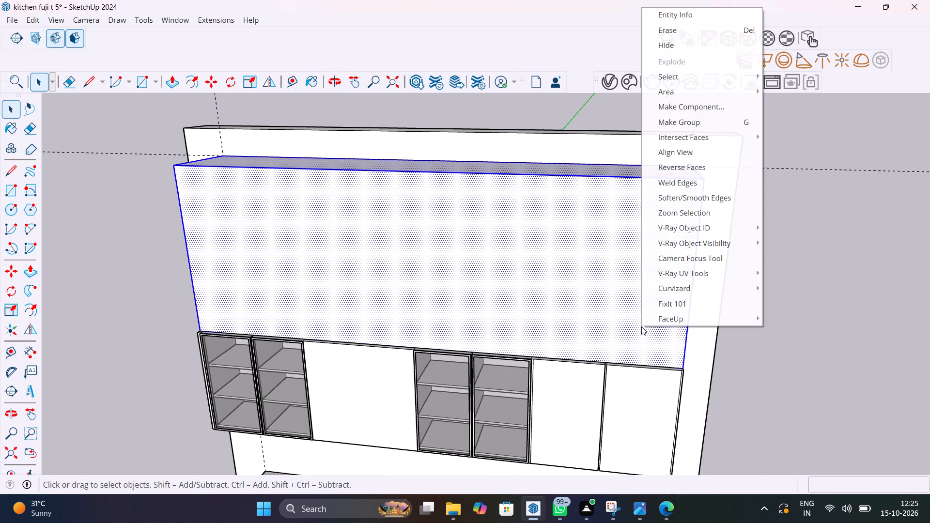
click(685, 124)
click(779, 251)
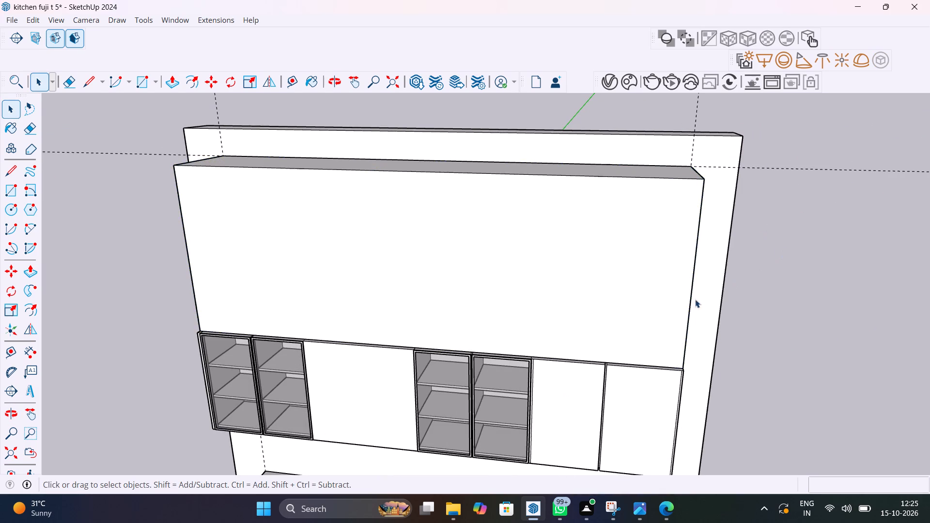
Draw an 8' 6" by 3' rectangle covering the upper box's front face from corner to corner.
middle_drag(679, 300, 929, 275)
scroll(781, 284, down, 9)
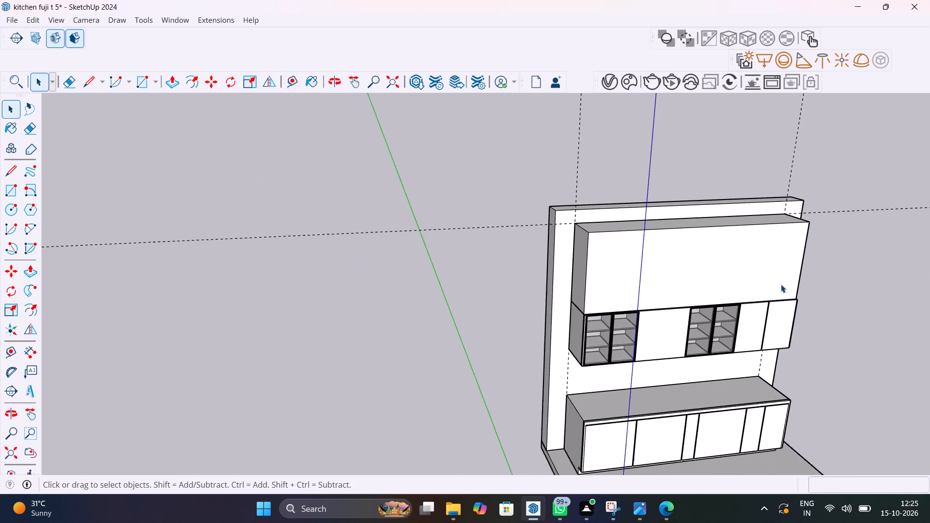
scroll(781, 284, down, 2)
middle_drag(784, 294, 674, 311)
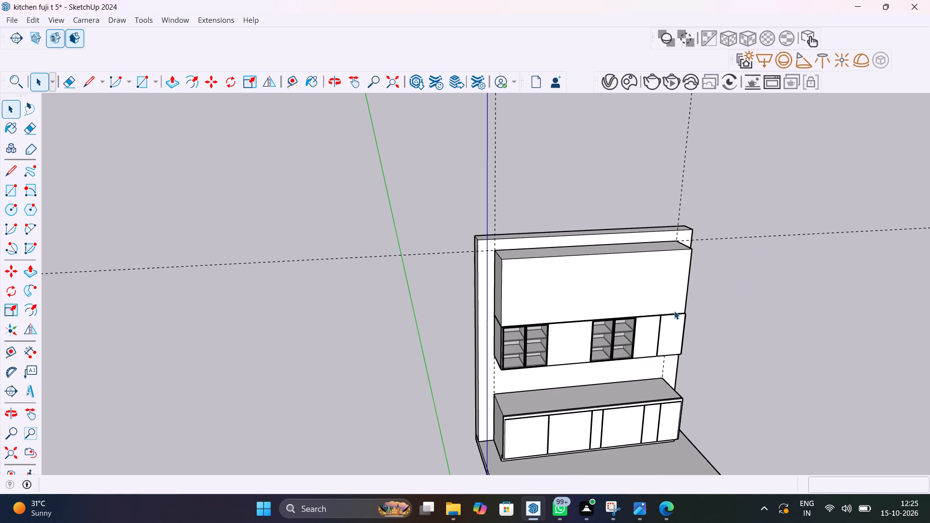
scroll(527, 292, up, 7)
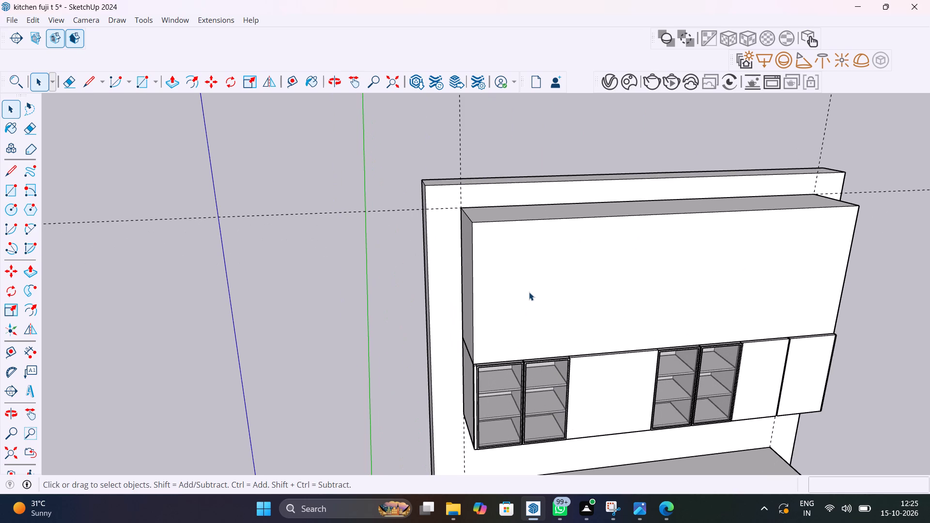
key(r)
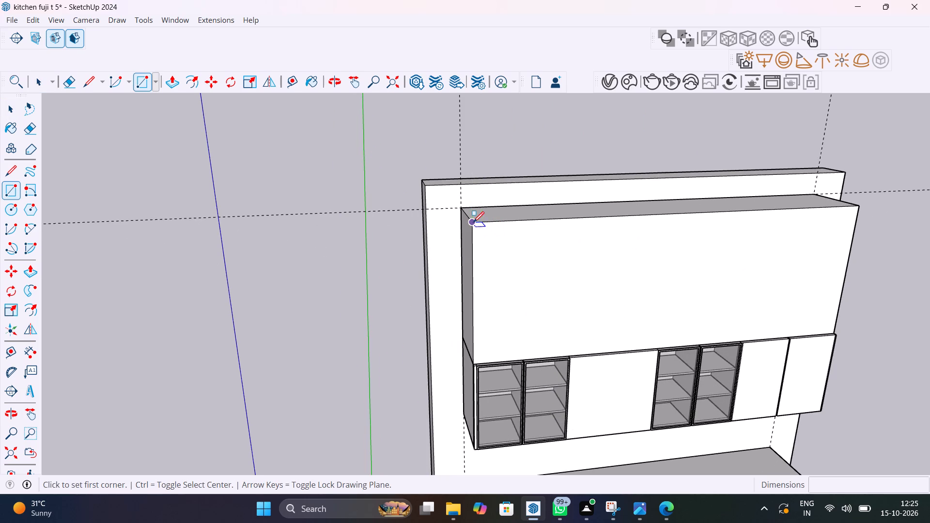
click(473, 222)
scroll(529, 255, down, 9)
scroll(658, 292, up, 3)
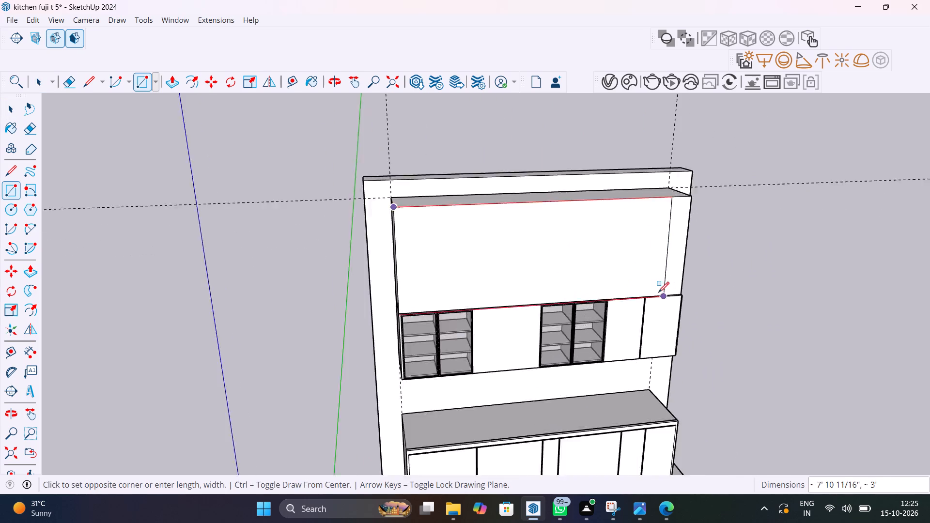
scroll(658, 292, up, 18)
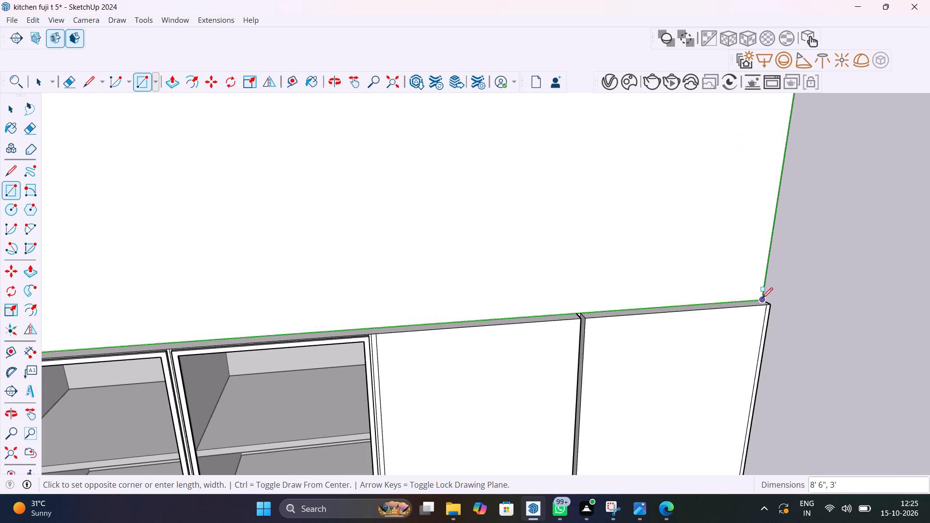
click(762, 298)
Extrude the rectangle on the upper box's front outward by 1" as a front panel.
scroll(639, 290, down, 20)
scroll(639, 290, down, 1)
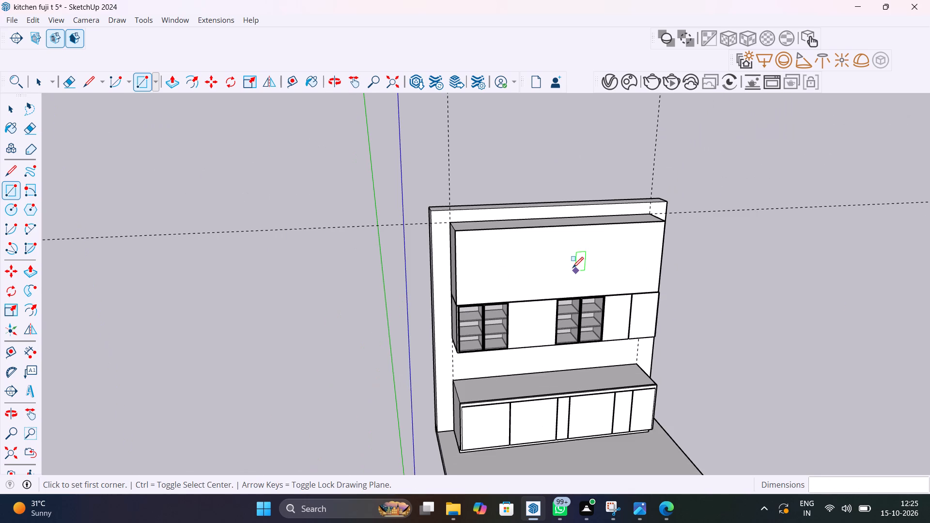
key(p)
click(568, 259)
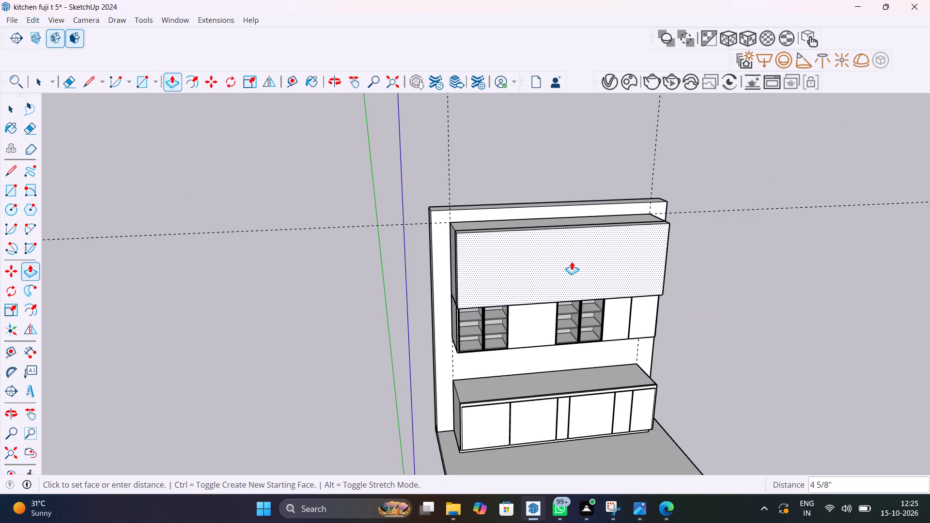
text(1")
key(Return)
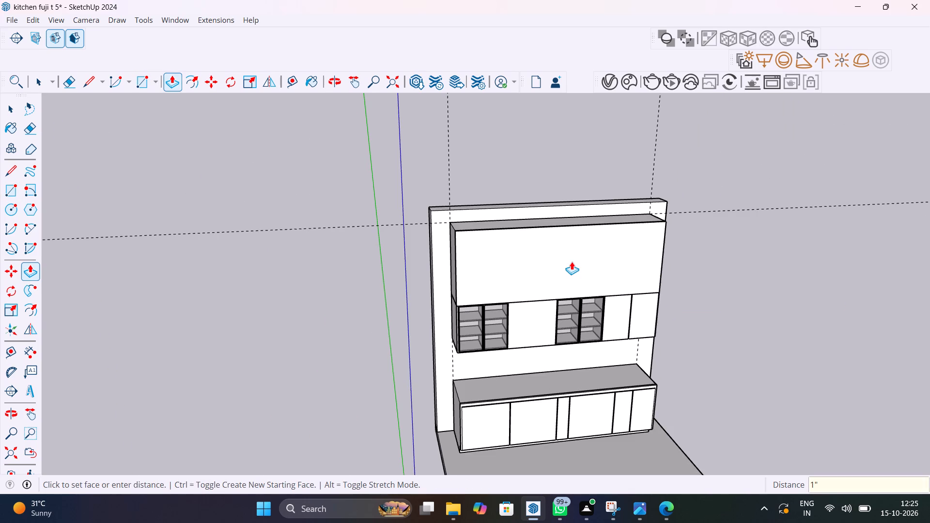
Group the upper box's 1" thick front panel and deselect it.
key(space)
scroll(311, 237, up, 5)
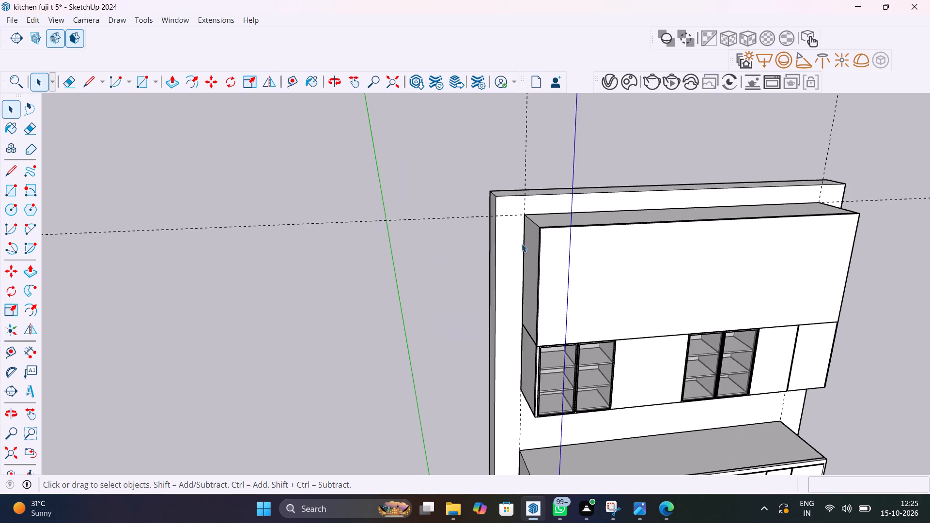
scroll(547, 242, up, 4)
middle_drag(626, 273, 686, 321)
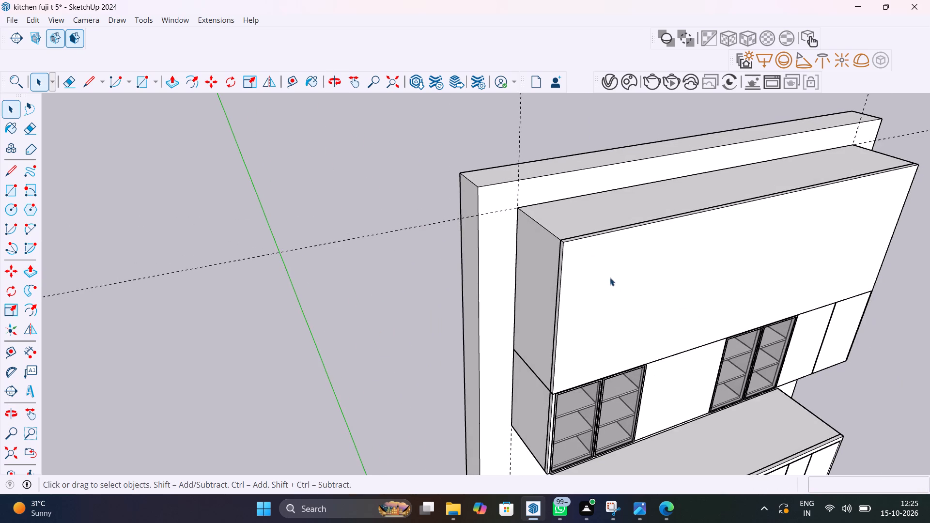
scroll(598, 263, up, 2)
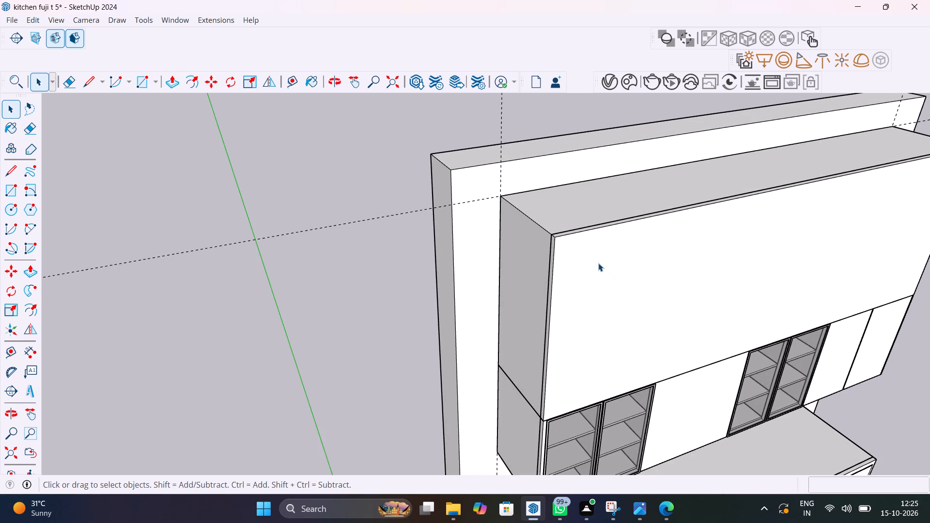
scroll(577, 256, up, 4)
triple_click(577, 256)
right_click(577, 256)
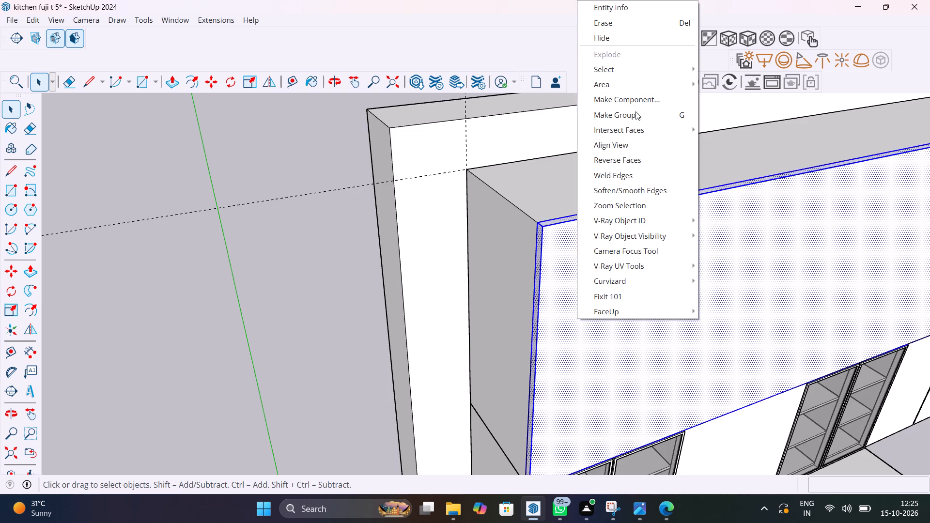
click(636, 114)
scroll(619, 245, down, 7)
click(439, 279)
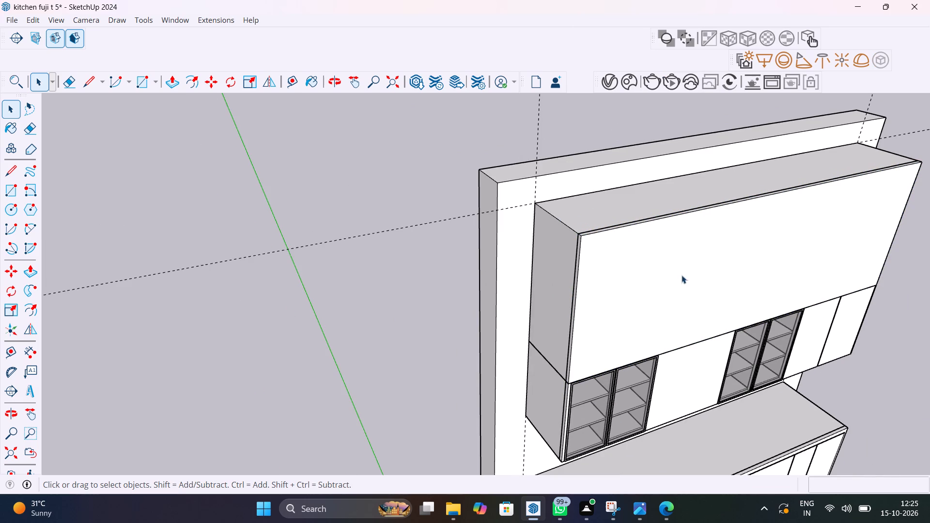
Open the upper box's front panel group and copy its front face's left vertical edge 8 mm inward.
click(660, 275)
double_click(660, 275)
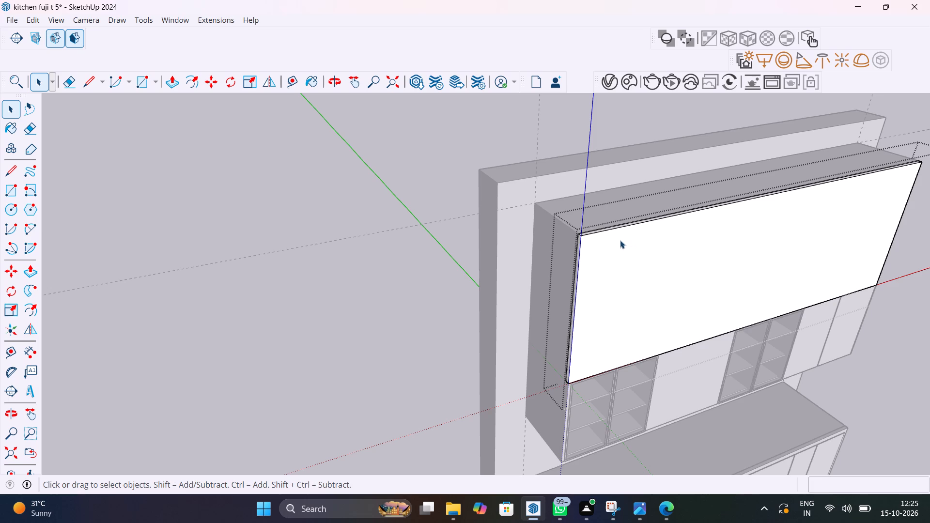
scroll(582, 258, up, 10)
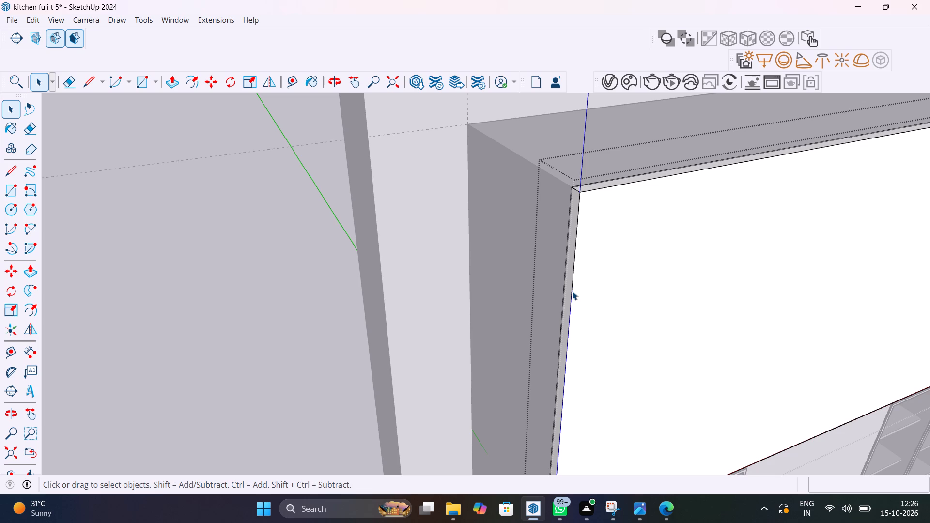
click(573, 292)
key(m)
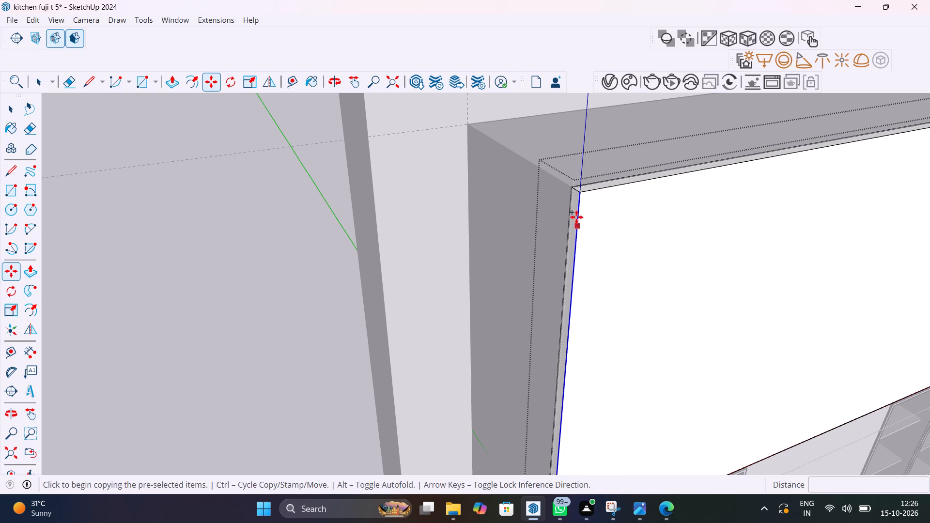
click(577, 193)
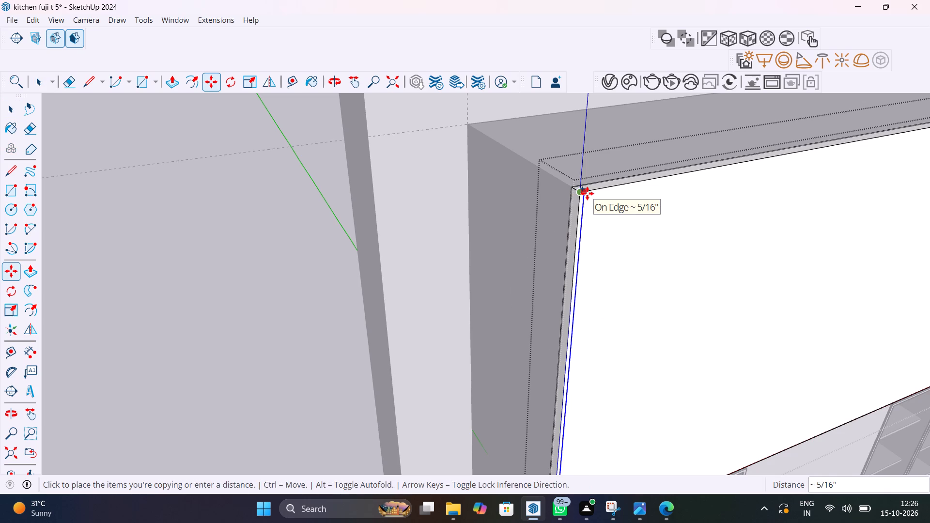
key(4)
text(mm)
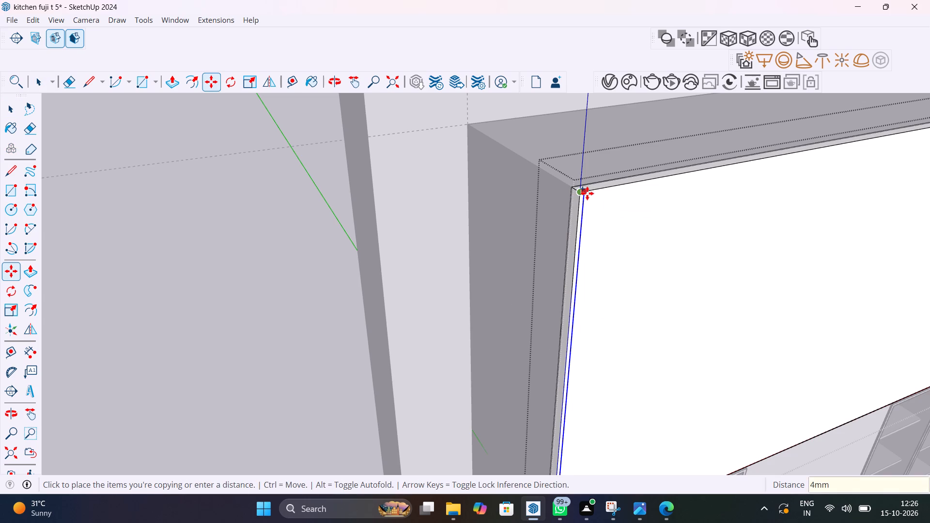
key(Return)
key(8)
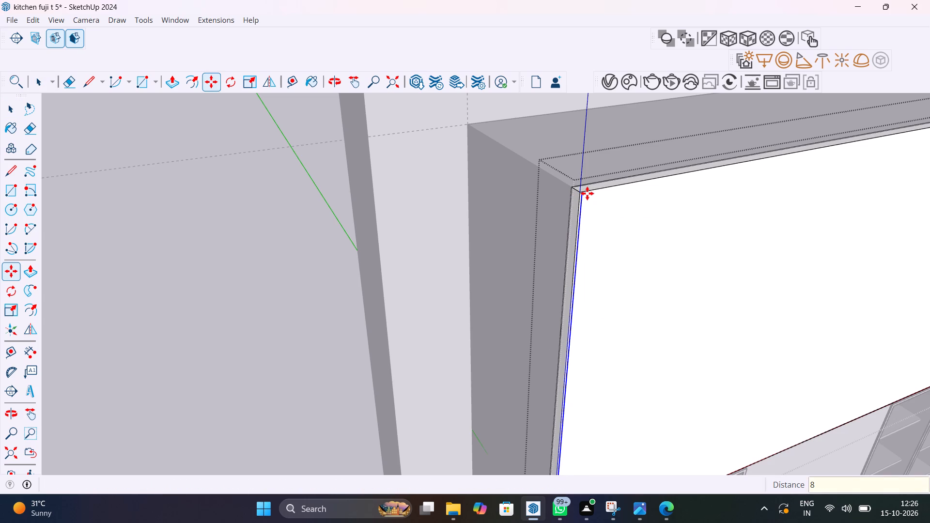
text(mm)
key(Return)
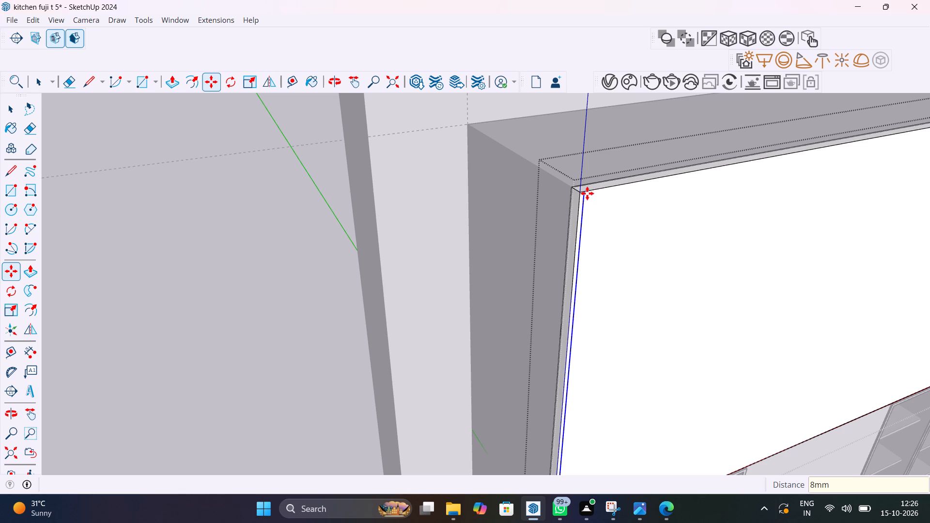
Copy the front face's right vertical edge 8 mm inward on the upper panel.
scroll(587, 193, down, 13)
middle_drag(626, 222, 301, 274)
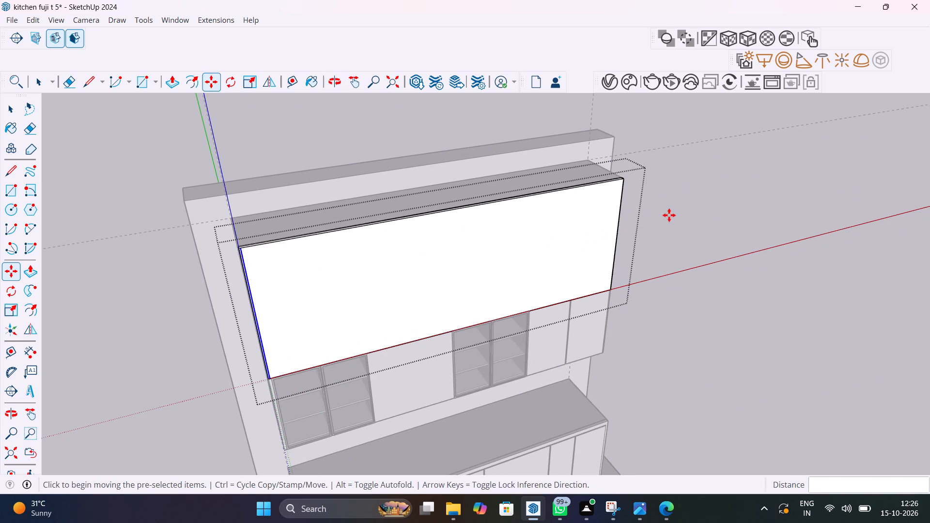
key(space)
scroll(646, 178, up, 14)
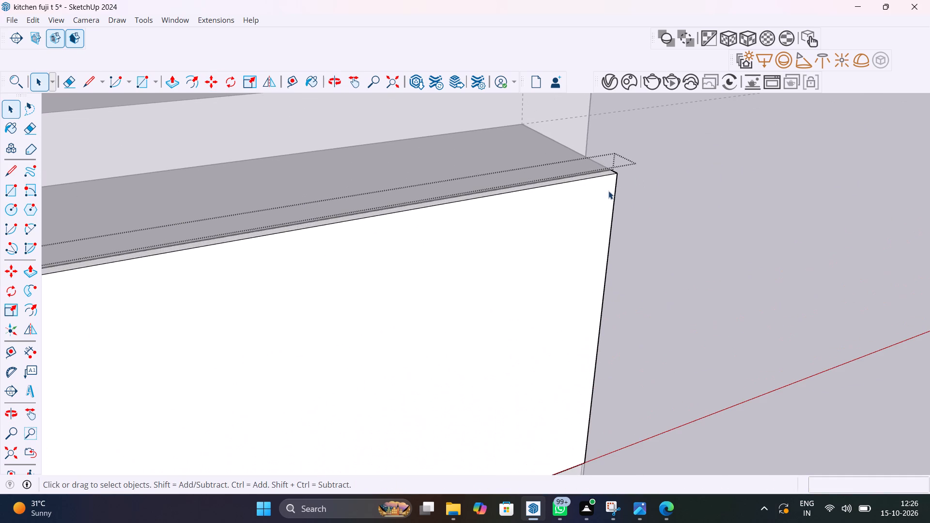
click(615, 195)
key(m)
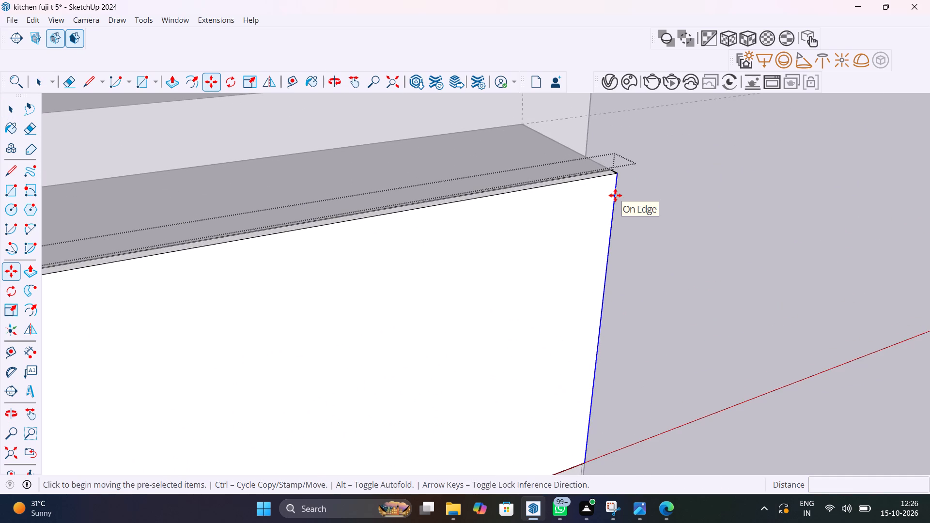
click(615, 176)
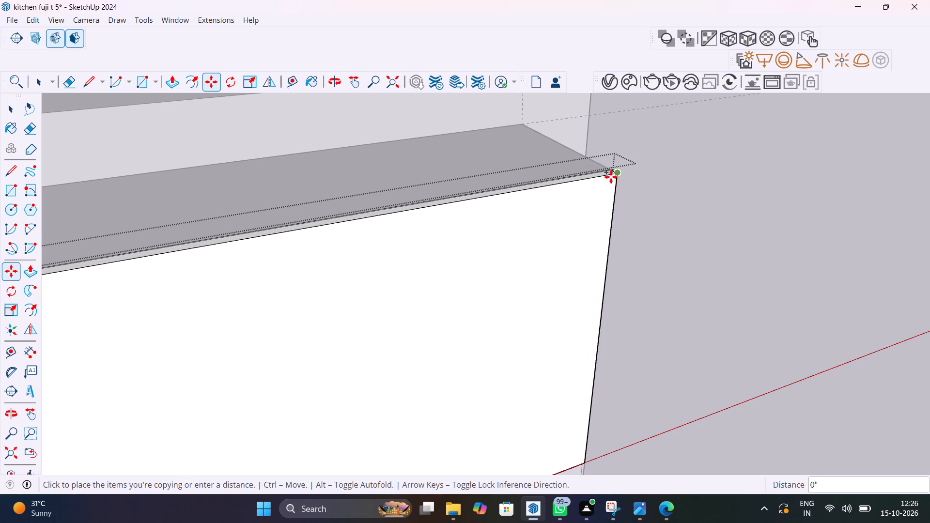
key(8)
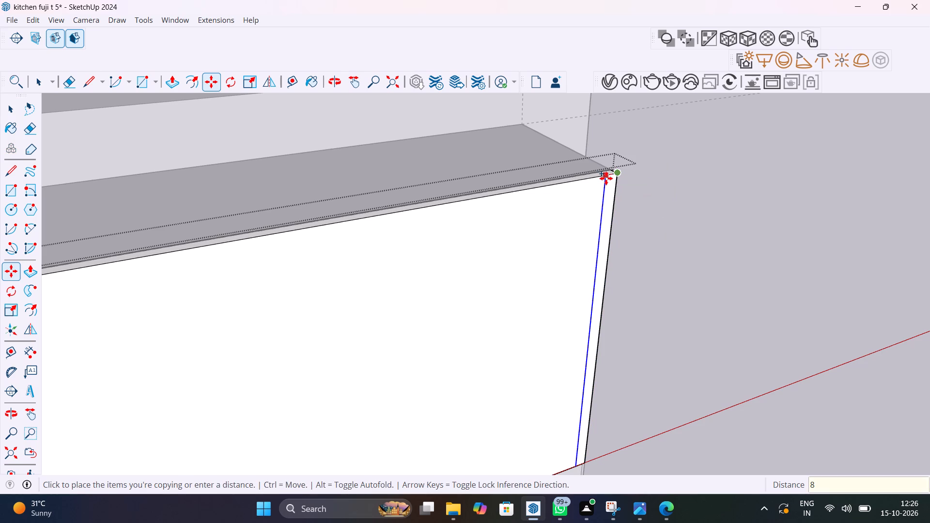
text(mm)
key(Return)
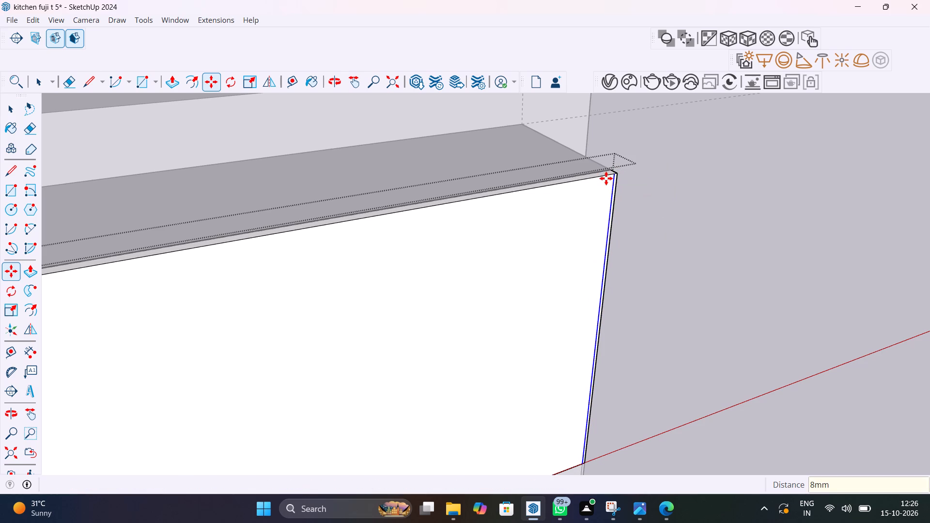
key(space)
Copy the left inset line across to the right inset line and divide the span into 8 equal door widths.
scroll(635, 201, down, 18)
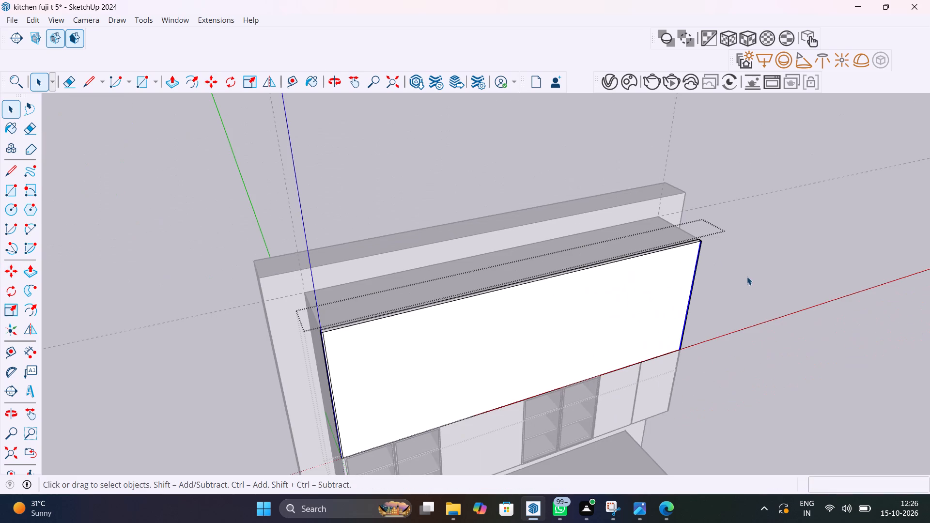
middle_drag(783, 349, 713, 293)
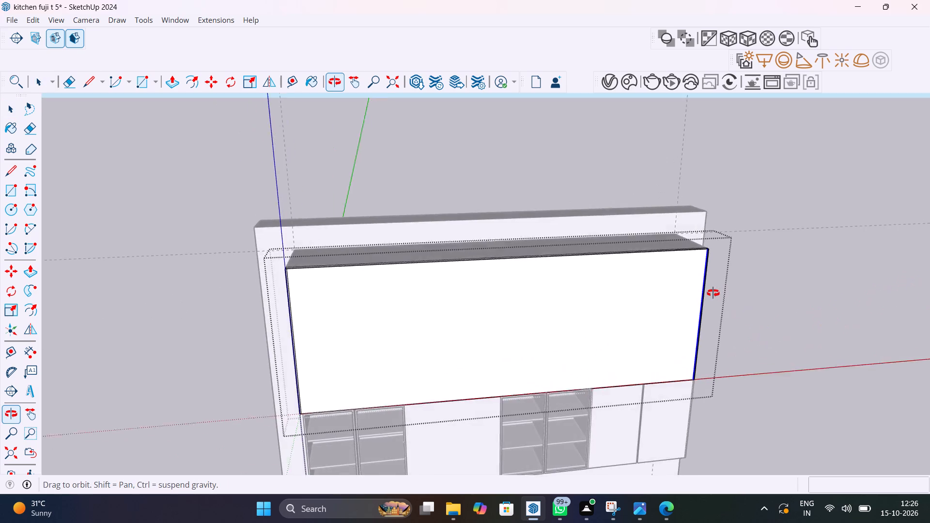
middle_drag(713, 293, 801, 333)
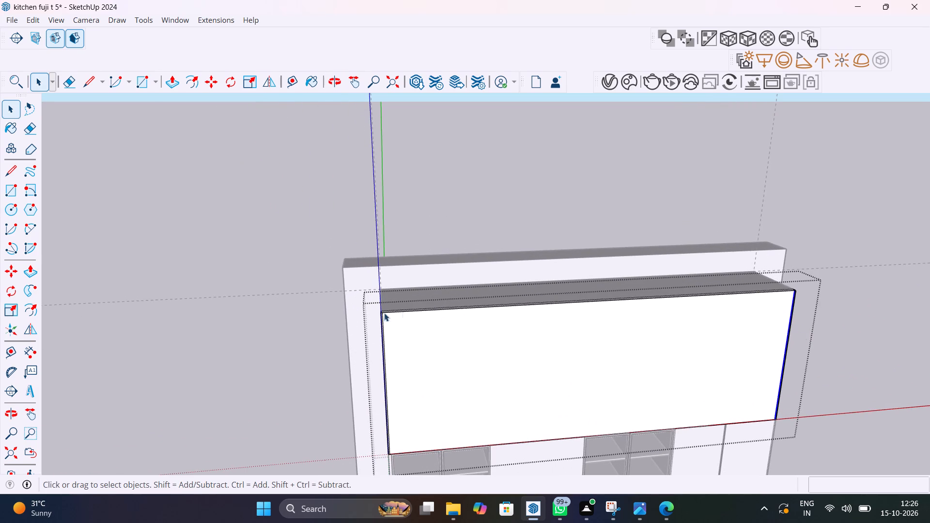
scroll(385, 314, up, 15)
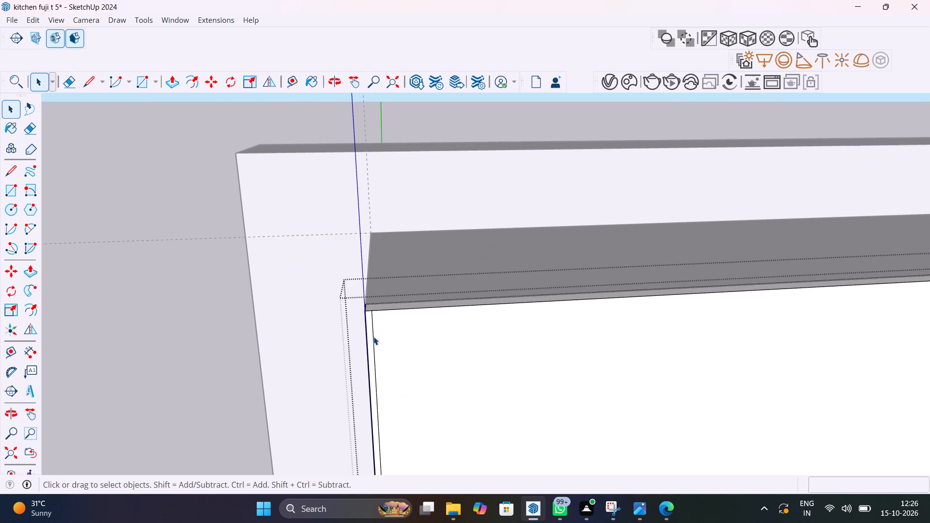
click(373, 337)
key(m)
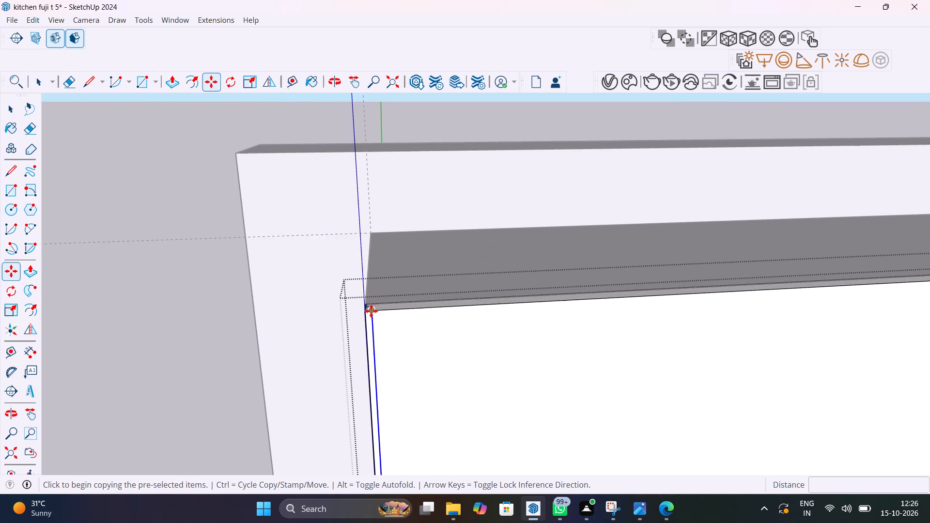
click(371, 310)
scroll(403, 310, down, 20)
scroll(403, 310, down, 5)
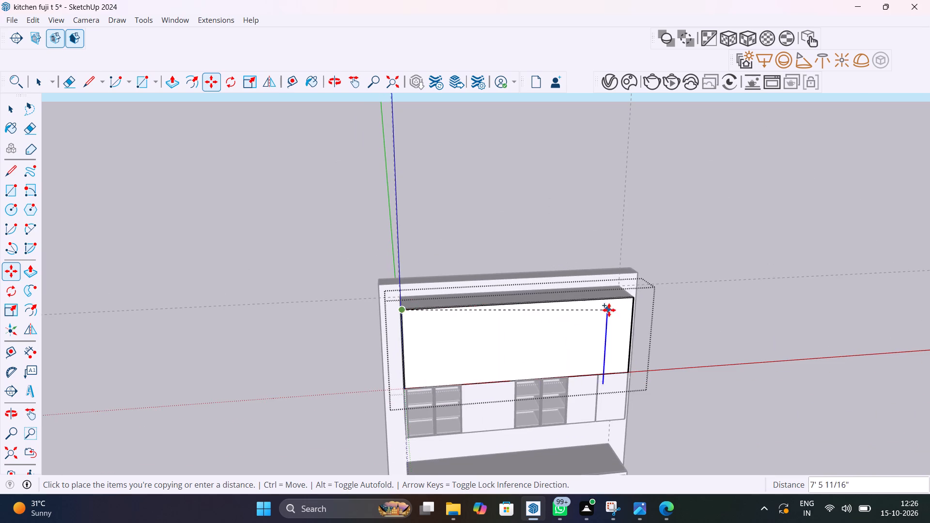
scroll(639, 303, up, 20)
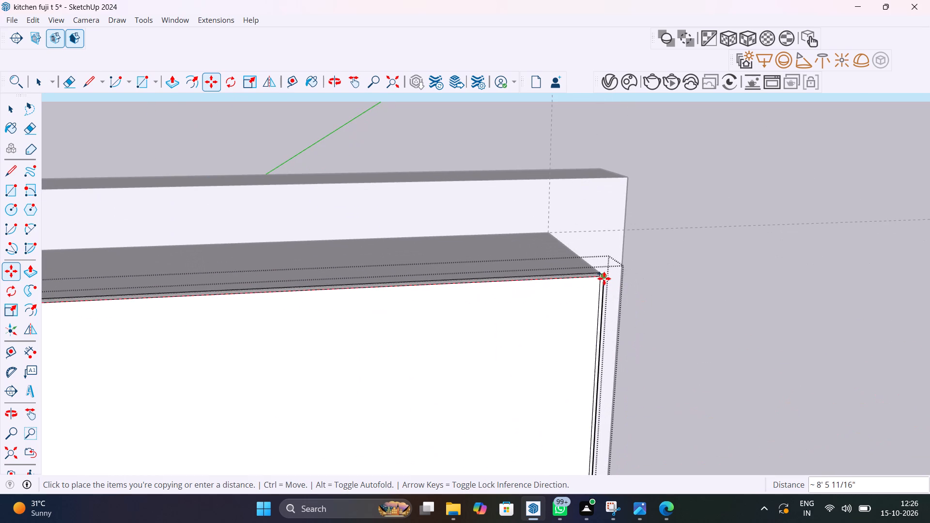
click(601, 279)
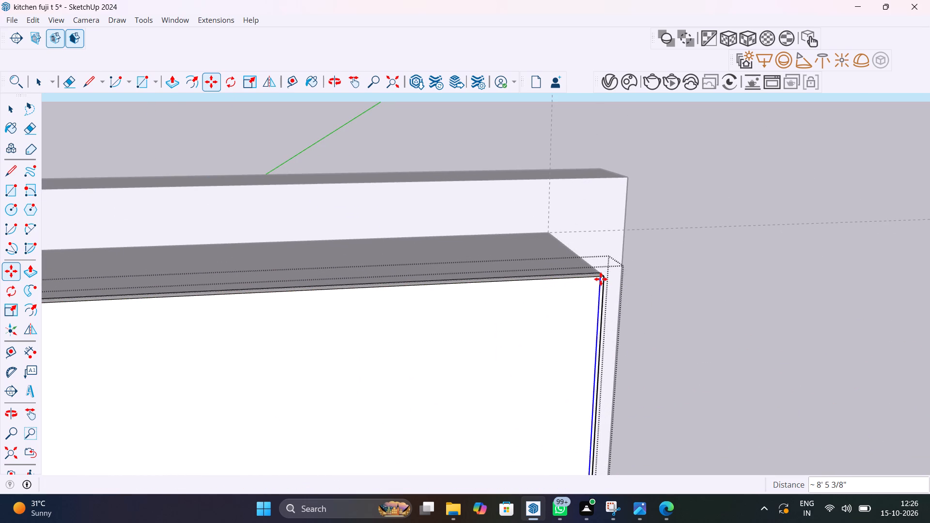
text(8/)
key(Return)
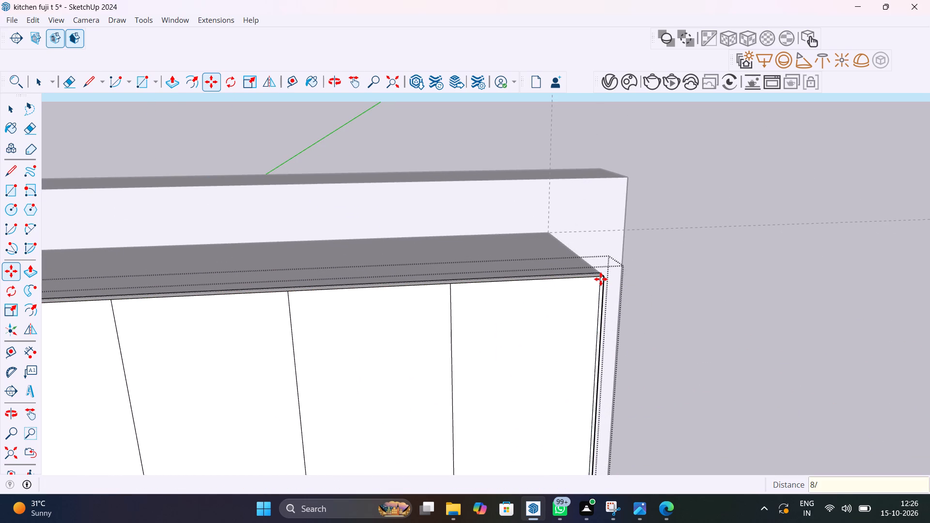
Copy the seven door division lines on the upper panel's front face 8 mm to the right to form narrow gap strips.
scroll(601, 279, down, 16)
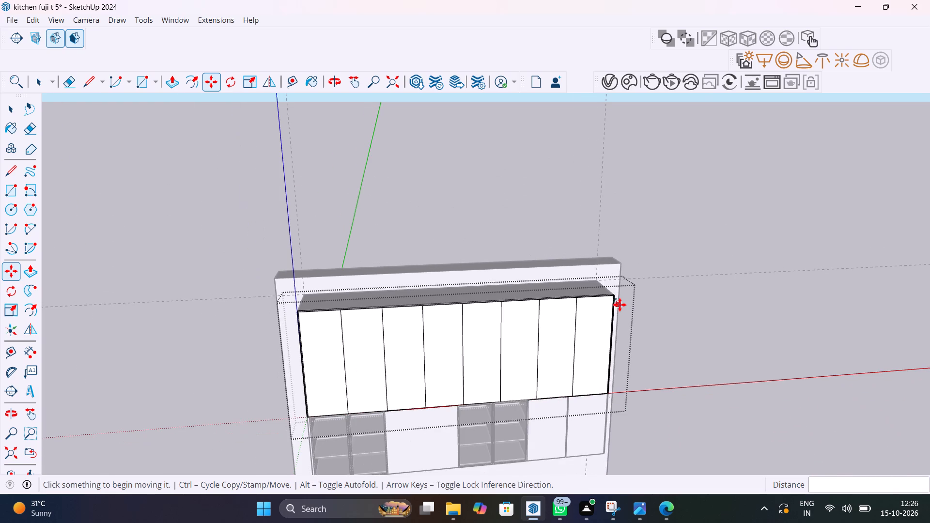
scroll(327, 330, up, 9)
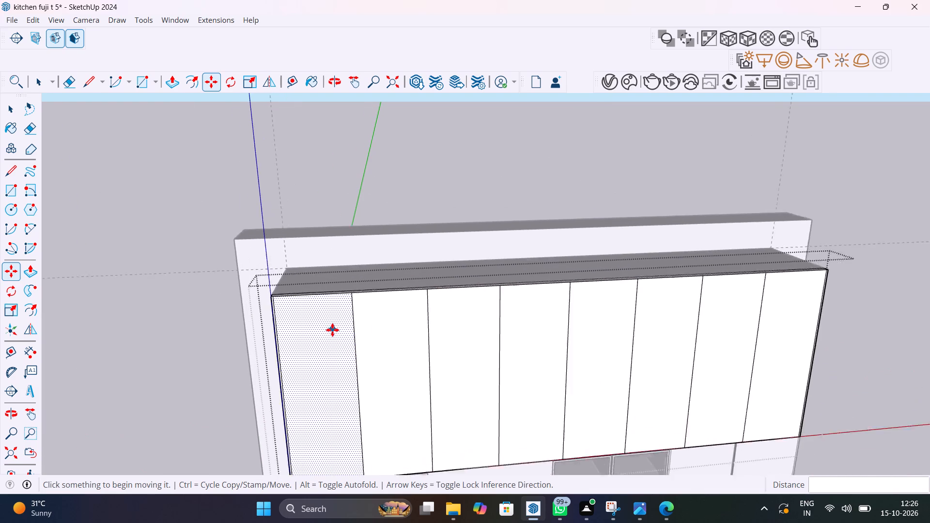
scroll(332, 330, up, 1)
key(space)
click(363, 323)
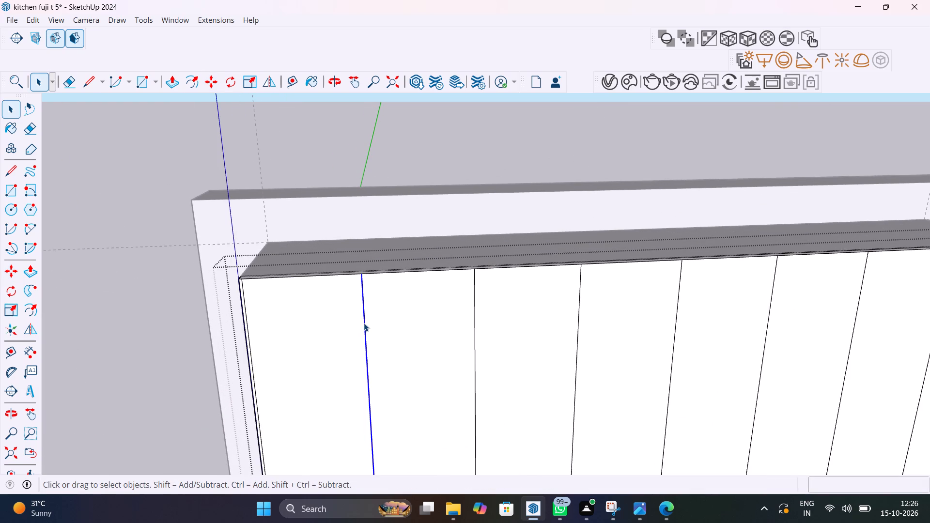
shift+click(474, 319)
shift+click(577, 334)
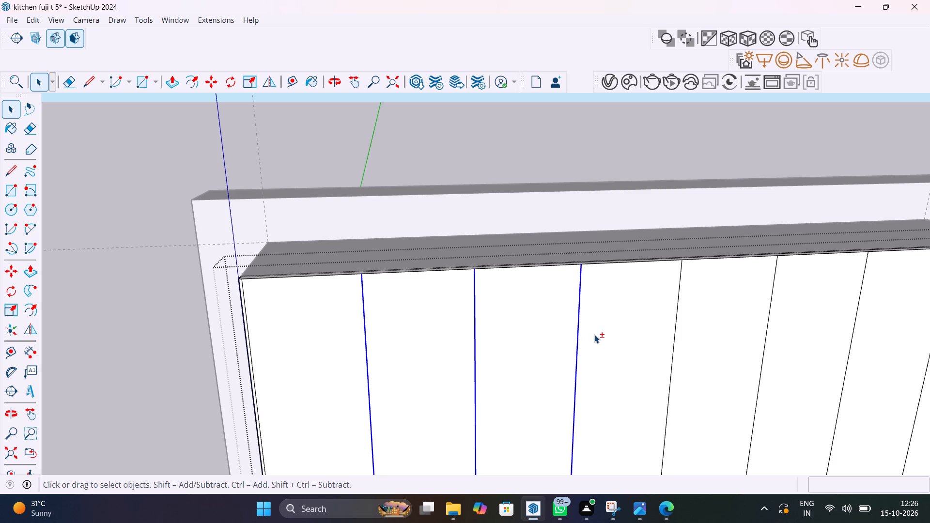
shift+click(675, 338)
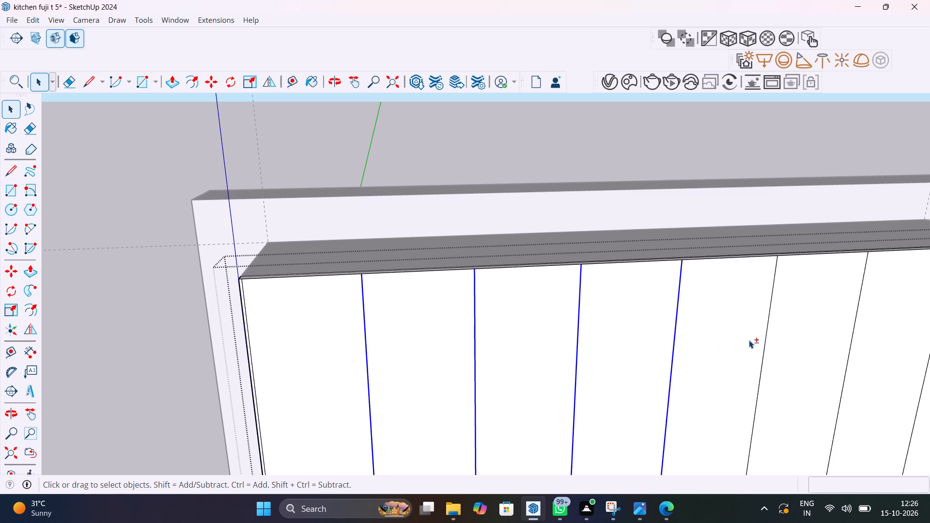
shift+click(763, 353)
shift+scroll(762, 354, down, 6)
shift+middle_drag(759, 353, 571, 357)
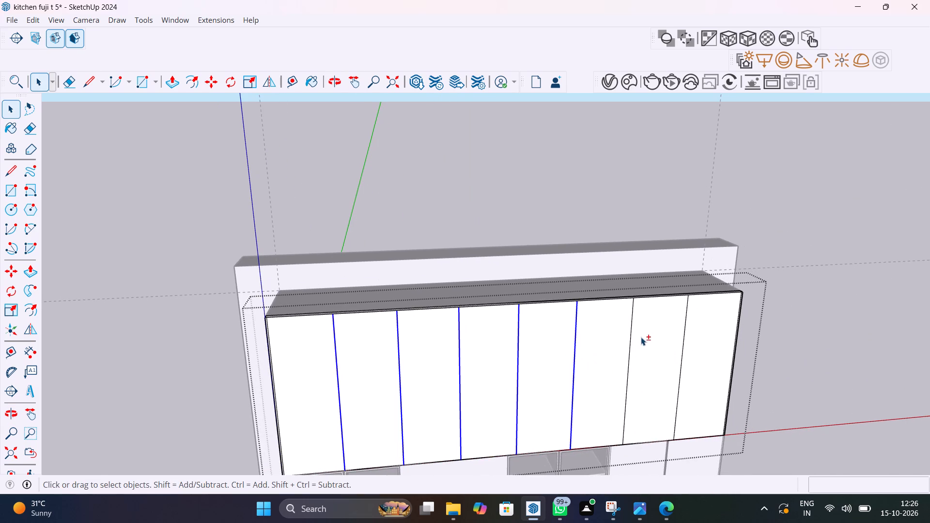
shift+click(629, 362)
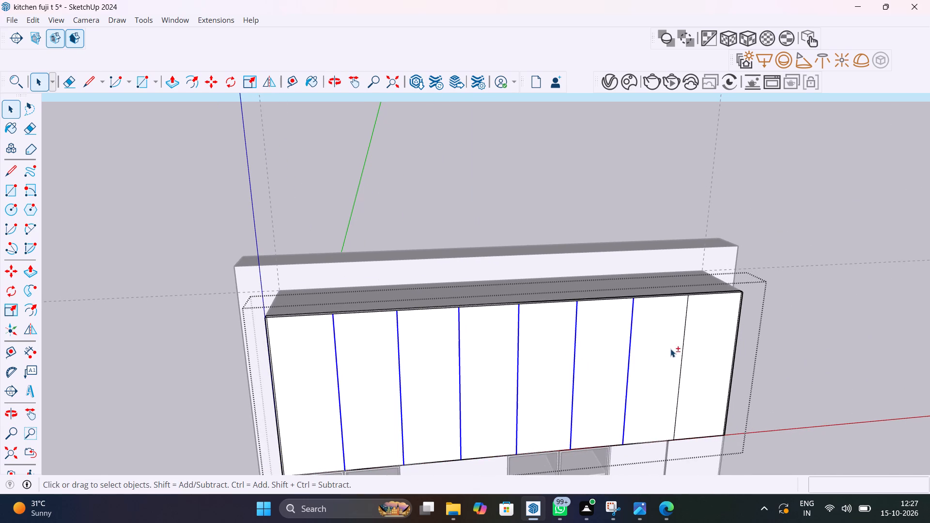
shift+click(682, 341)
key(m)
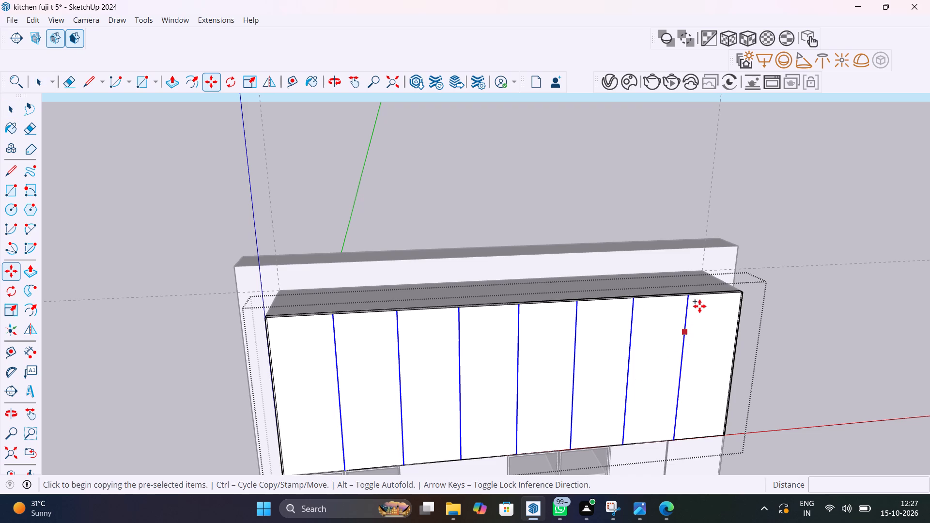
click(689, 294)
scroll(699, 295, up, 6)
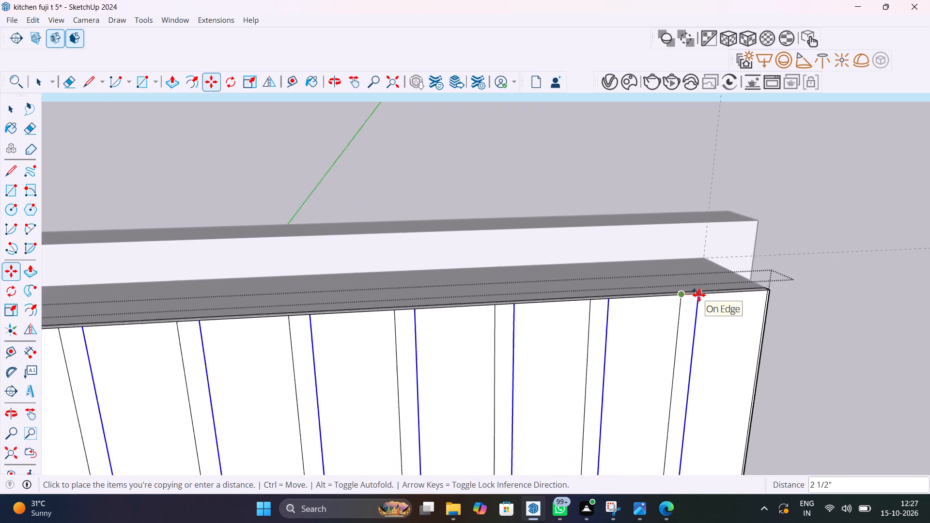
scroll(699, 295, up, 6)
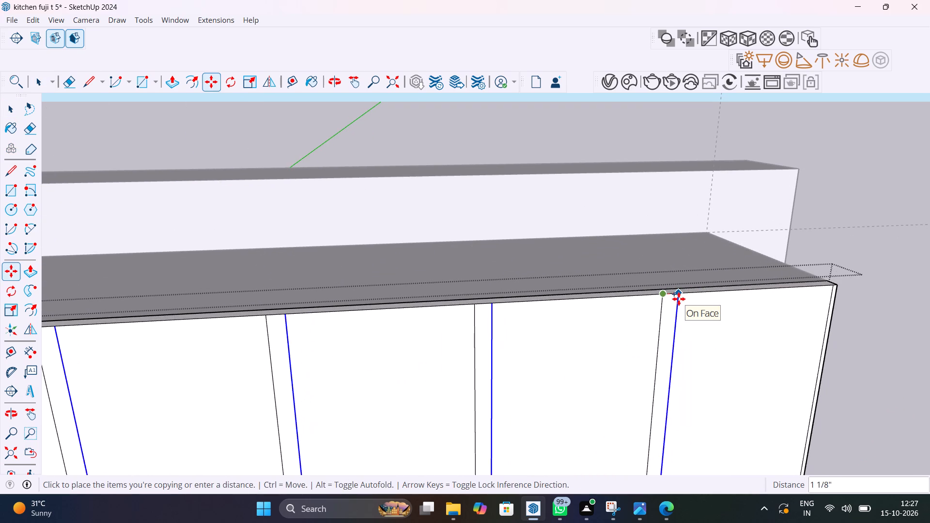
text(8mm)
key(Return)
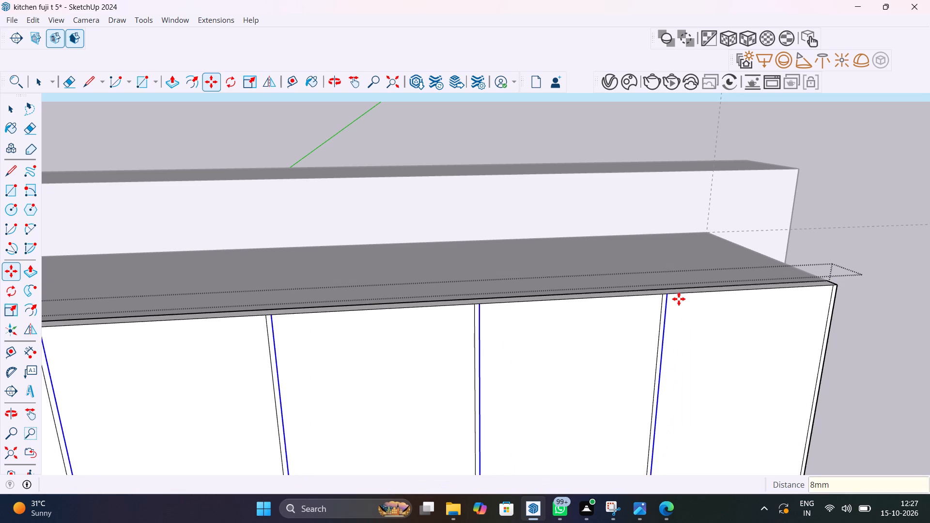
Push the gap strip between the first and second doors 1" back through the upper panel.
scroll(679, 299, down, 15)
scroll(676, 299, down, 7)
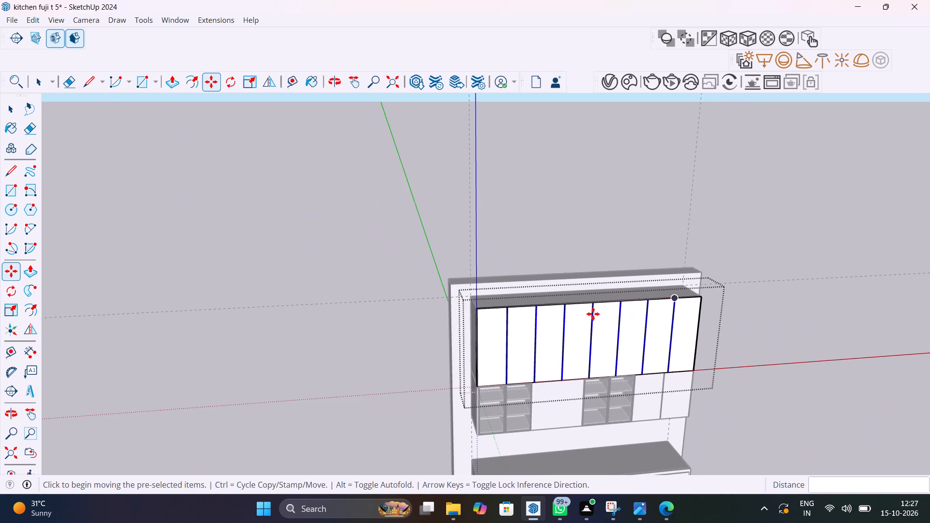
scroll(528, 322, up, 5)
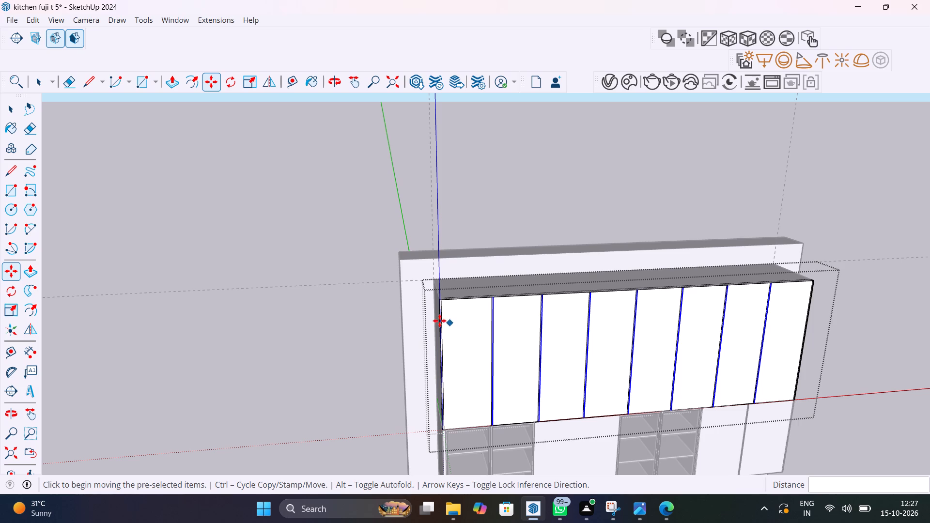
key(space)
scroll(518, 297, up, 7)
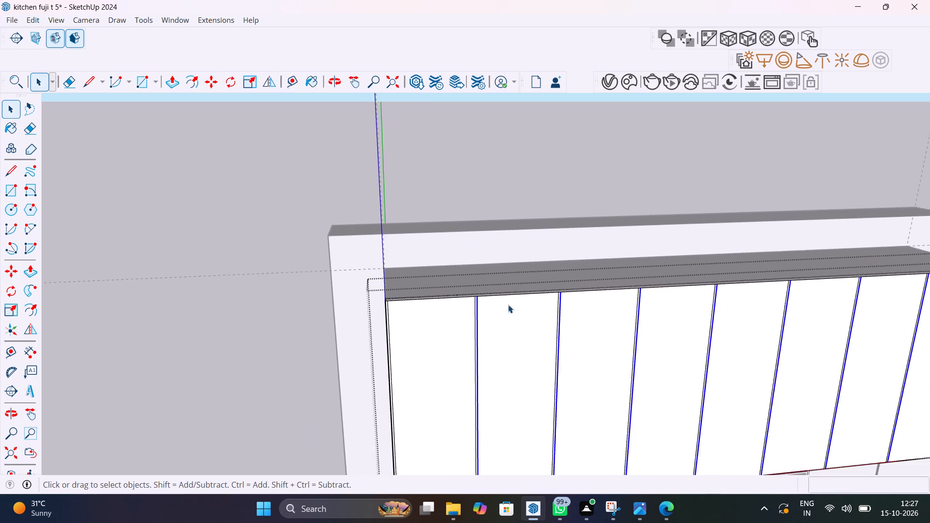
scroll(508, 305, up, 13)
click(365, 329)
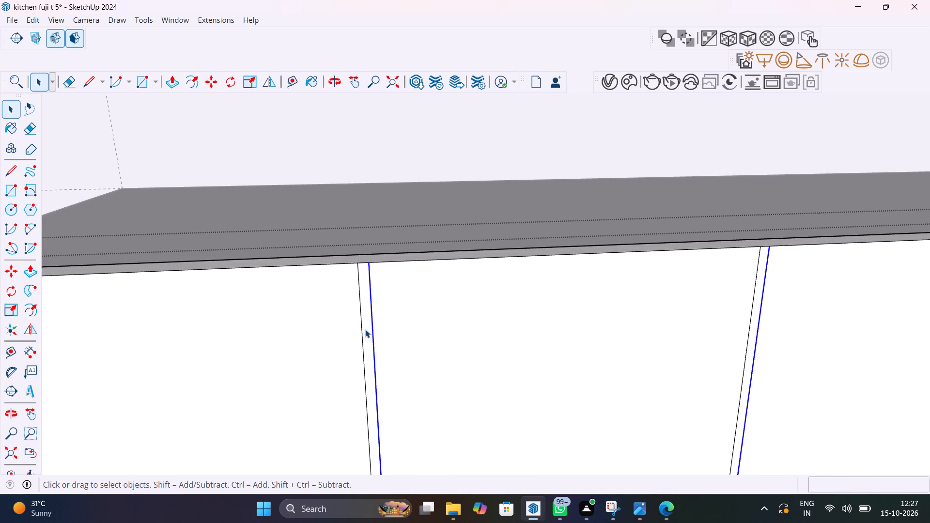
key(p)
click(366, 333)
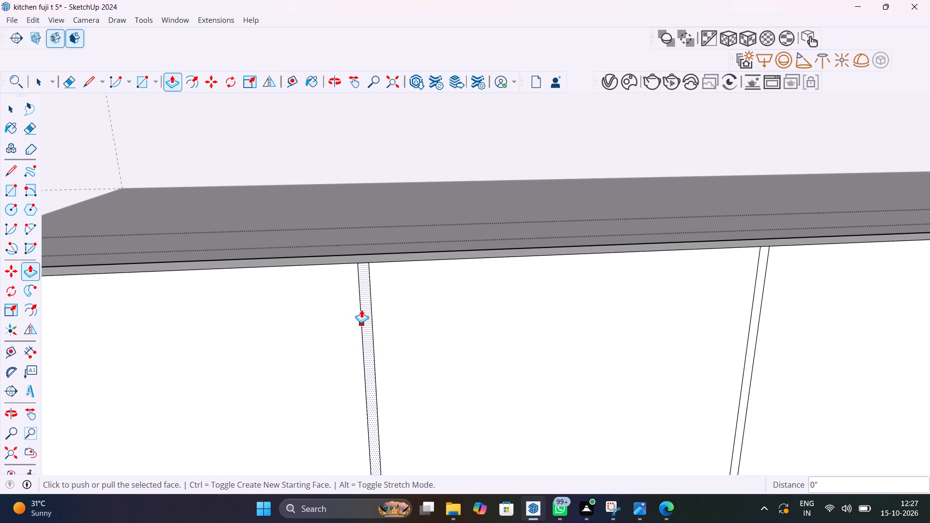
middle_drag(376, 310, 407, 380)
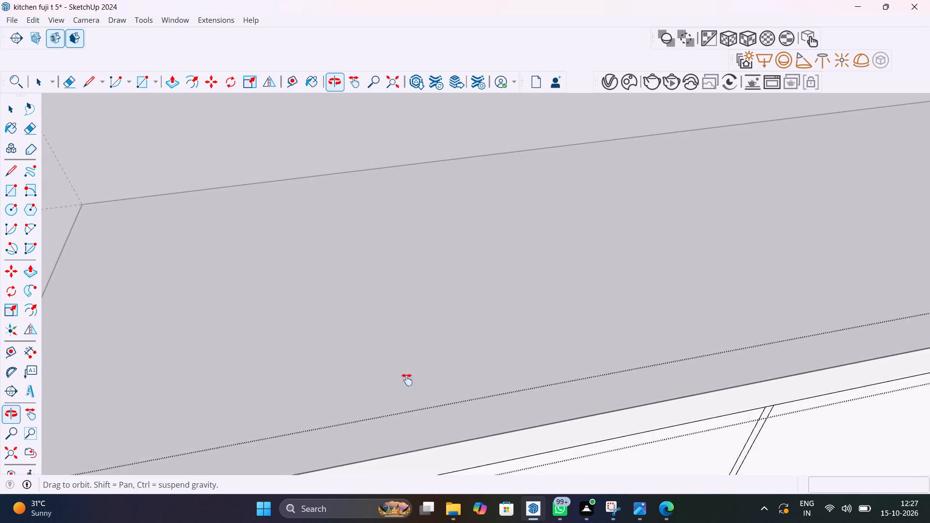
middle_drag(407, 380, 464, 284)
scroll(464, 284, up, 1)
click(483, 385)
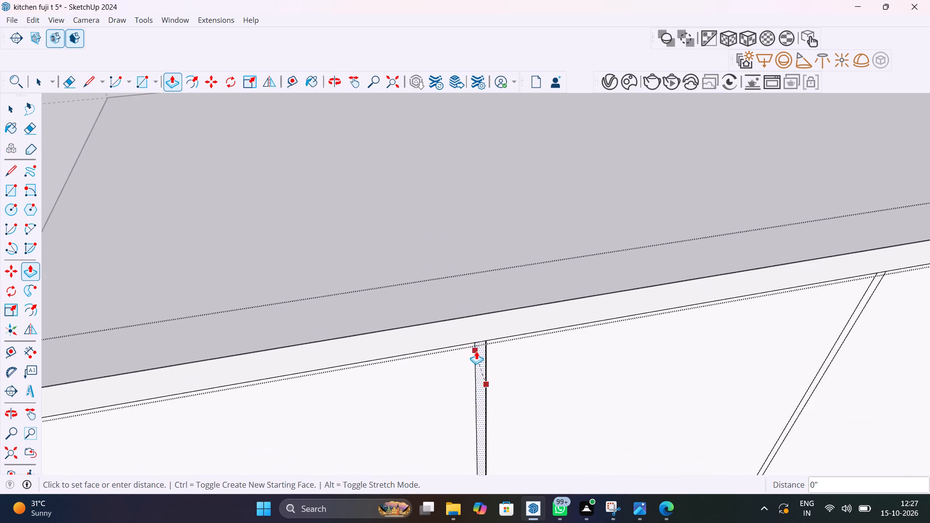
click(478, 320)
Push the gap strip between the second and third doors back through the panel by the same 1" depth.
scroll(481, 329, down, 11)
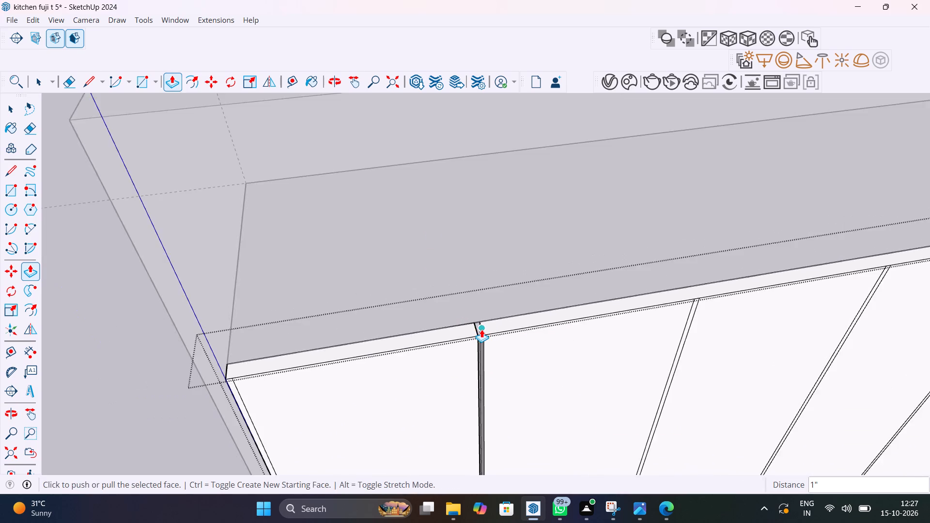
scroll(481, 329, down, 3)
scroll(598, 329, up, 15)
key(space)
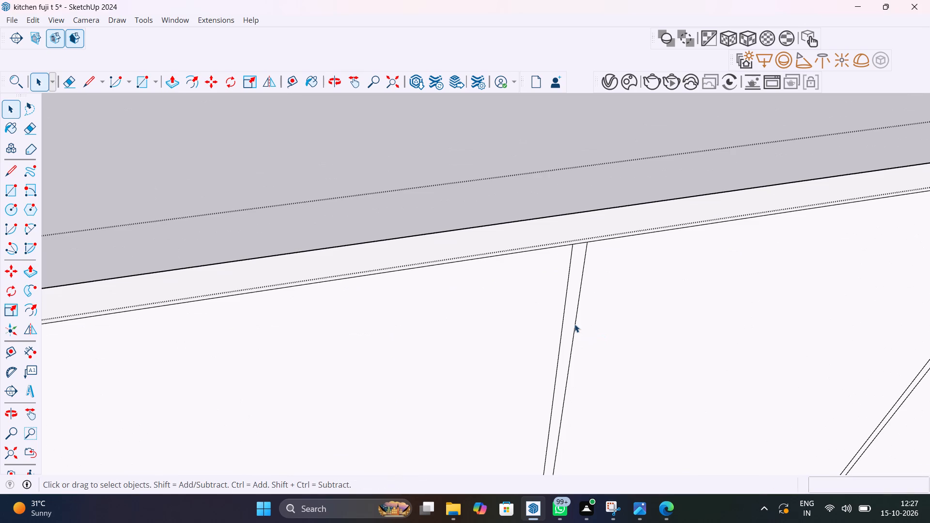
key(p)
key(space)
click(594, 354)
scroll(588, 353, down, 7)
scroll(579, 336, up, 9)
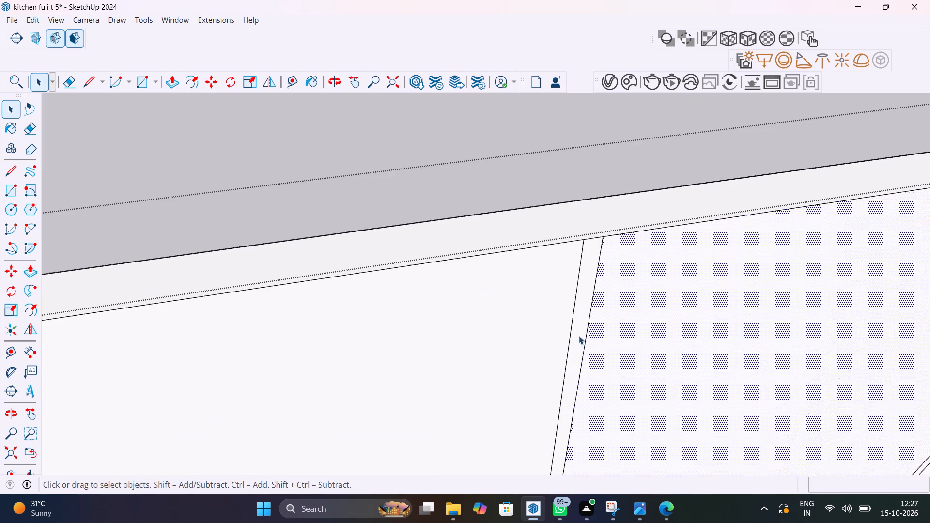
click(579, 336)
scroll(579, 352, down, 7)
key(p)
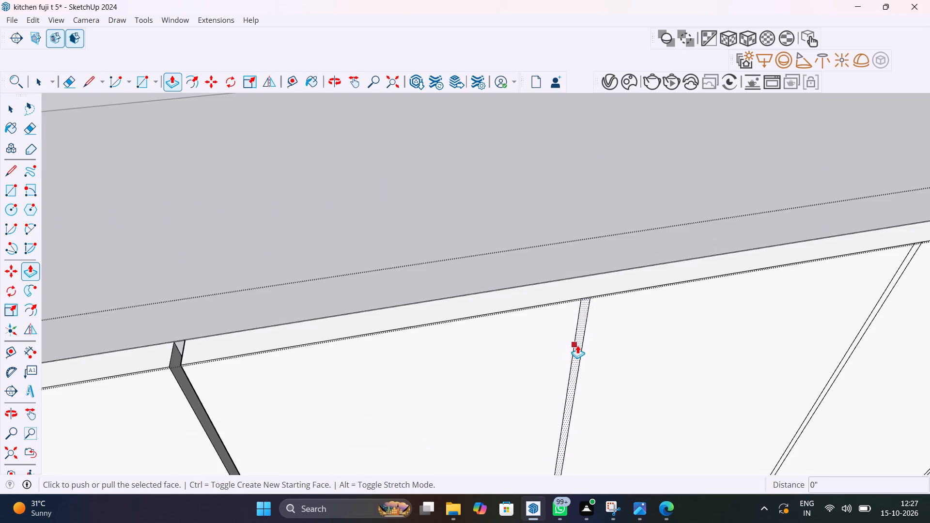
scroll(581, 342, up, 9)
double_click(581, 341)
double_click(582, 342)
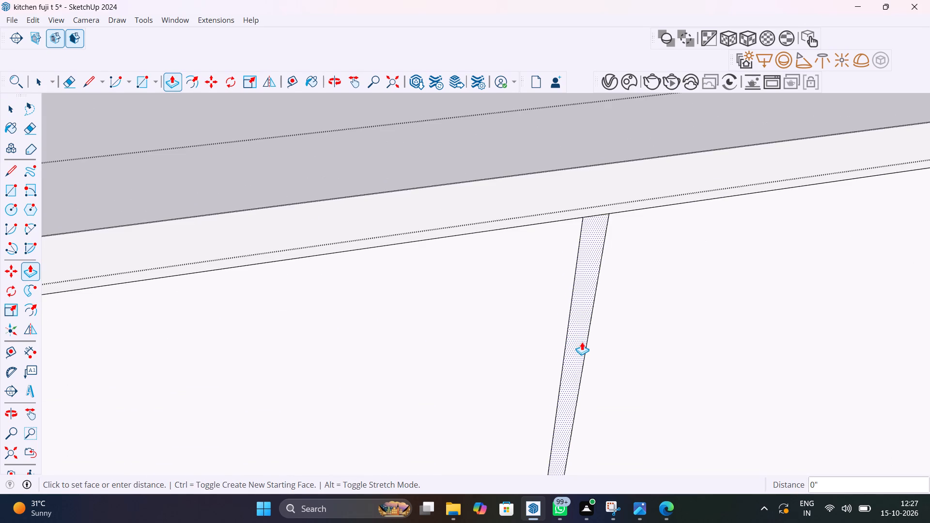
Push the third and fourth gap strips from the left back through the upper panel by the same 1" depth.
scroll(581, 342, down, 20)
scroll(581, 342, down, 1)
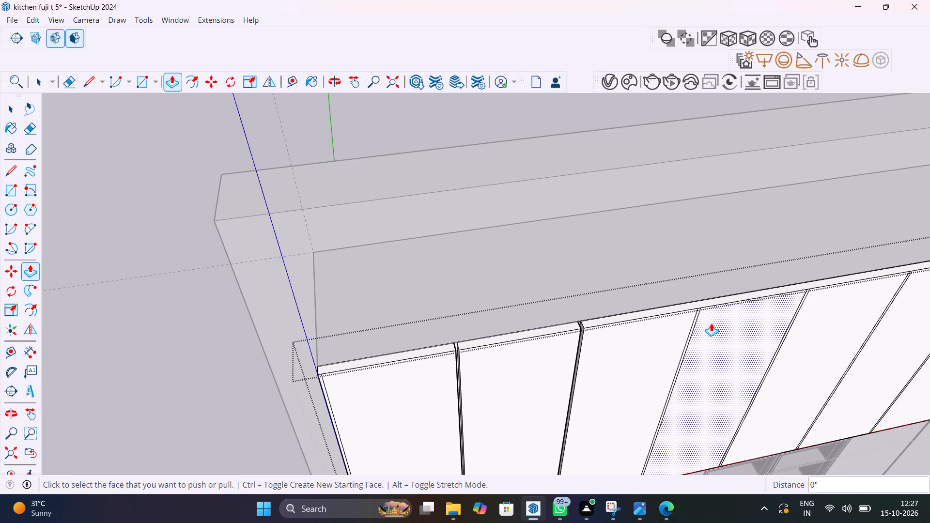
scroll(711, 313, up, 20)
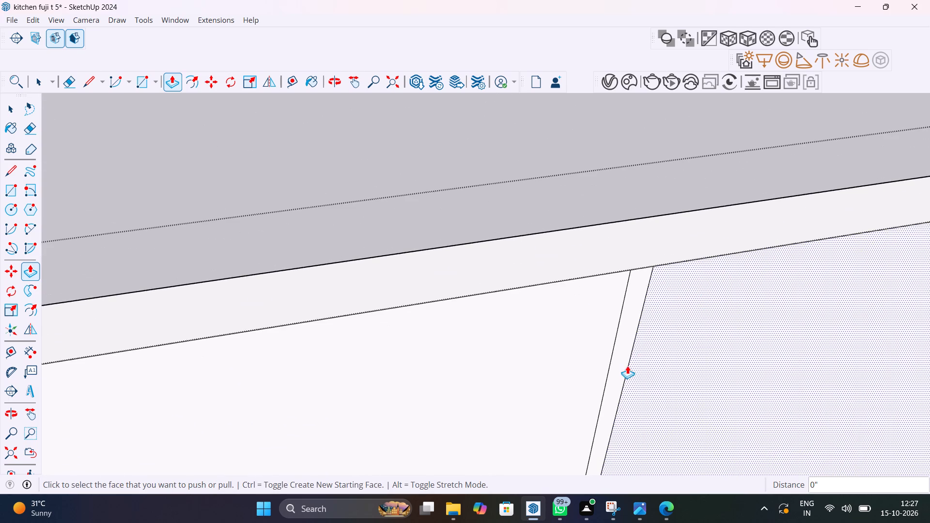
double_click(620, 371)
scroll(620, 370, down, 20)
scroll(620, 370, down, 2)
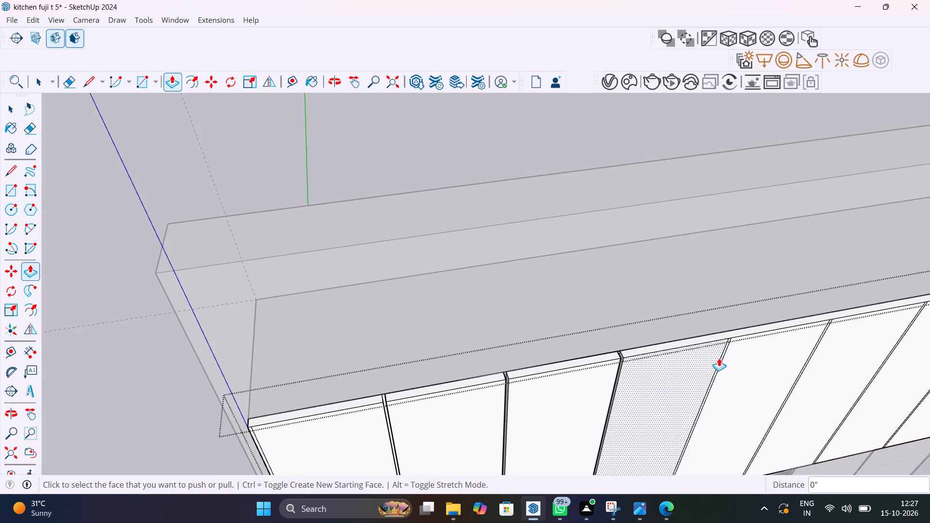
scroll(721, 352, up, 20)
click(734, 350)
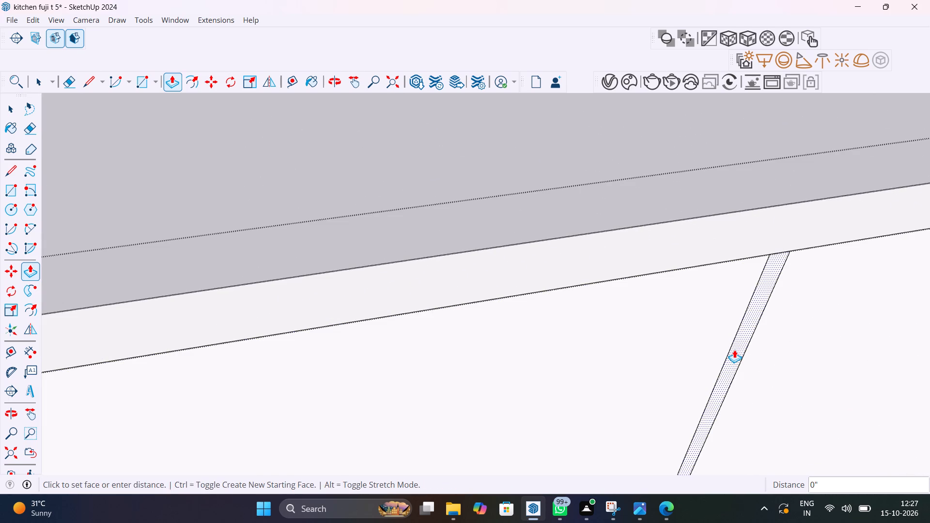
click(734, 350)
double_click(734, 350)
Push the fifth and sixth gap strips from the left back through the upper panel by the same 1" depth.
scroll(734, 350, down, 20)
scroll(734, 350, down, 2)
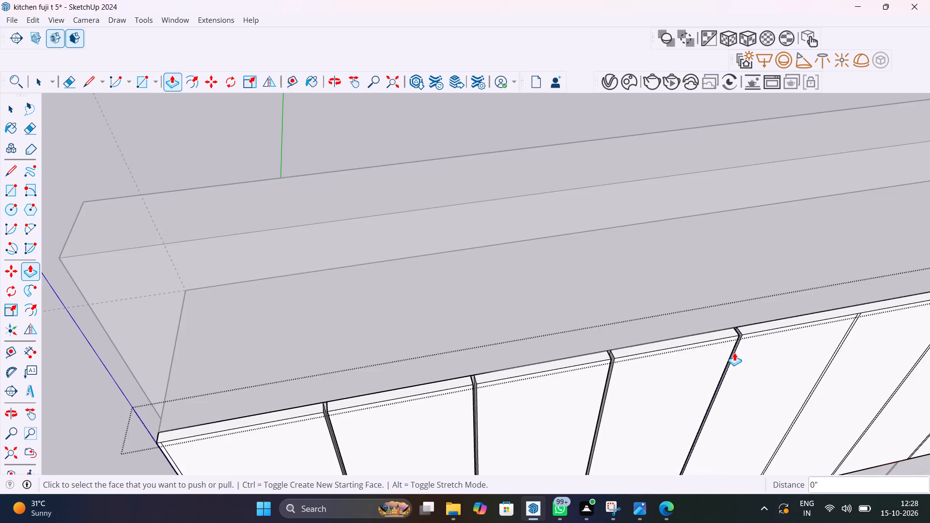
middle_drag(734, 353, 421, 422)
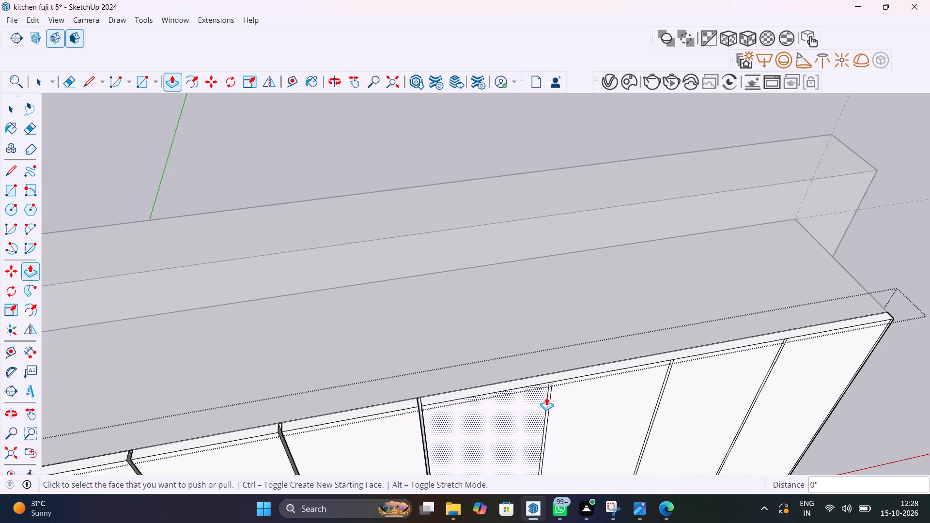
scroll(546, 397, up, 16)
double_click(560, 392)
double_click(561, 392)
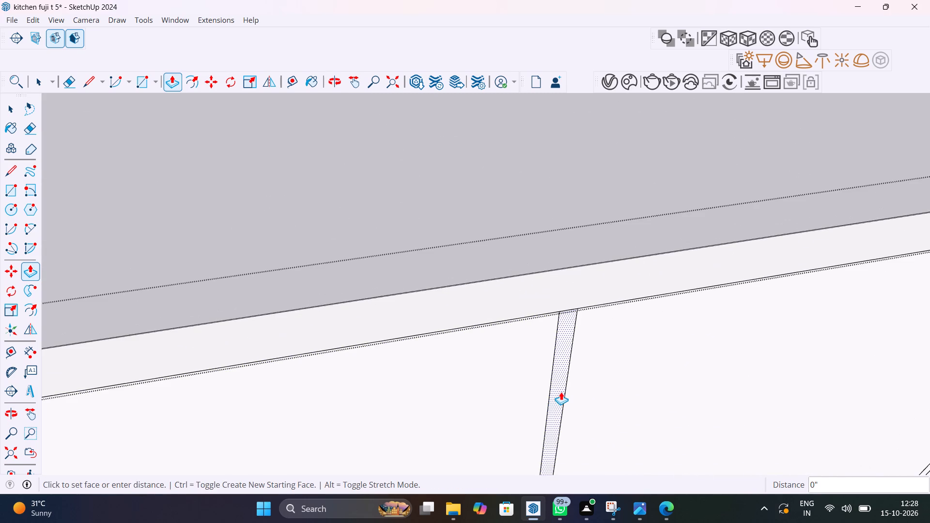
scroll(561, 392, down, 19)
scroll(662, 383, up, 5)
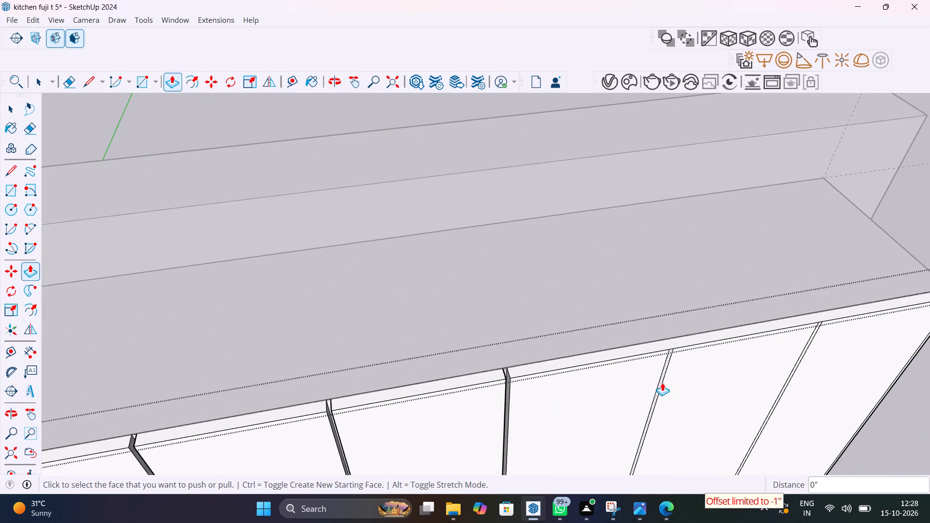
scroll(662, 383, up, 14)
double_click(658, 389)
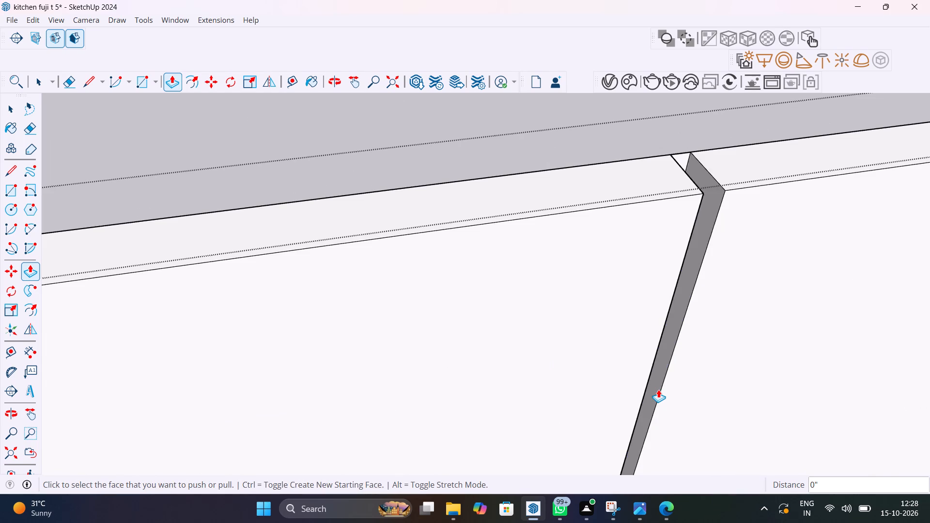
Push the last gap strip, between the seventh and eighth doors, back through the panel by the same 1" depth and exit the group.
scroll(658, 389, down, 20)
scroll(658, 389, down, 1)
scroll(767, 357, up, 12)
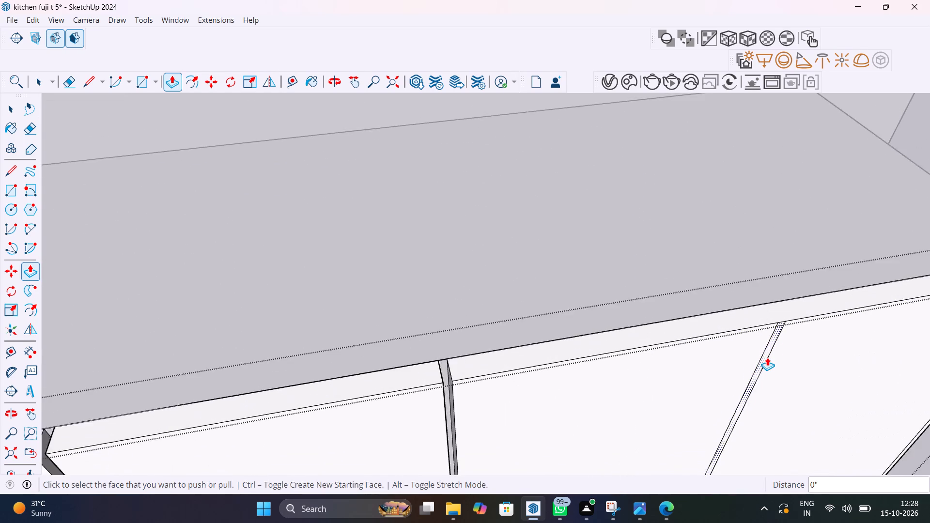
scroll(767, 357, up, 9)
double_click(758, 366)
scroll(758, 366, down, 7)
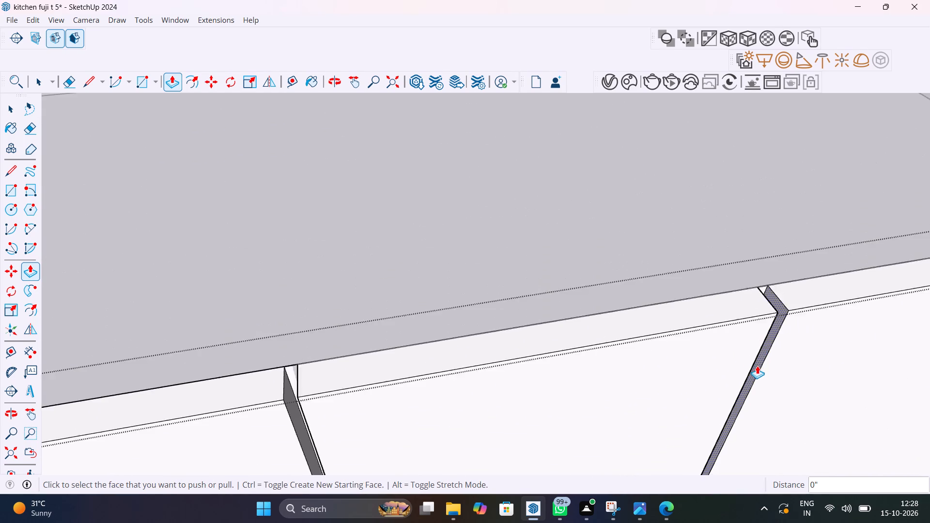
scroll(757, 366, down, 20)
scroll(757, 366, down, 13)
key(space)
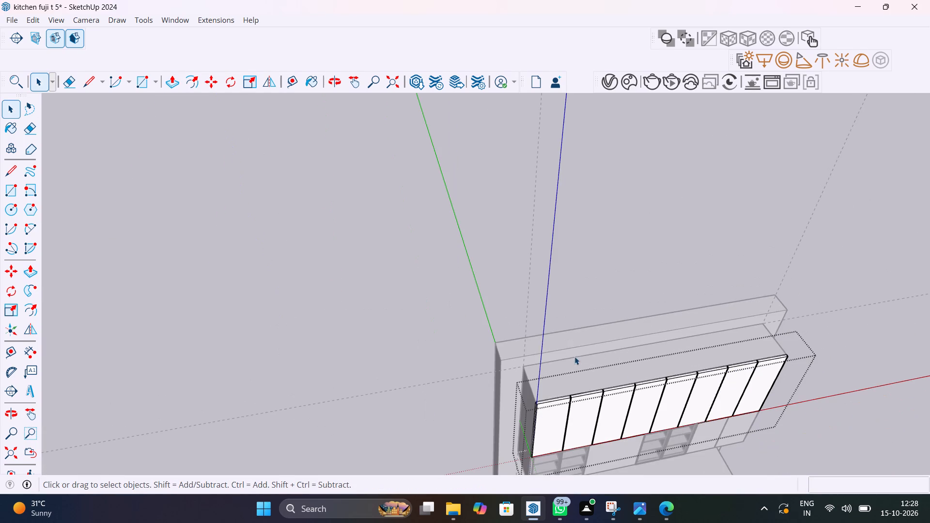
click(413, 353)
Examine the gaps between the upper doors and how the doors line up with the glass cabinets below.
shift+middle_drag(598, 424, 581, 237)
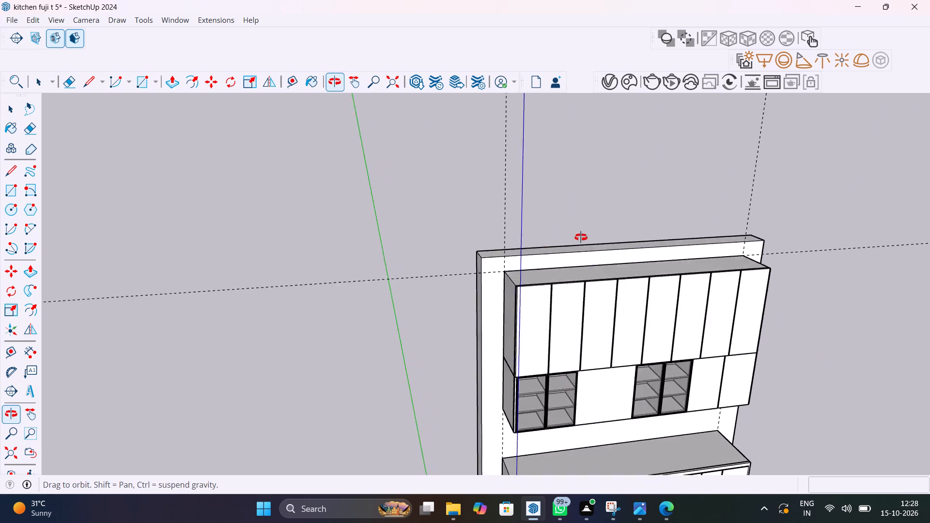
shift+middle_drag(581, 237, 581, 235)
scroll(629, 344, up, 4)
middle_drag(639, 332, 490, 281)
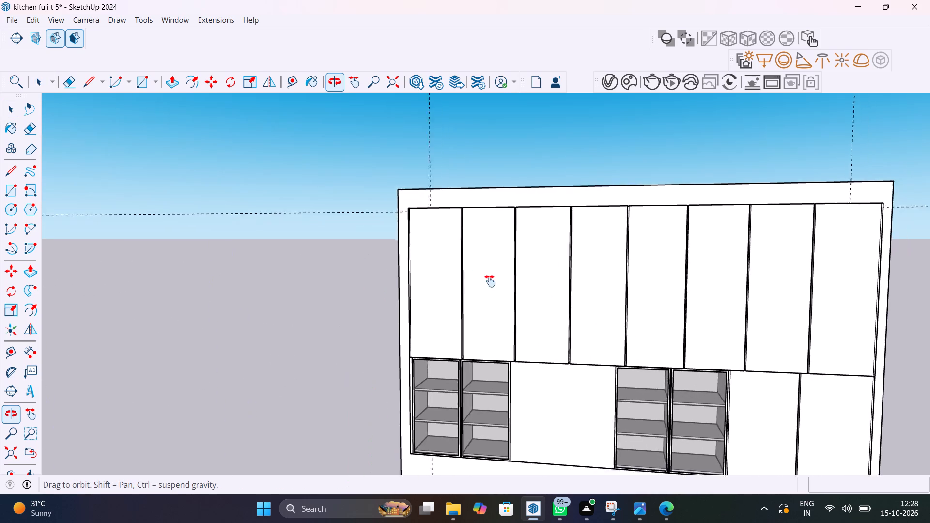
middle_drag(490, 281, 487, 279)
scroll(577, 294, down, 13)
middle_drag(643, 361, 703, 386)
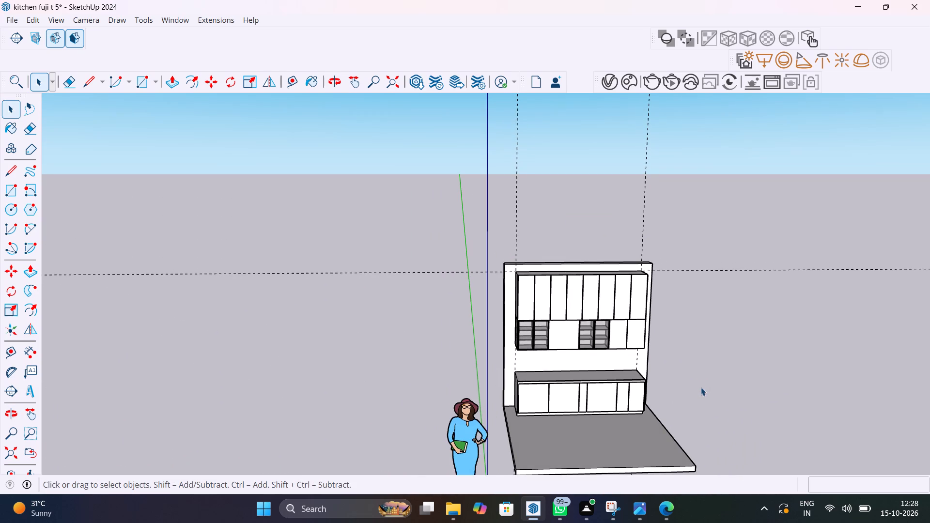
scroll(544, 299, up, 7)
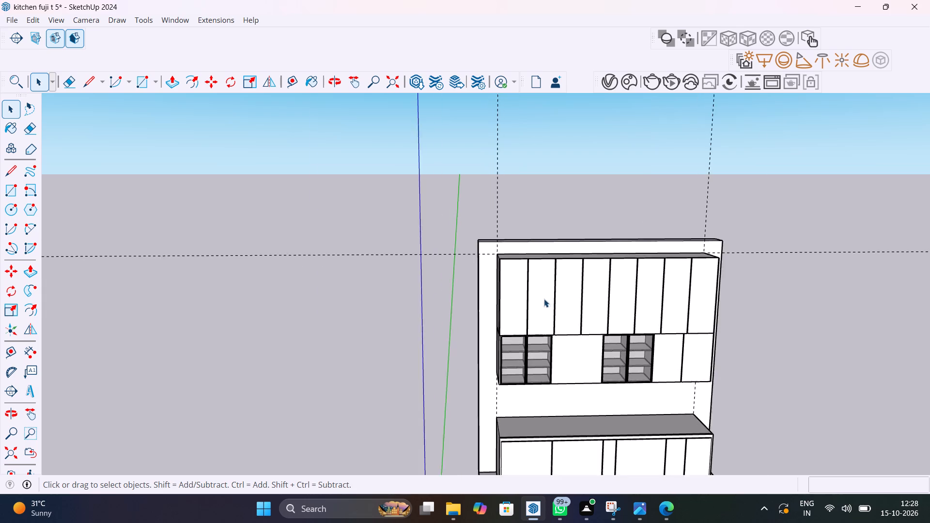
scroll(544, 299, up, 9)
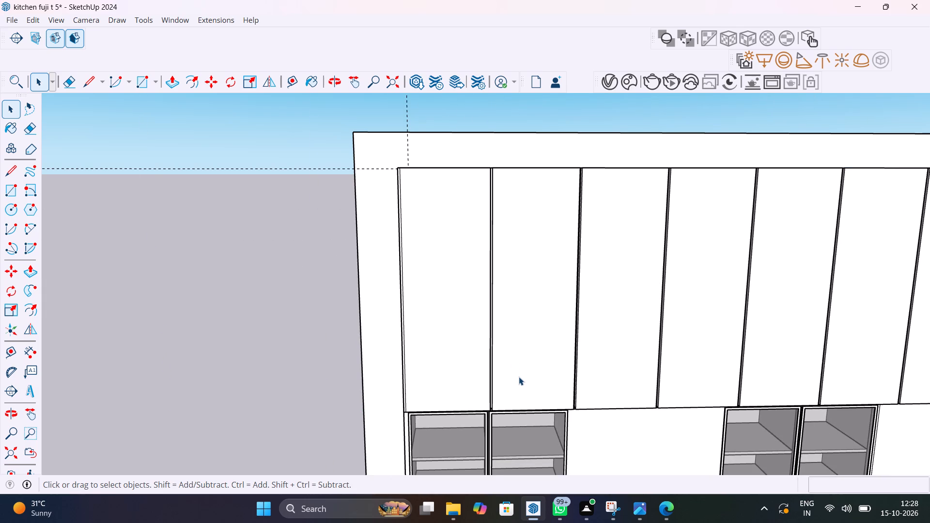
scroll(519, 377, down, 15)
scroll(558, 398, down, 1)
shift+middle_drag(556, 397, 564, 303)
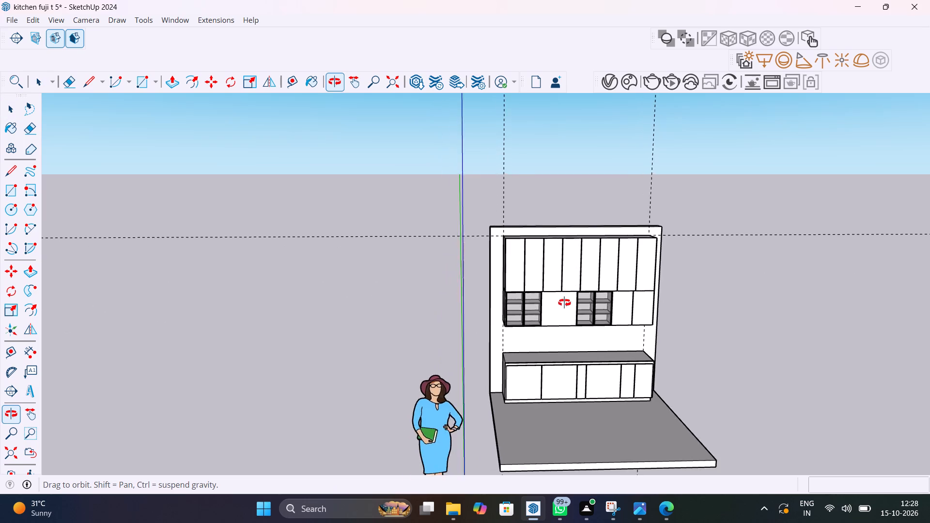
shift+middle_drag(564, 303, 542, 268)
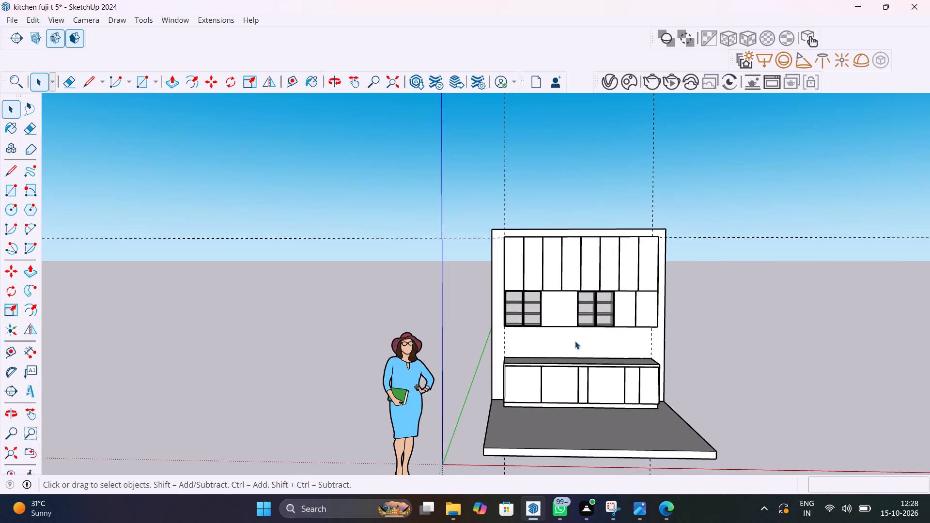
Open the upper door panel for editing and push the first door's top face down 1 1/8".
scroll(527, 287, up, 14)
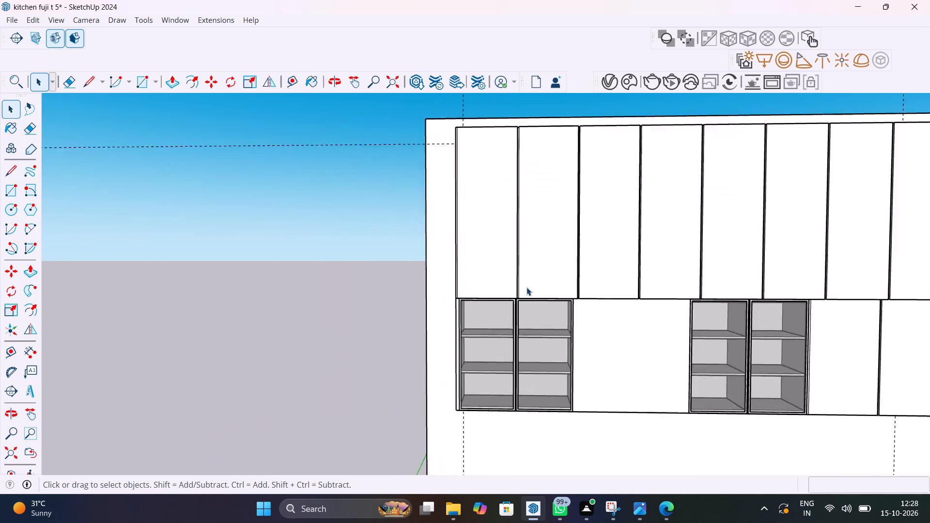
scroll(527, 287, up, 1)
middle_drag(541, 294, 744, 499)
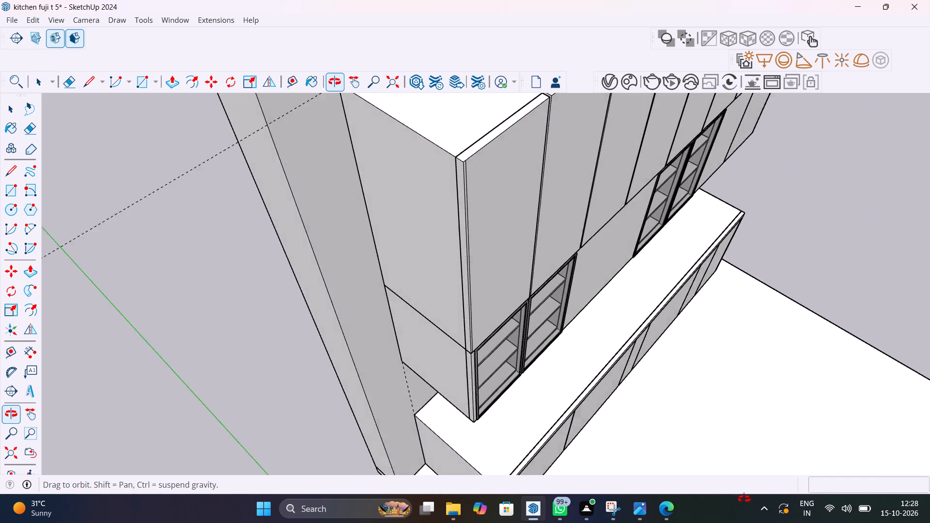
middle_drag(744, 499, 662, 441)
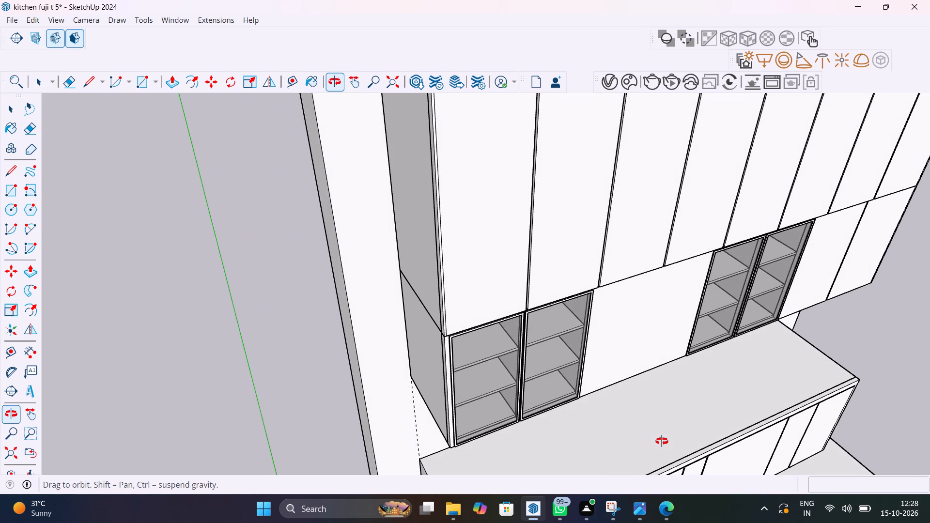
middle_drag(662, 441, 662, 514)
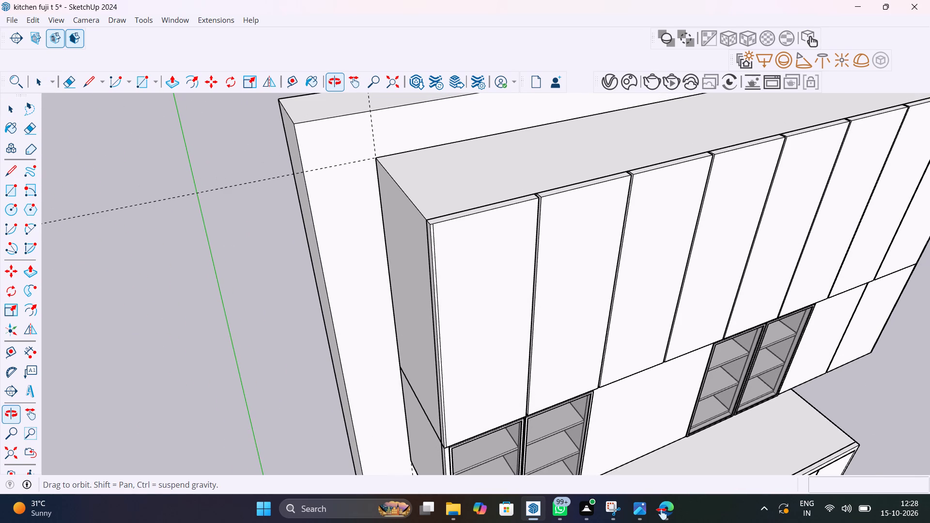
middle_drag(662, 514, 678, 482)
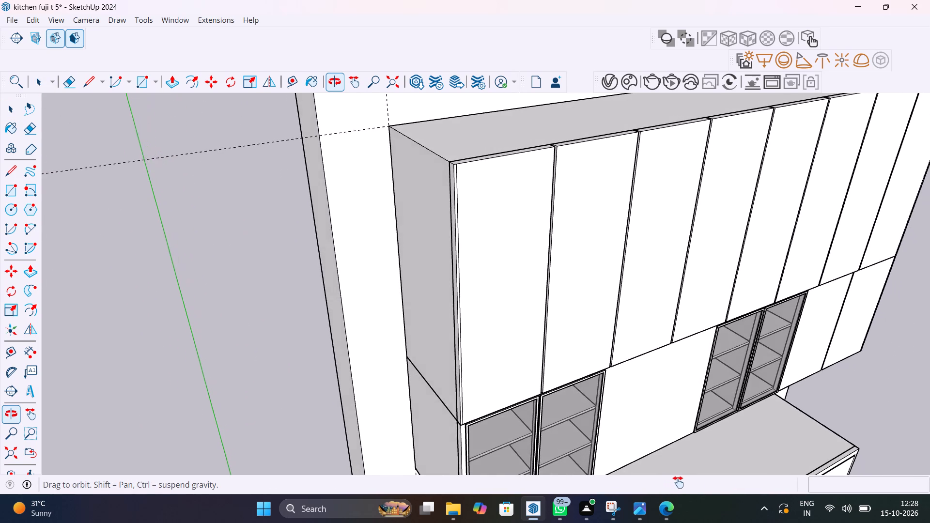
middle_drag(678, 482, 635, 500)
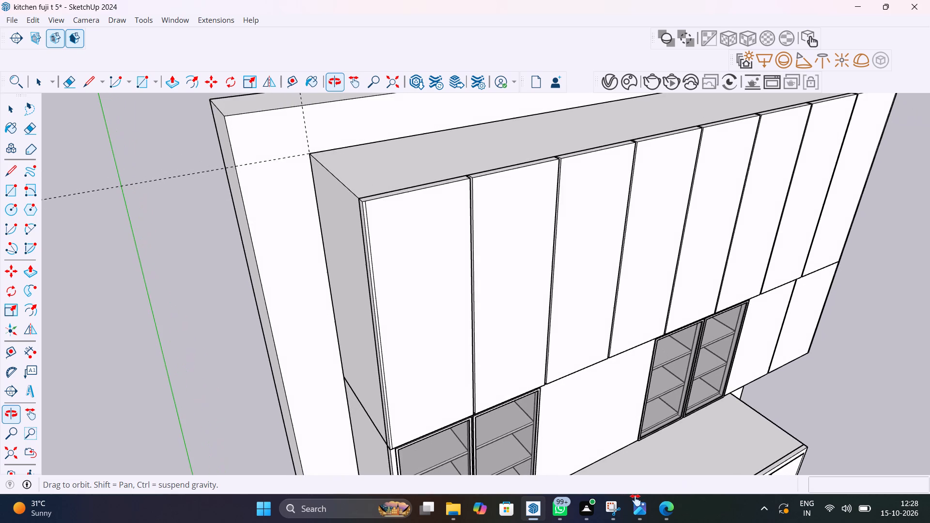
middle_drag(635, 500, 688, 522)
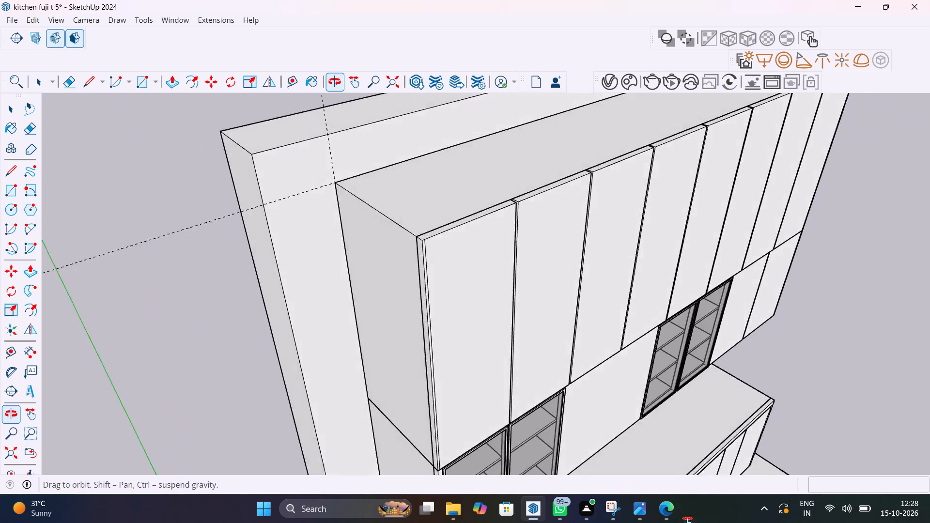
middle_drag(688, 522, 722, 522)
scroll(535, 243, up, 9)
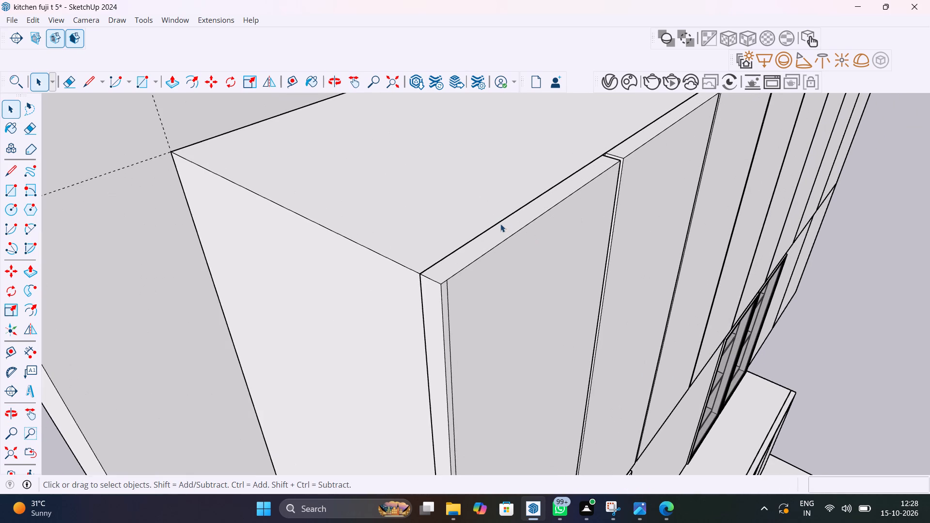
click(505, 229)
double_click(505, 229)
click(505, 229)
click(505, 229)
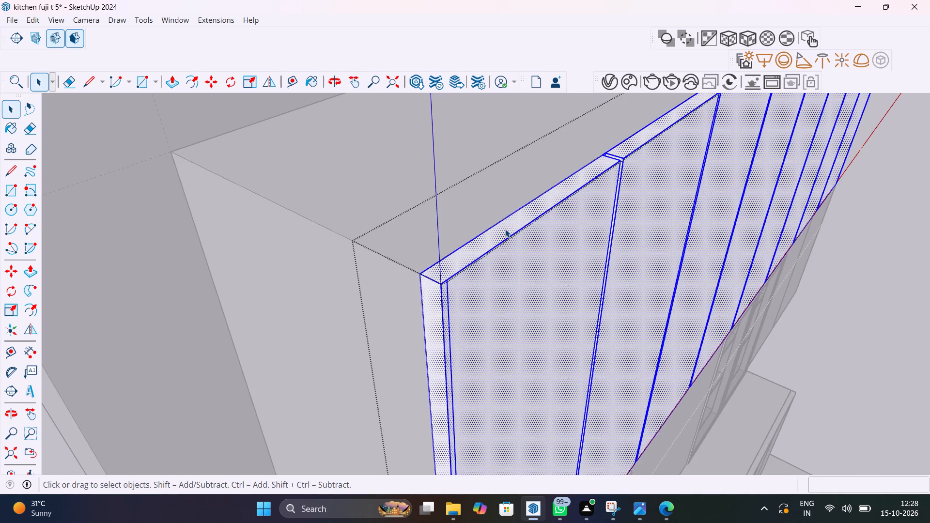
key(p)
click(505, 229)
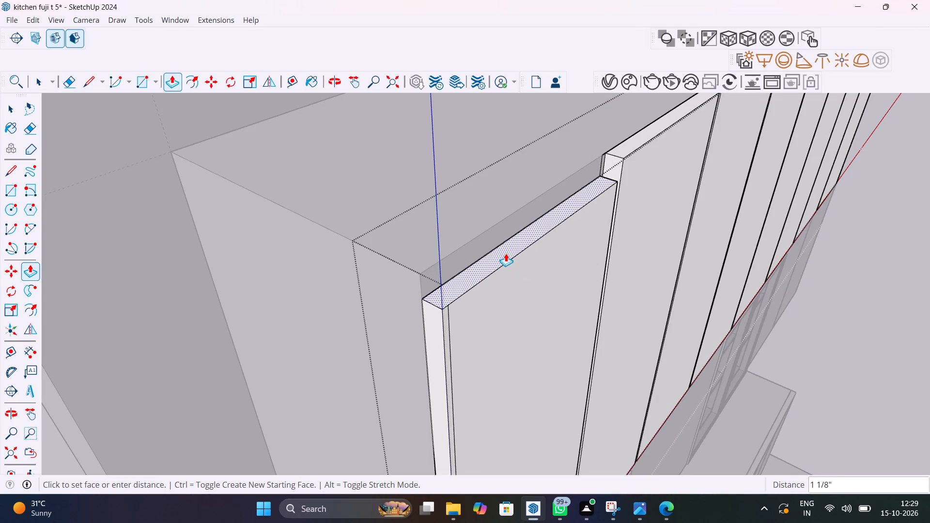
click(506, 253)
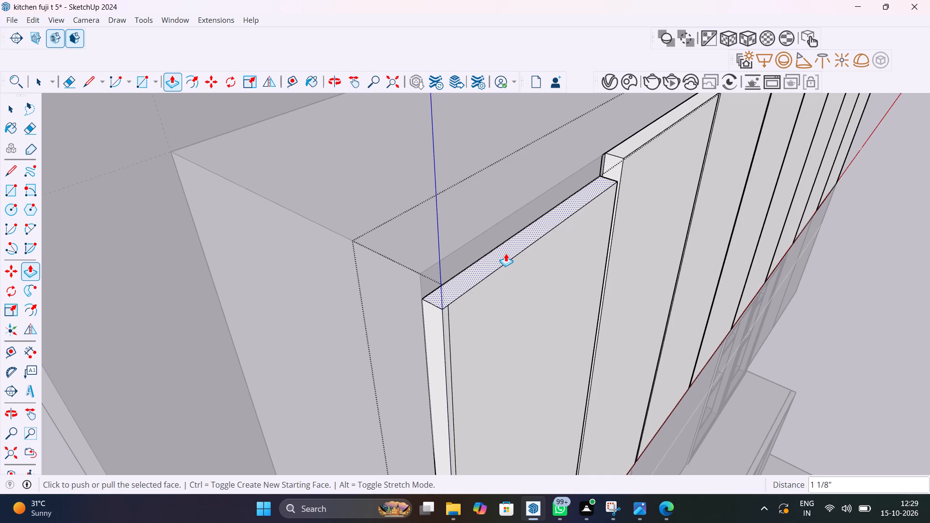
Push the top faces of the second, third and fourth upper doors down by the same 1 1/8".
shift+middle_drag(511, 273, 433, 393)
key(space)
click(562, 243)
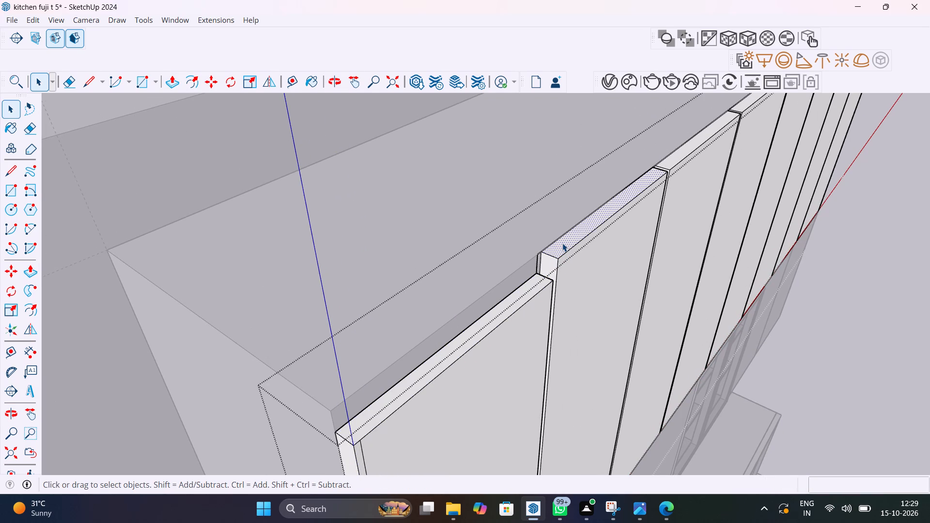
key(p)
double_click(562, 244)
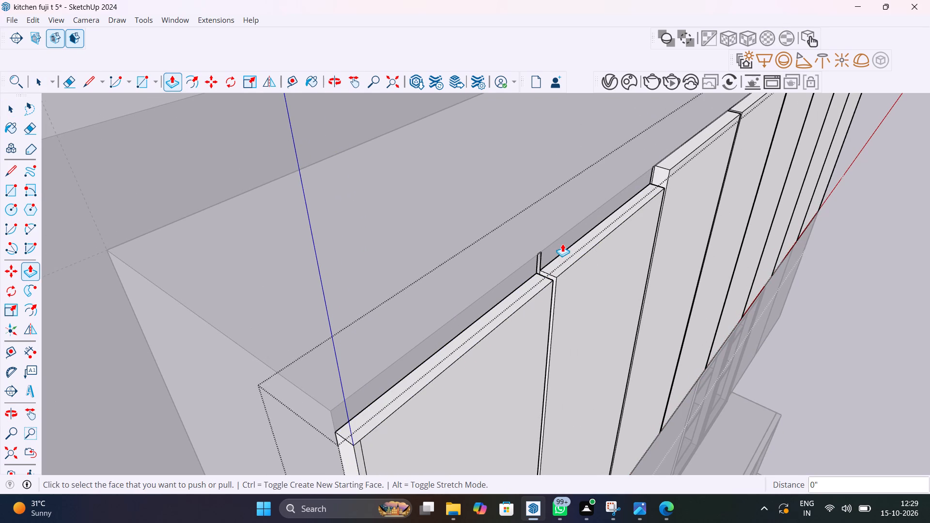
middle_drag(595, 257, 457, 375)
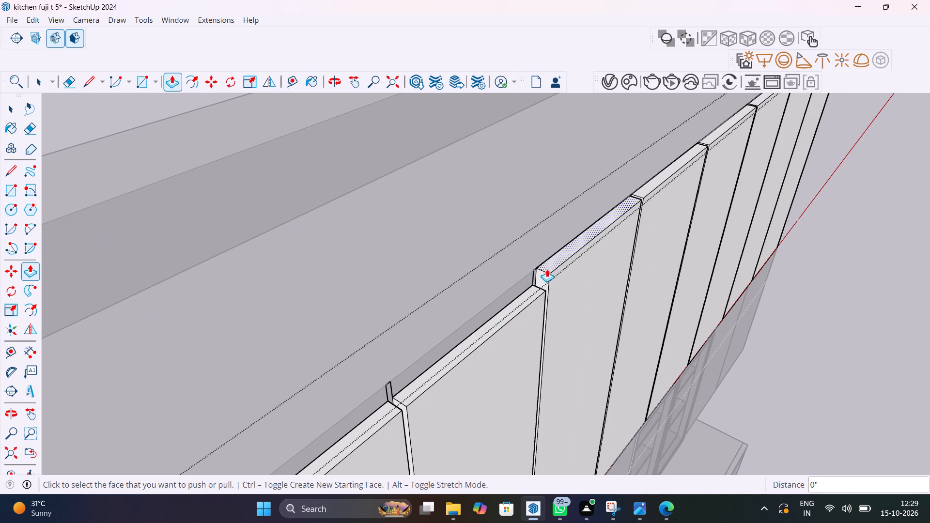
double_click(554, 261)
click(652, 179)
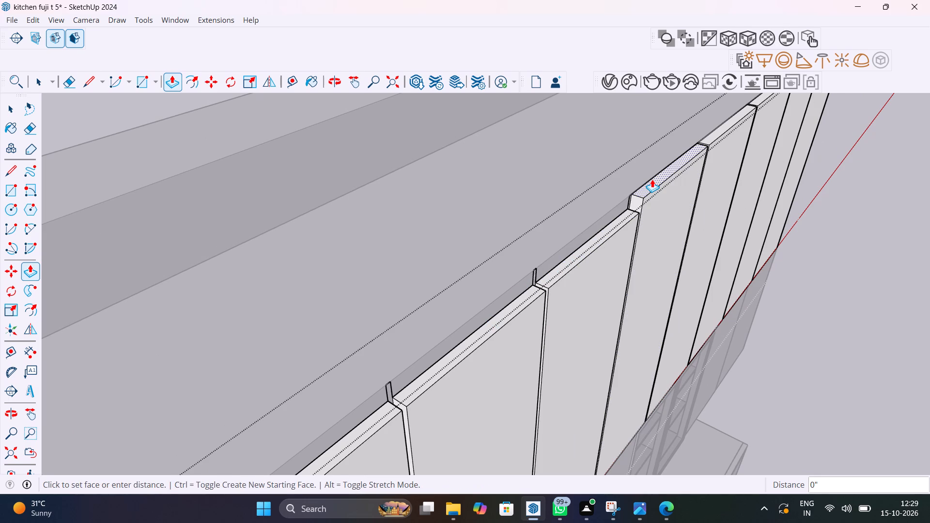
double_click(652, 179)
Push the top faces of the fifth through eighth upper doors down by the same 1 1/8".
shift+middle_drag(651, 182, 542, 391)
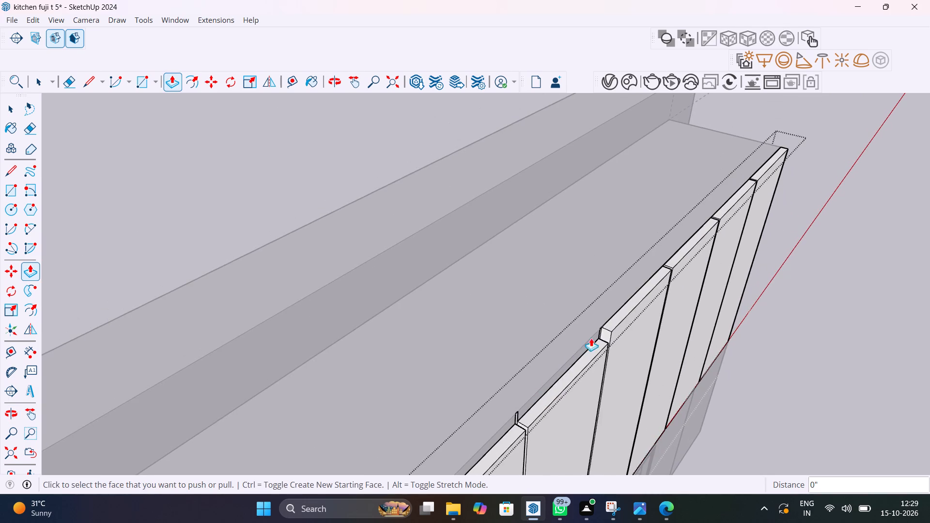
scroll(627, 310, up, 9)
double_click(627, 309)
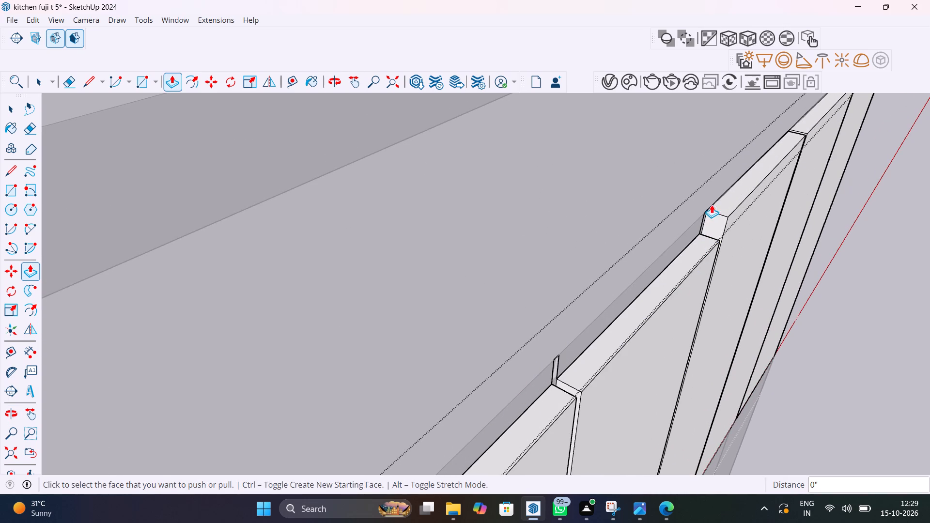
double_click(725, 200)
shift+middle_drag(728, 206, 486, 506)
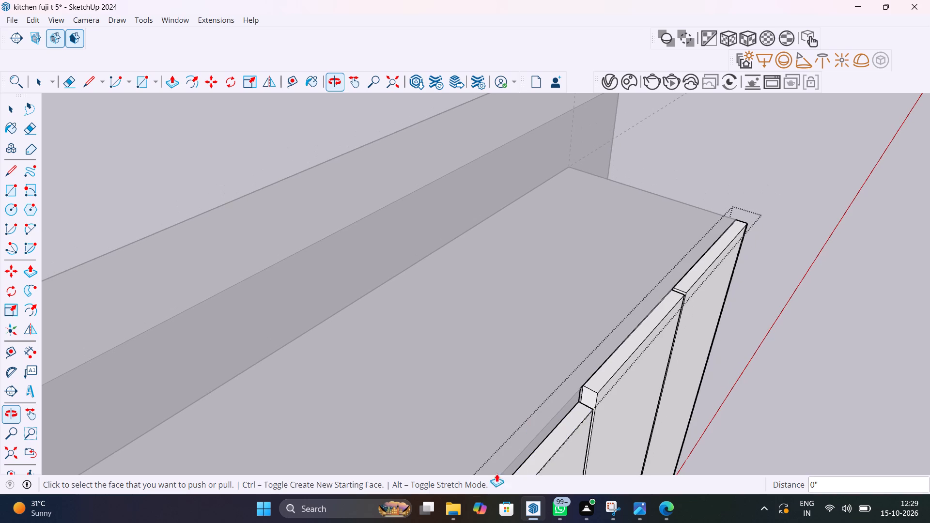
scroll(608, 370, up, 4)
double_click(607, 369)
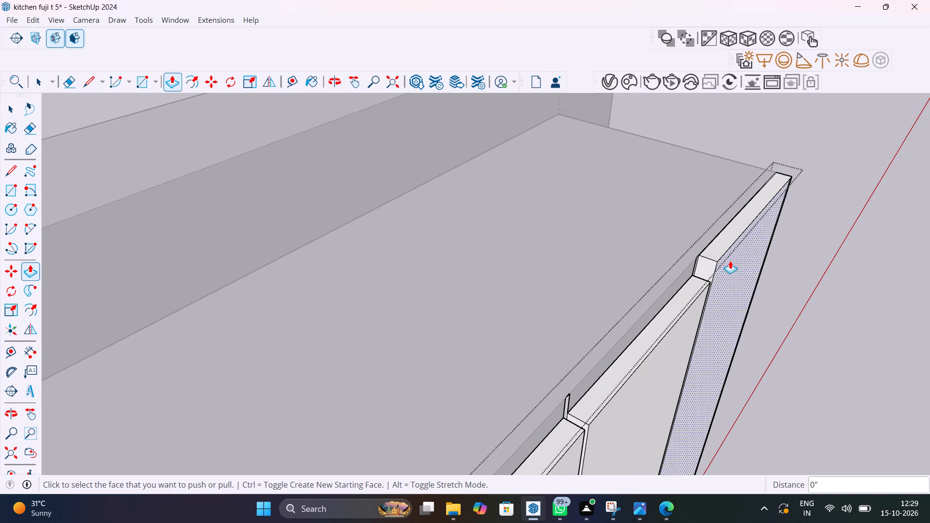
double_click(723, 235)
scroll(721, 253, down, 20)
scroll(721, 253, down, 6)
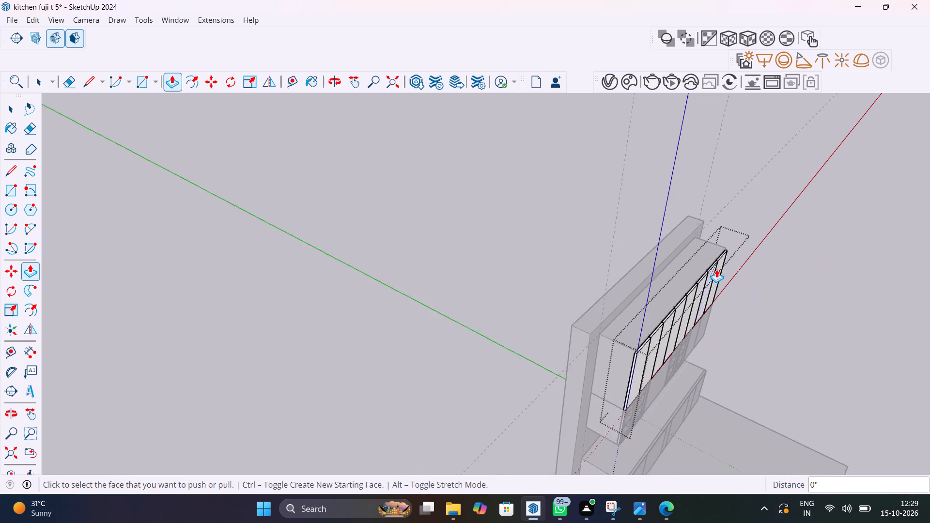
Open the upper door panel for editing and delete the leftover strip edges above the gap between the first and second doors.
key(space)
click(751, 328)
middle_drag(720, 321, 554, 250)
scroll(571, 338, up, 20)
scroll(571, 338, up, 4)
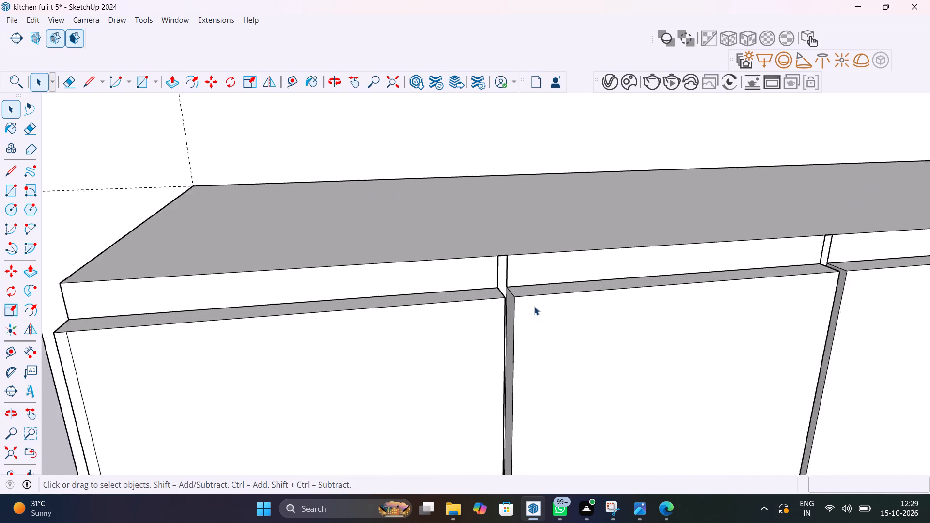
scroll(534, 307, up, 6)
double_click(558, 308)
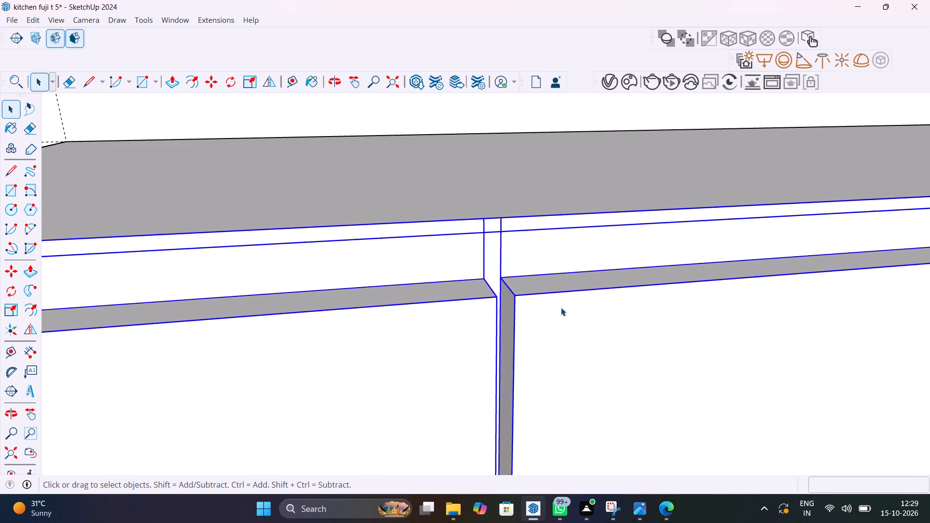
double_click(561, 308)
scroll(497, 244, up, 3)
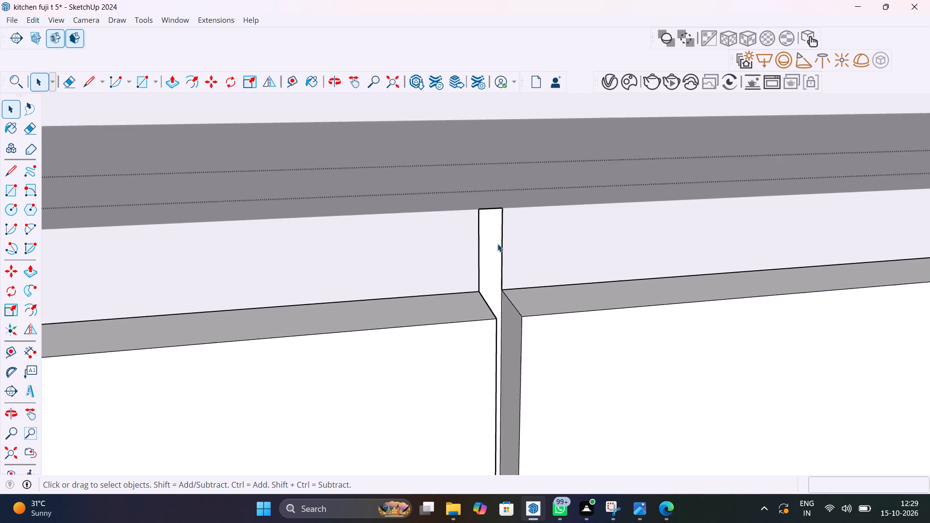
scroll(497, 244, up, 2)
click(503, 254)
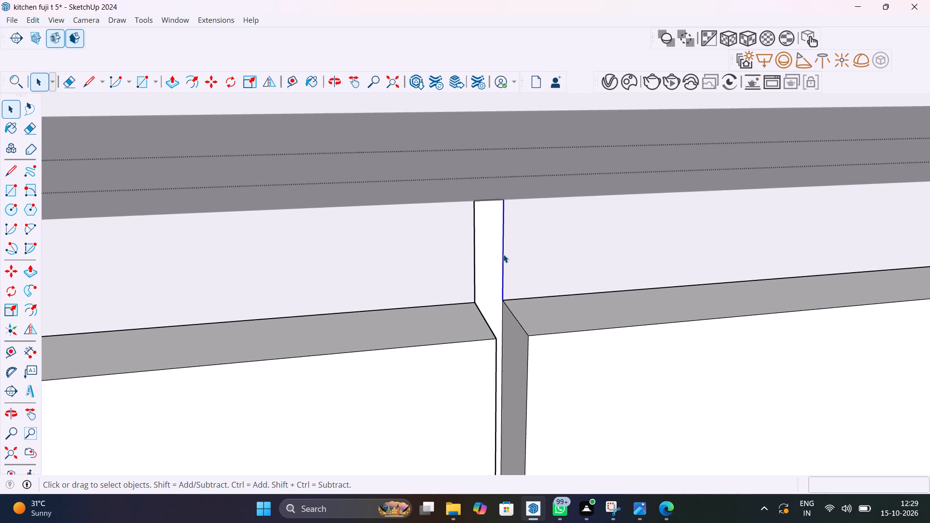
key(Delete)
click(473, 278)
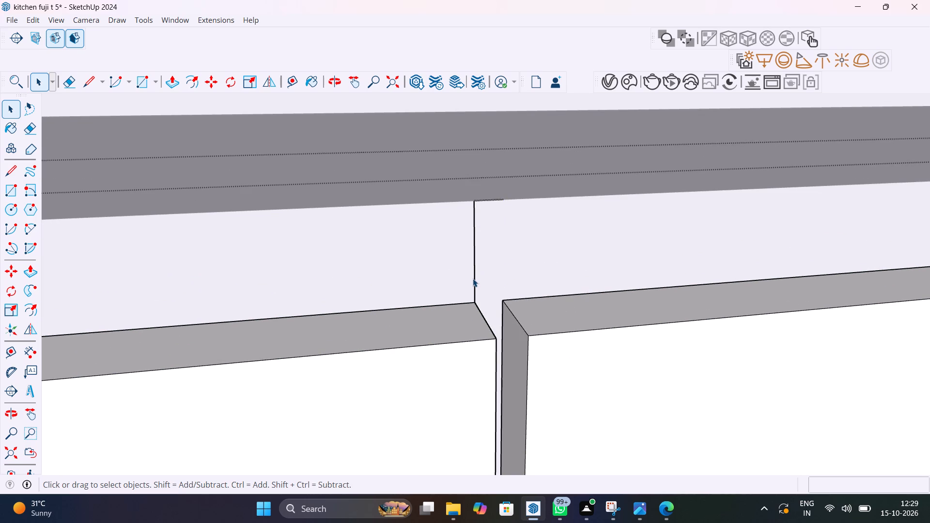
click(475, 281)
key(Delete)
key(e)
drag(492, 197, 496, 203)
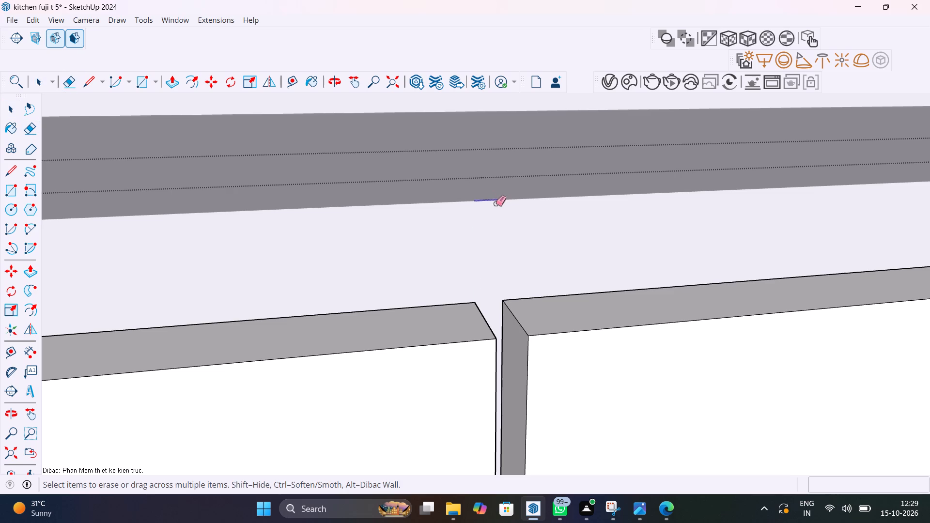
Erase the leftover strip edges above the gaps on both sides of the third upper door.
scroll(498, 227, down, 15)
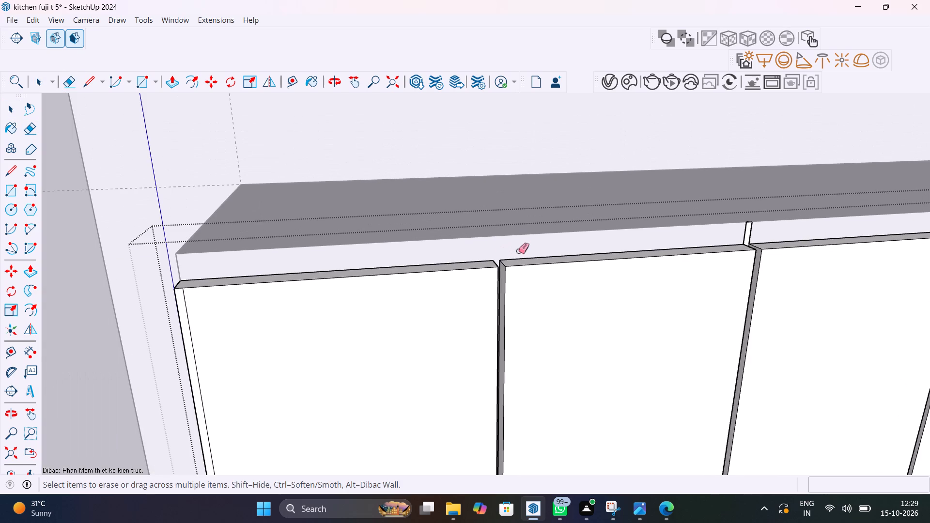
shift+middle_drag(518, 251, 219, 266)
scroll(478, 241, up, 11)
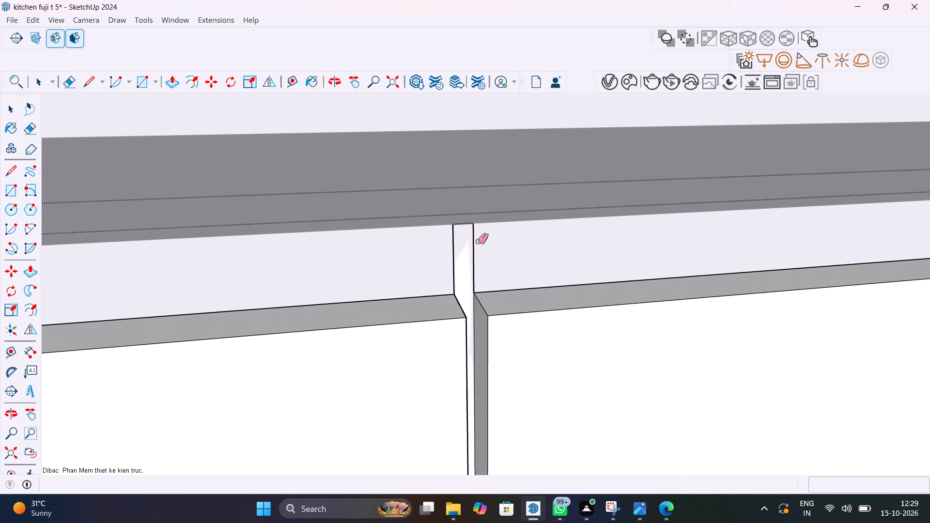
drag(478, 241, 440, 253)
click(467, 225)
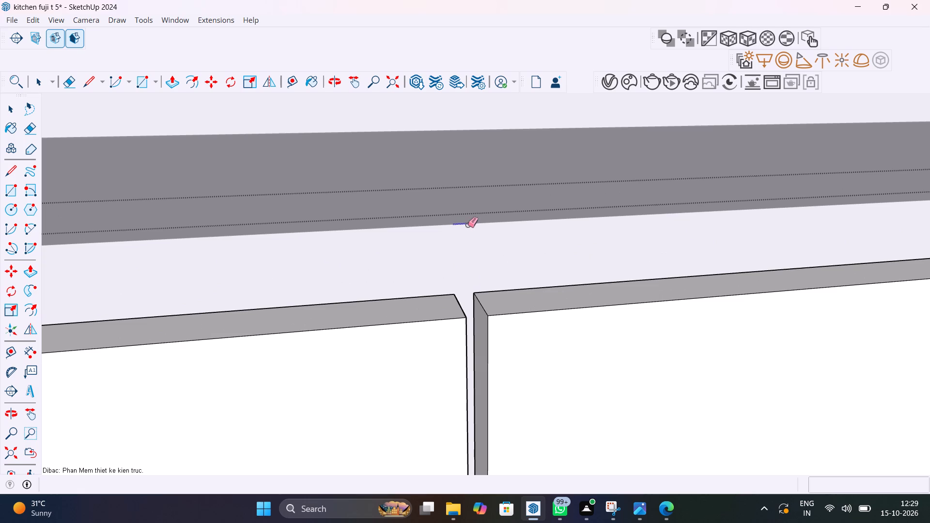
scroll(467, 229, down, 7)
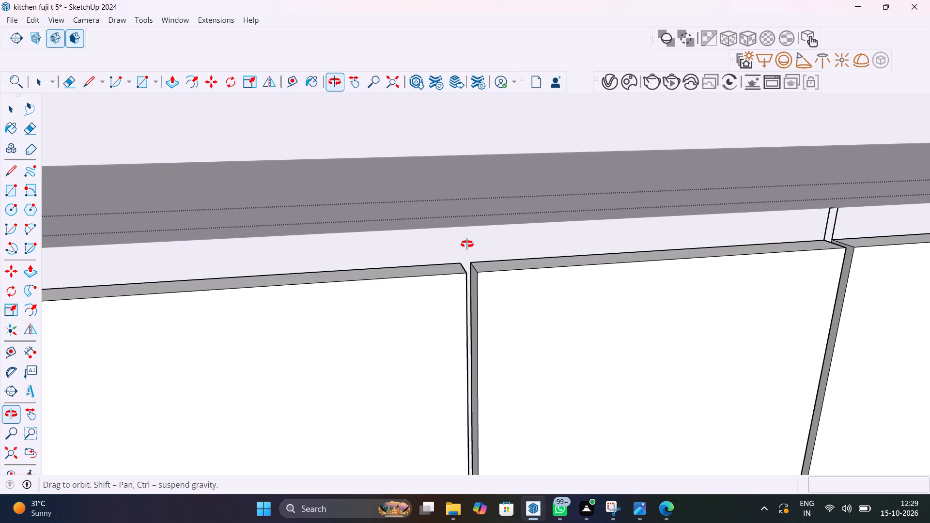
scroll(581, 283, up, 8)
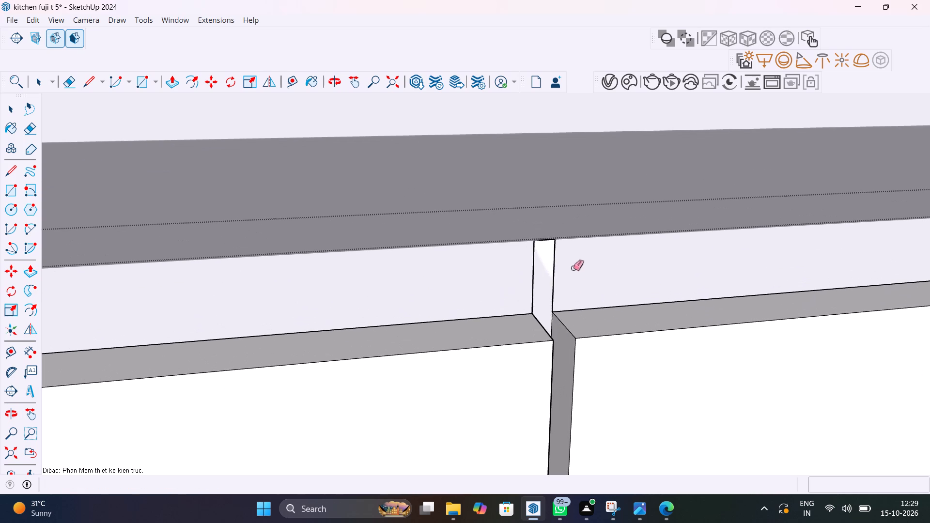
drag(573, 268, 499, 273)
click(544, 243)
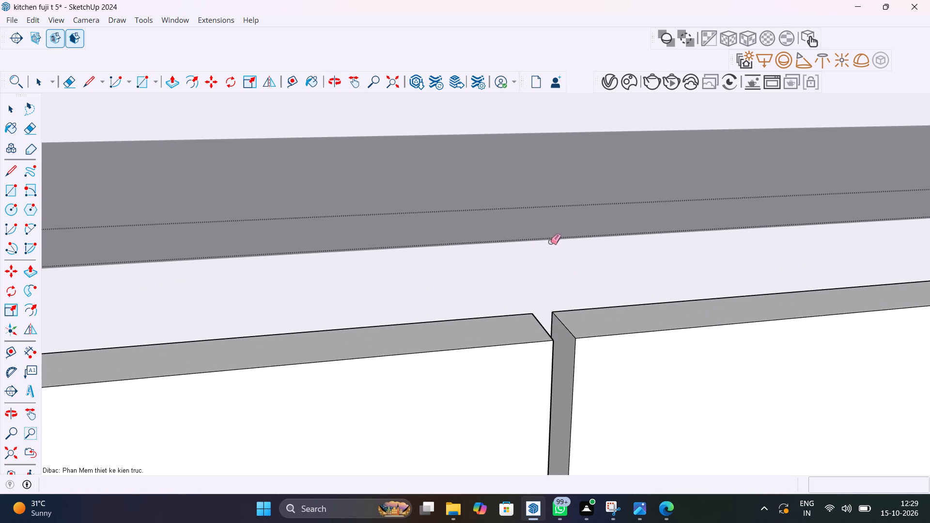
Erase the leftover strip edges above the gaps on both sides of the fifth upper door.
scroll(550, 242, down, 12)
shift+middle_drag(589, 256, 253, 355)
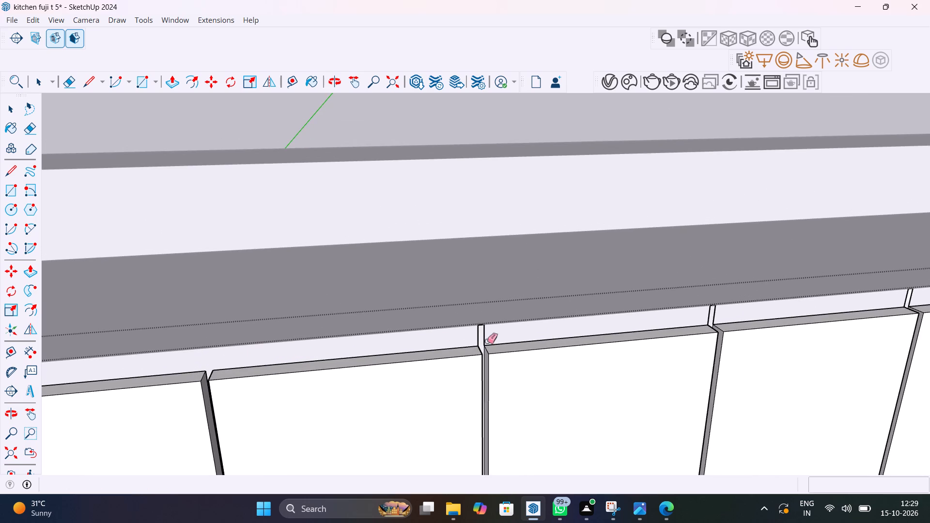
scroll(493, 339, up, 9)
drag(493, 338, 410, 338)
drag(466, 306, 466, 305)
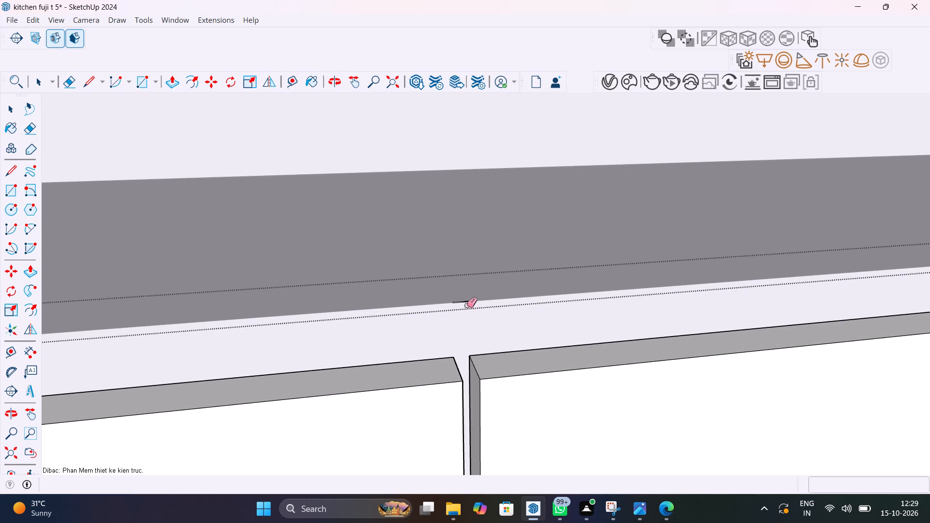
drag(466, 305, 463, 298)
scroll(466, 304, down, 14)
scroll(641, 308, up, 2)
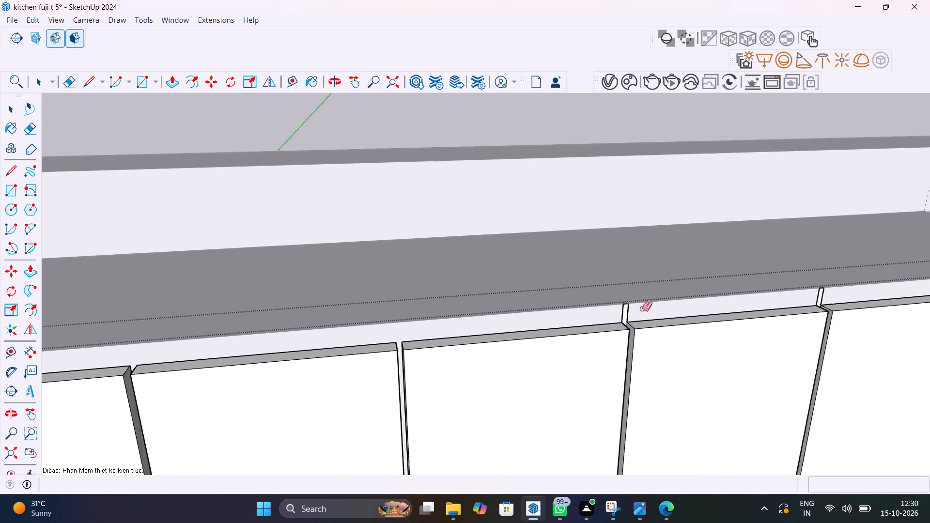
scroll(642, 308, up, 12)
drag(600, 316, 547, 326)
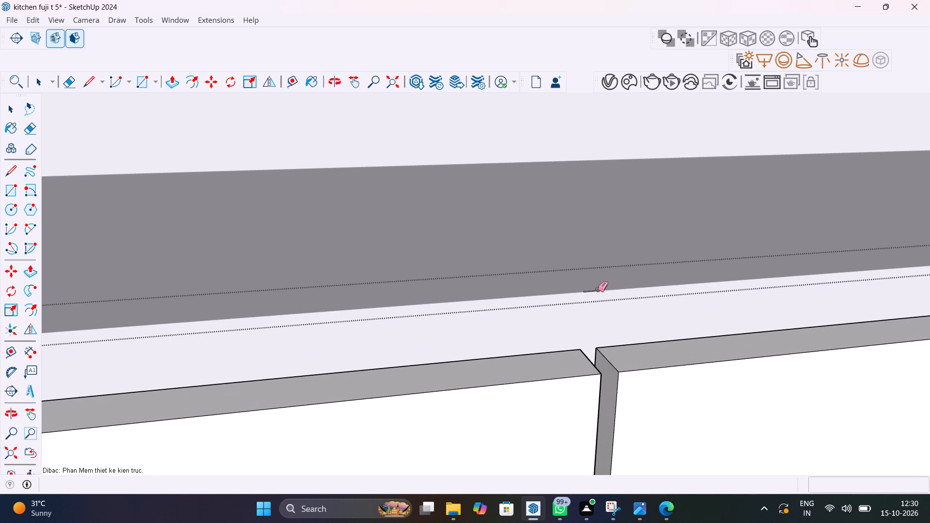
click(596, 291)
Erase the leftover strip edges above the gaps on both sides of the seventh upper door and close the door panel.
scroll(596, 296, down, 14)
shift+middle_drag(714, 297, 687, 304)
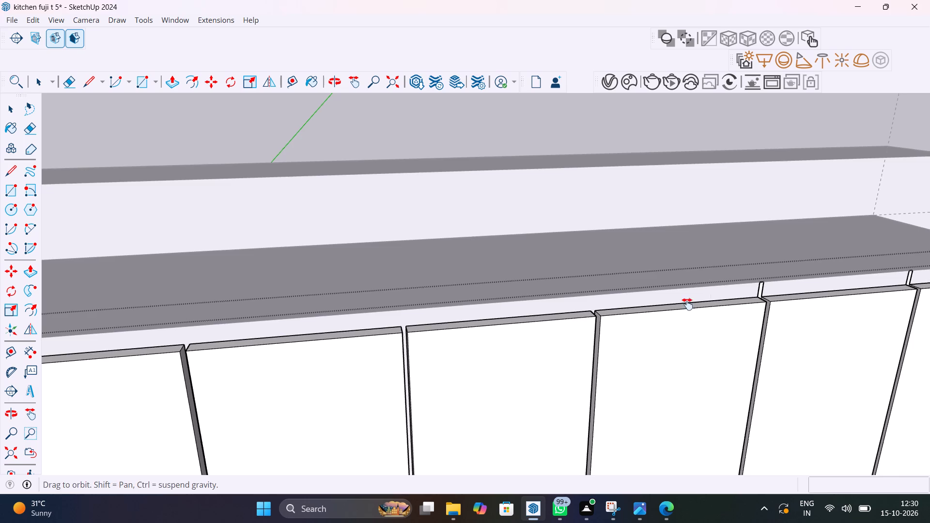
shift+middle_drag(687, 304, 444, 341)
scroll(526, 329, up, 10)
drag(454, 343, 436, 344)
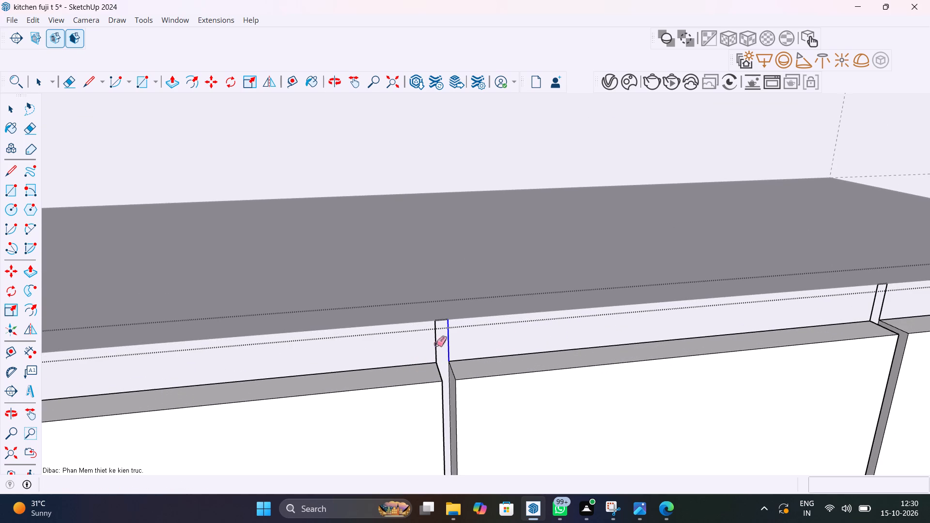
drag(436, 344, 422, 344)
drag(448, 318, 439, 322)
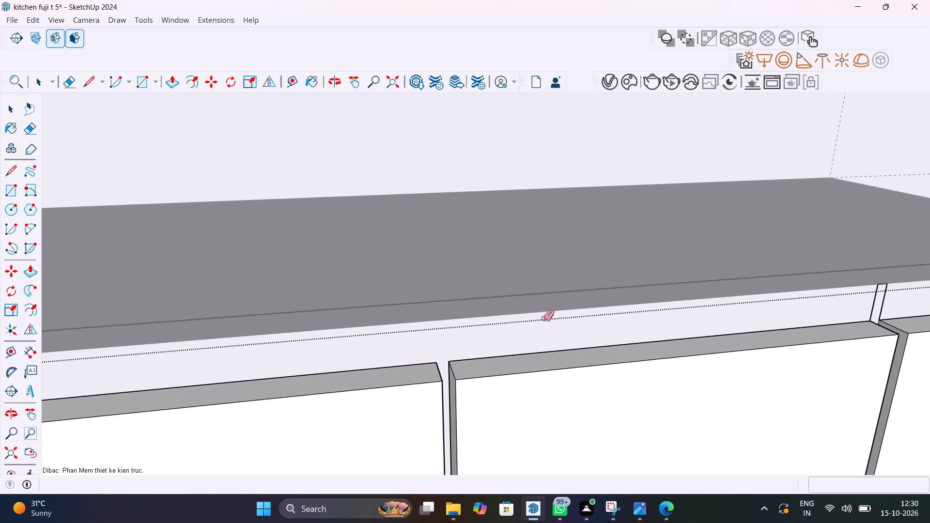
shift+middle_drag(795, 317, 443, 360)
shift+scroll(788, 316, down, 1)
scroll(522, 351, up, 6)
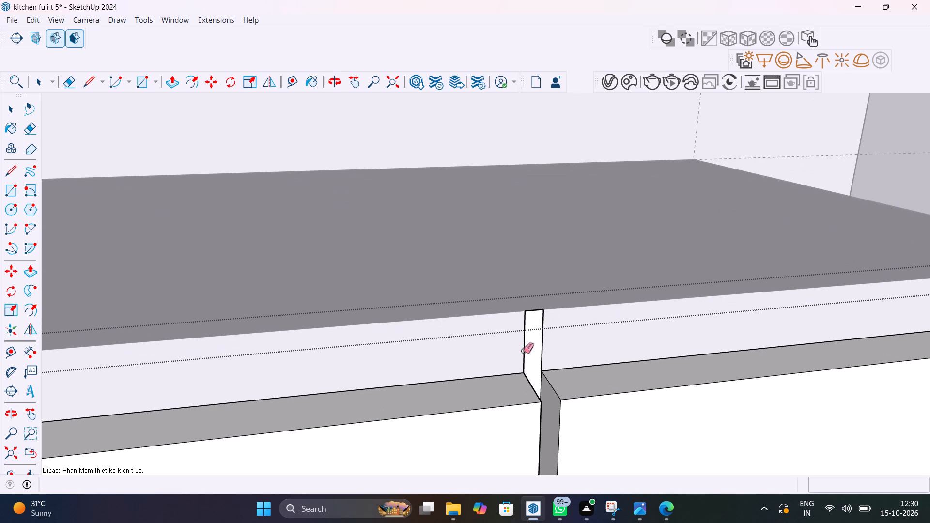
drag(523, 349, 542, 349)
drag(537, 315, 533, 301)
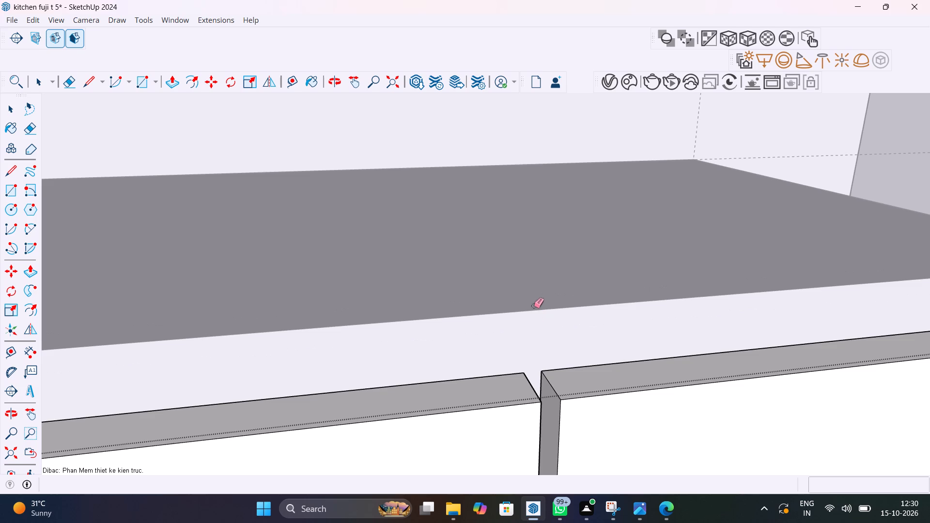
scroll(534, 316, down, 16)
scroll(534, 316, down, 7)
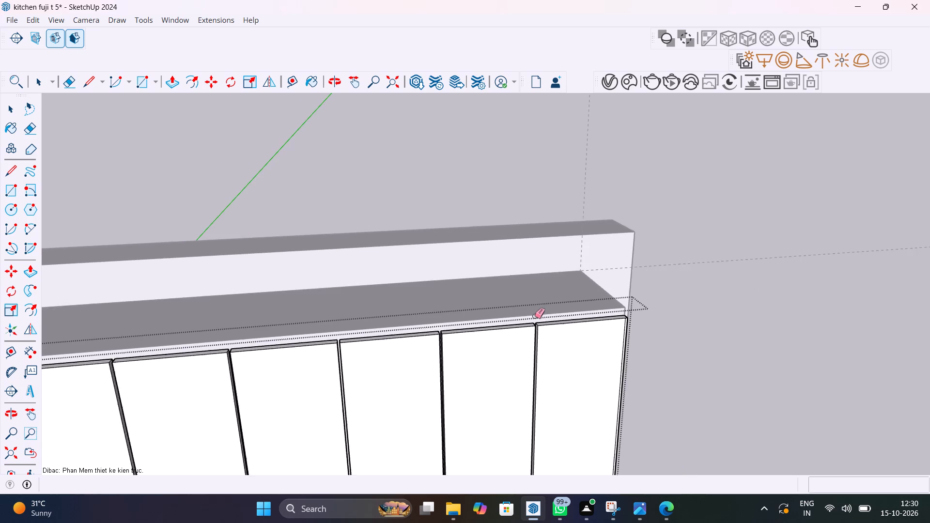
key(space)
click(689, 329)
Open the upper cabinet body for editing and copy its top front edge 1" downward.
shift+middle_drag(544, 359, 712, 294)
scroll(640, 328, down, 8)
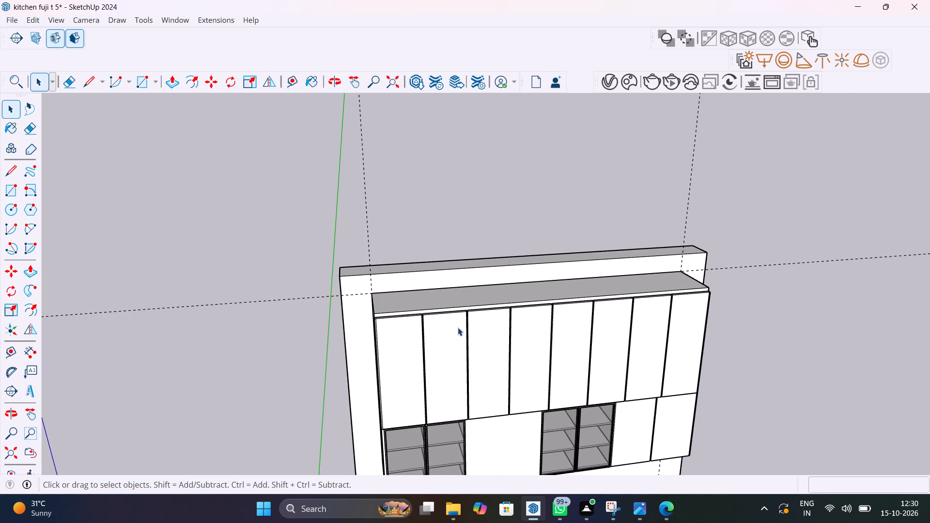
scroll(390, 313, up, 11)
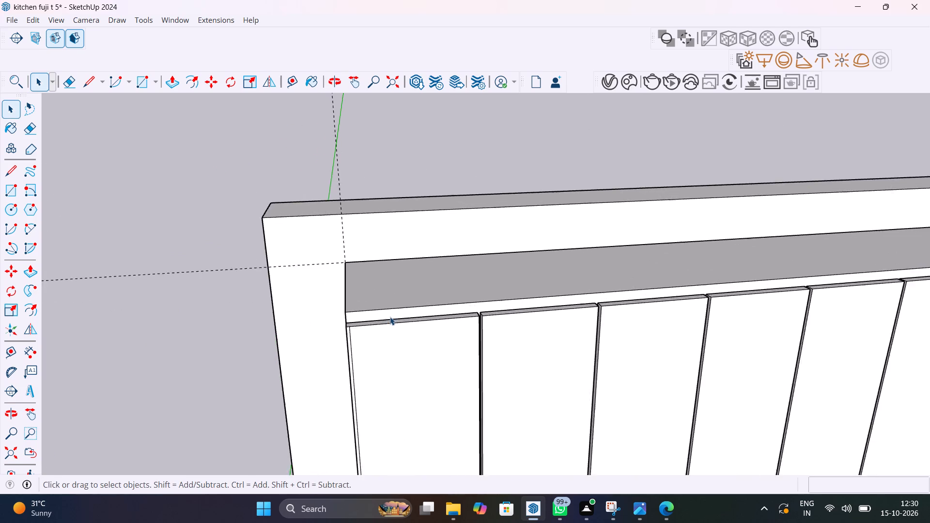
scroll(390, 317, up, 6)
middle_drag(379, 326, 561, 300)
double_click(469, 317)
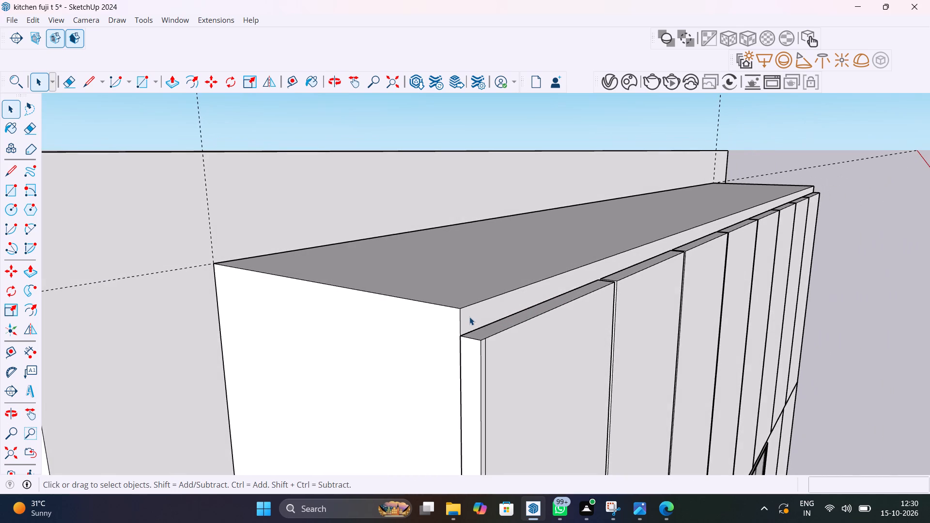
click(462, 308)
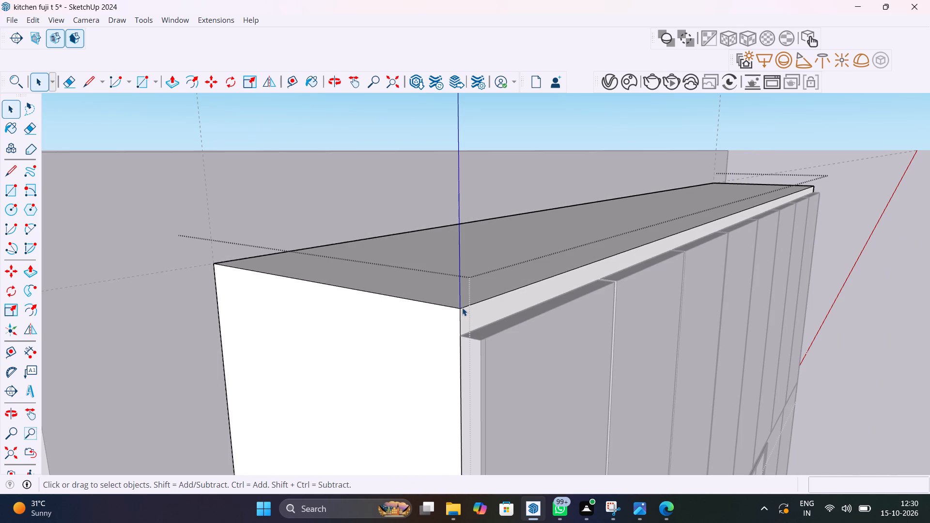
click(466, 306)
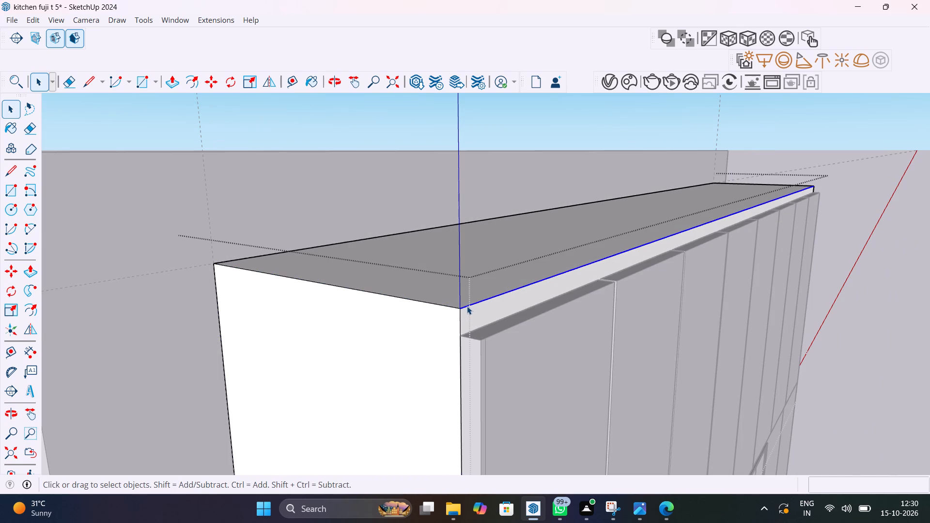
key(m)
click(461, 312)
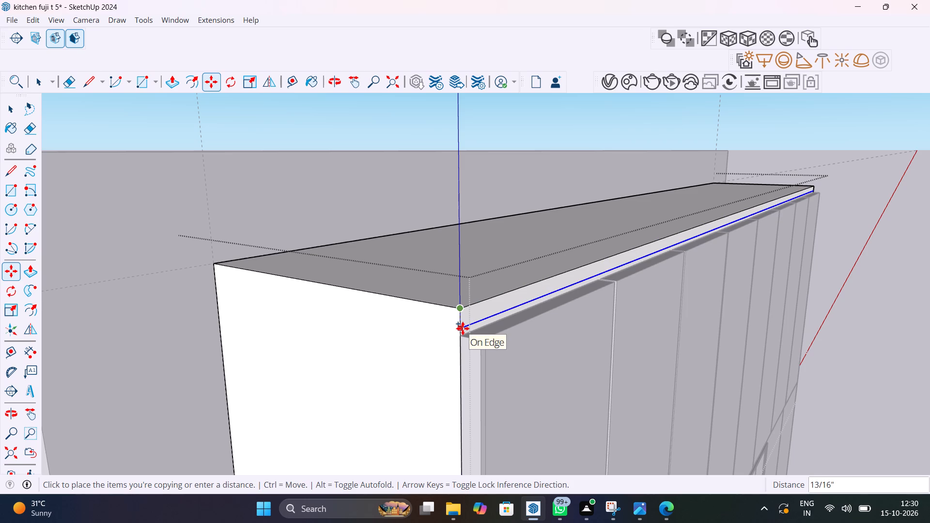
scroll(463, 328, up, 13)
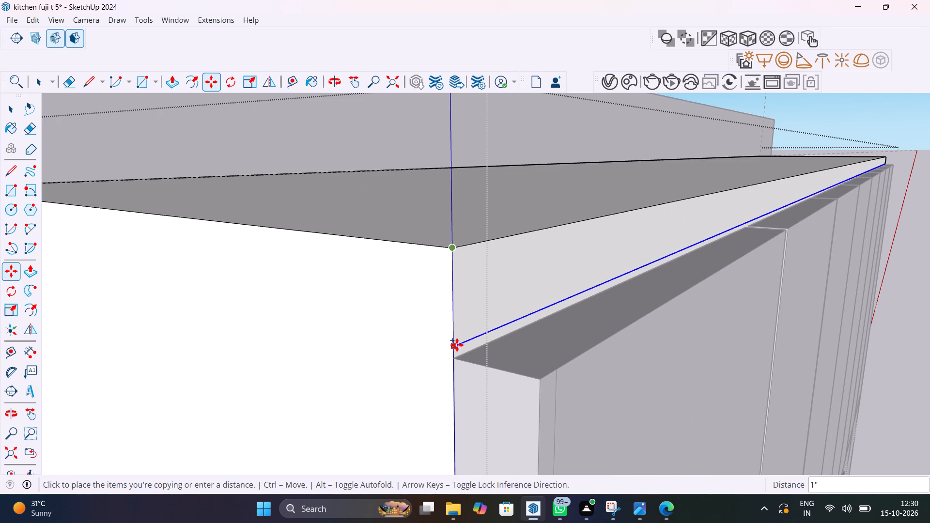
click(457, 345)
key(space)
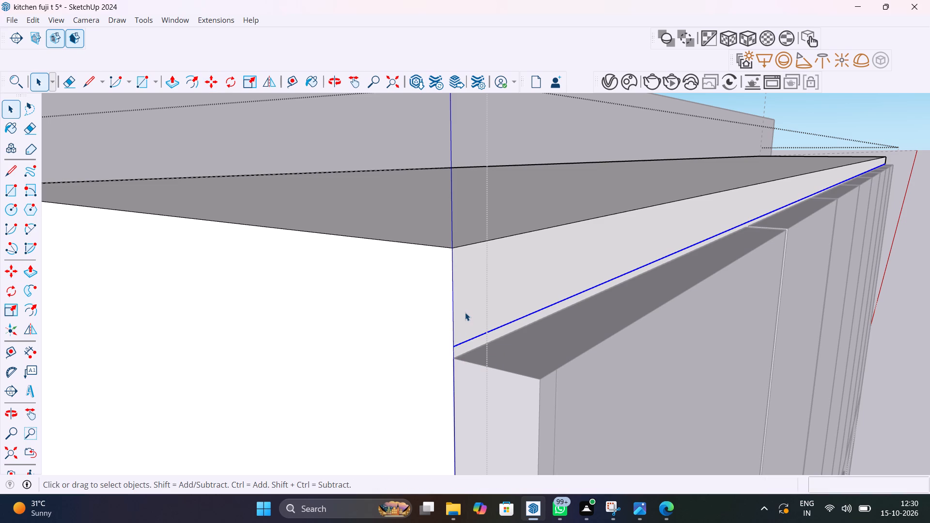
Pull the strip above the doors forward 1" to the door fronts and close the cabinet body.
click(465, 312)
key(p)
click(465, 312)
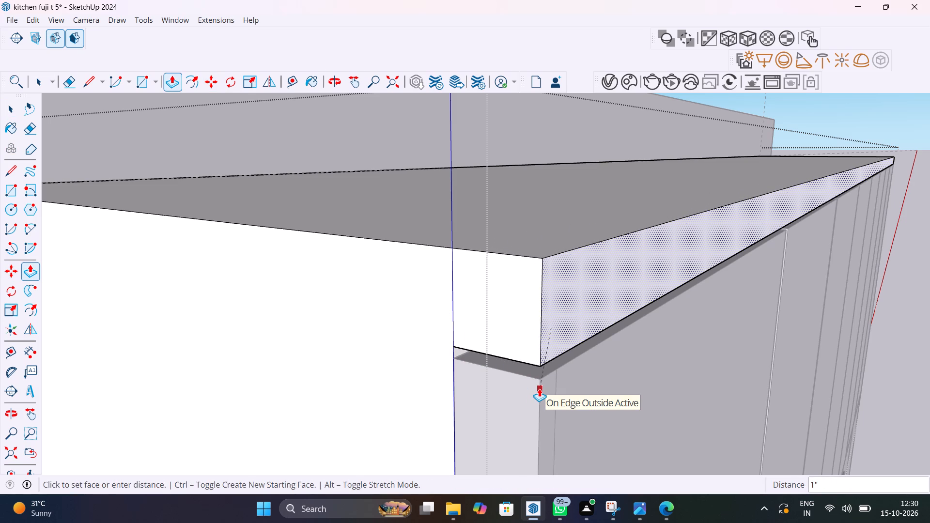
click(539, 388)
scroll(530, 387, down, 20)
scroll(530, 387, down, 3)
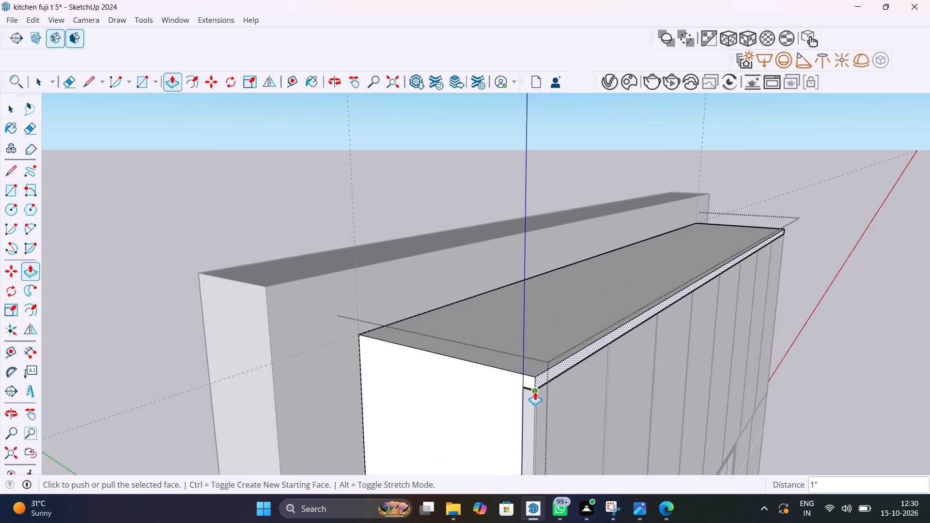
key(space)
click(275, 216)
scroll(479, 332, down, 10)
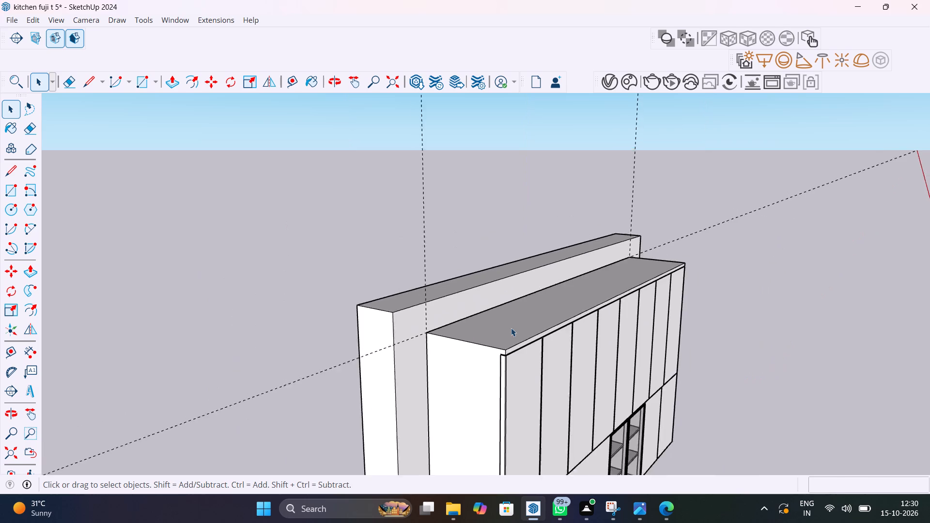
scroll(511, 328, down, 3)
middle_drag(561, 353, 369, 278)
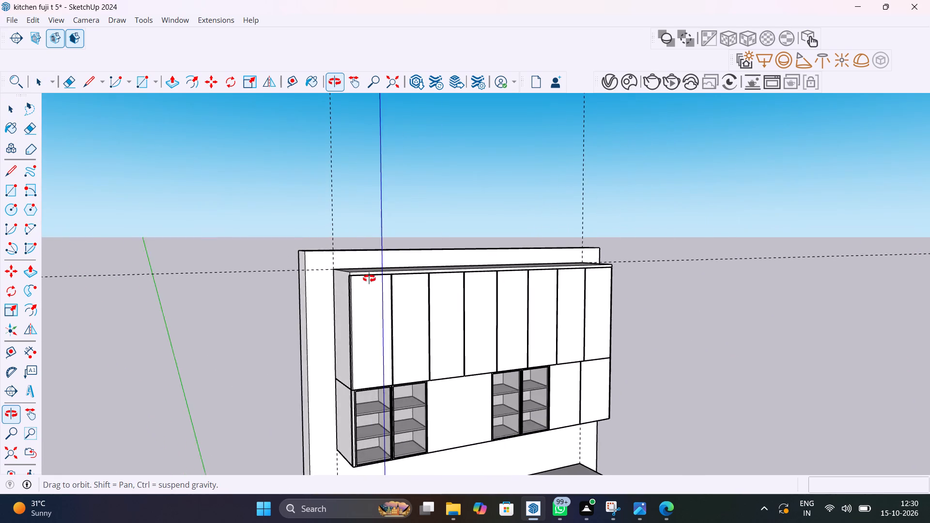
Examine the upper cabinets, their open shelf units and door gaps from several viewpoints against the whole kitchen.
middle_drag(369, 278, 335, 304)
scroll(495, 368, down, 7)
shift+middle_drag(504, 373, 393, 272)
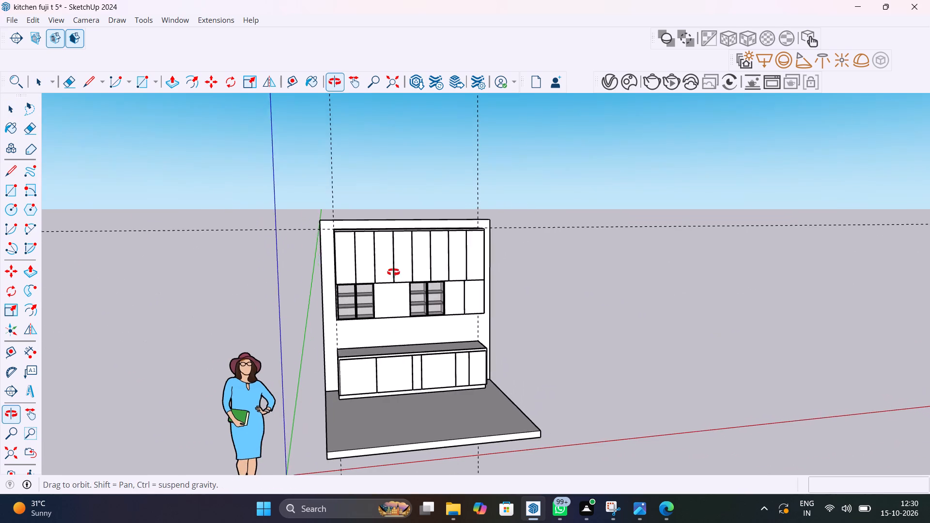
shift+middle_drag(393, 272, 389, 272)
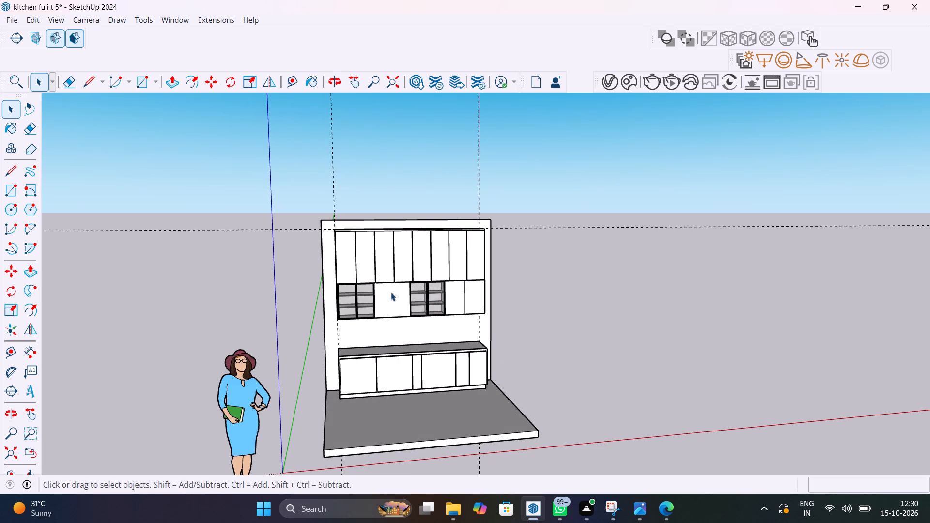
scroll(407, 318, up, 5)
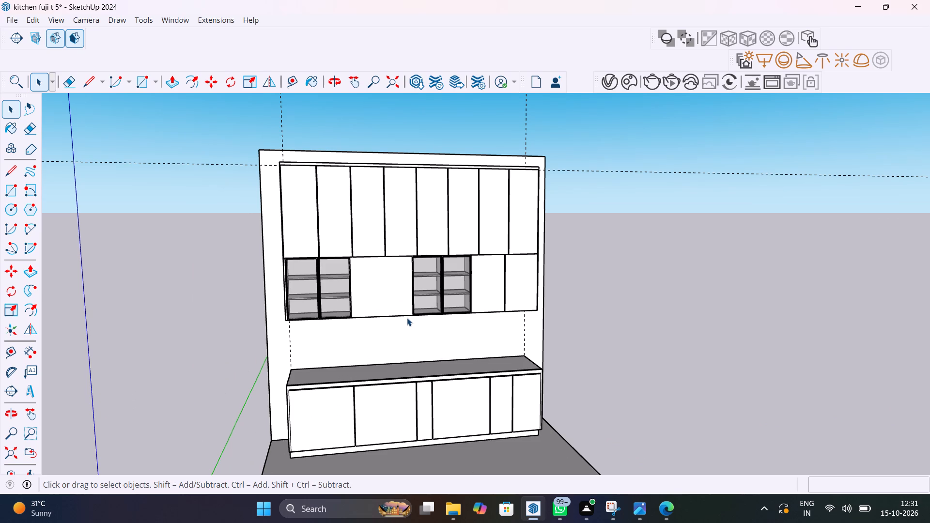
scroll(403, 248, up, 10)
middle_drag(422, 319, 476, 259)
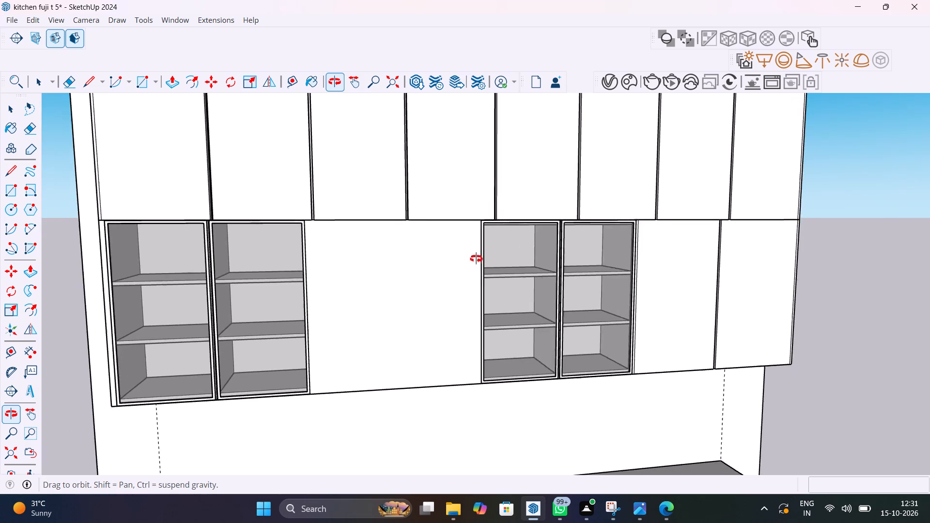
middle_drag(476, 259, 513, 243)
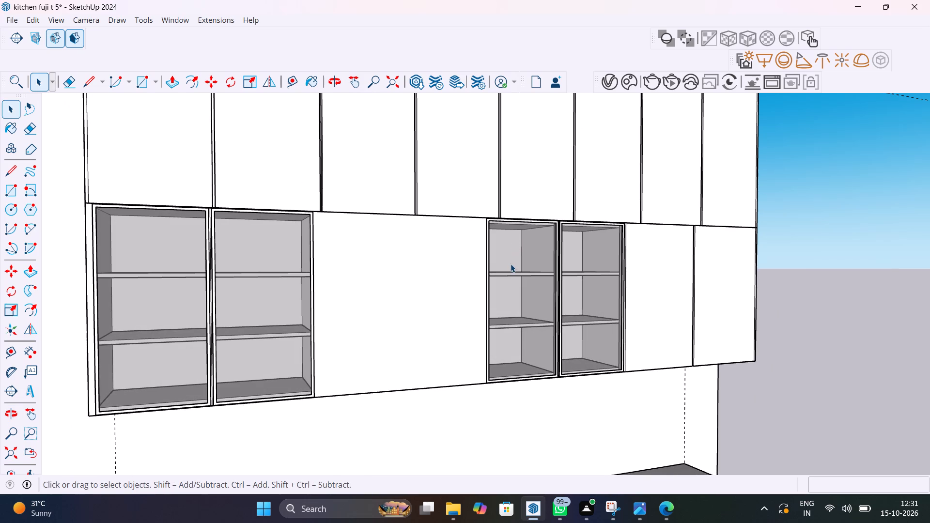
scroll(500, 291, down, 11)
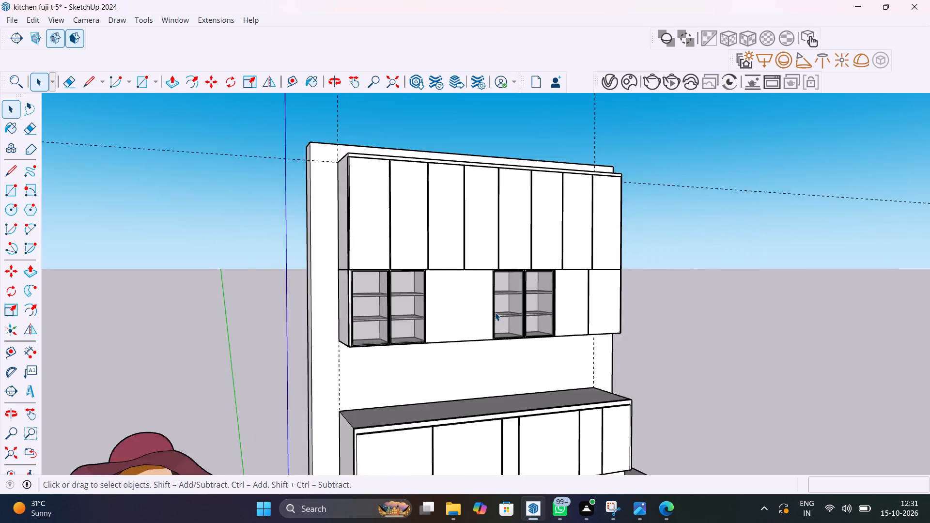
scroll(482, 467, down, 1)
Open the lower cabinet's door panel for editing around the top of the second door.
shift+middle_drag(472, 444, 437, 396)
scroll(479, 413, up, 9)
shift+middle_drag(482, 416, 461, 371)
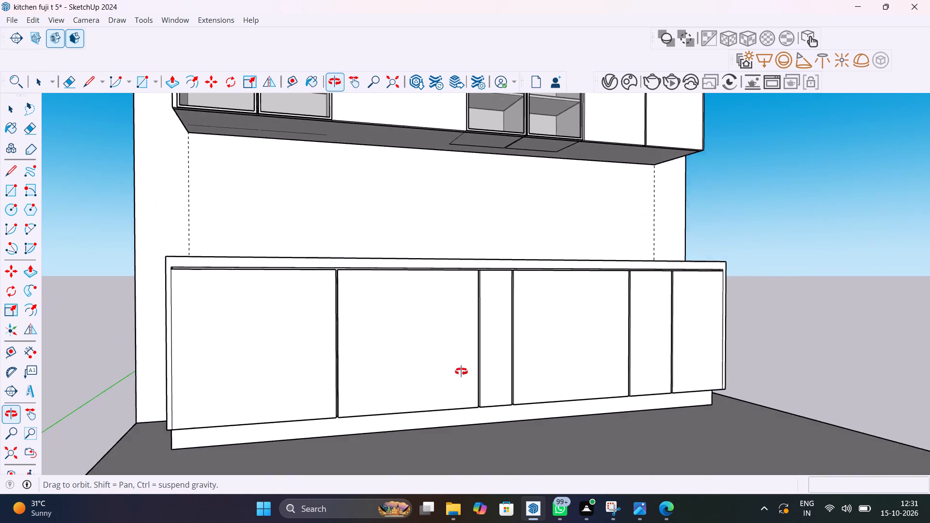
shift+middle_drag(461, 371, 494, 370)
double_click(443, 339)
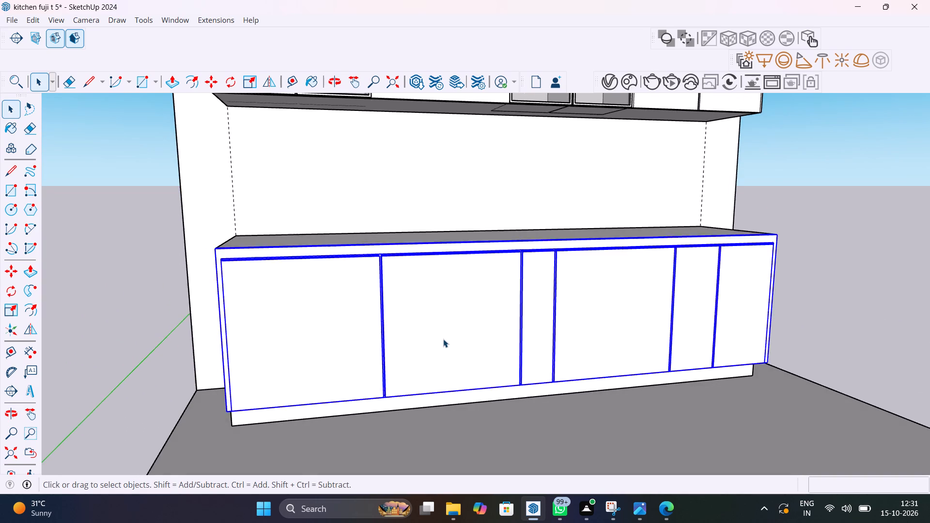
scroll(427, 278, up, 10)
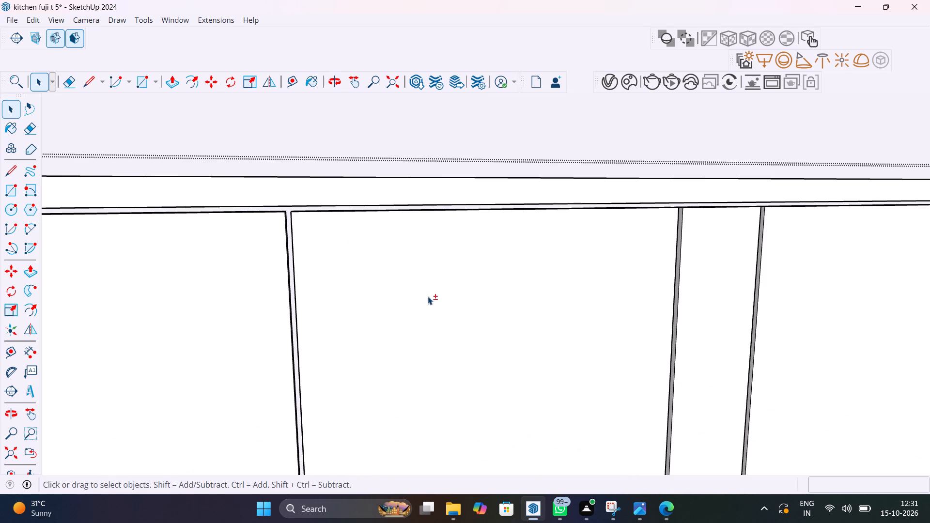
shift+middle_drag(428, 296, 573, 284)
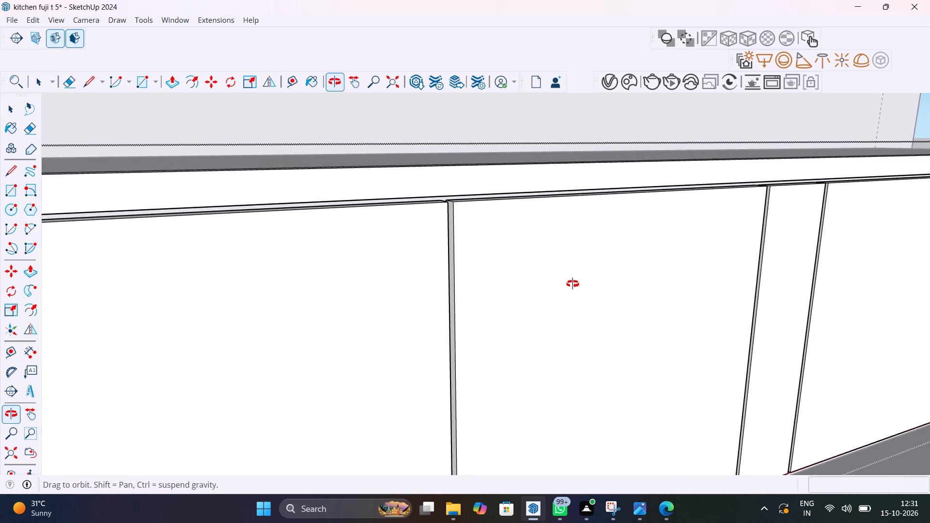
shift+middle_drag(573, 284, 573, 284)
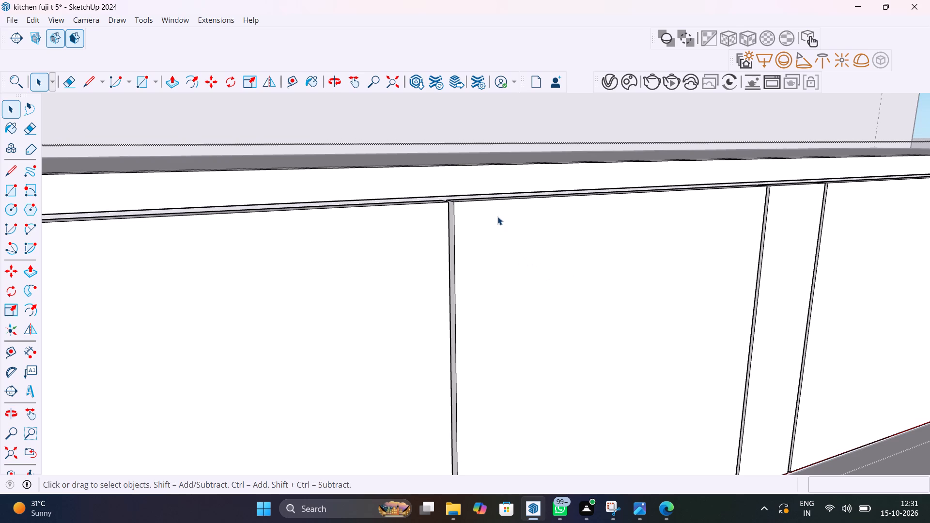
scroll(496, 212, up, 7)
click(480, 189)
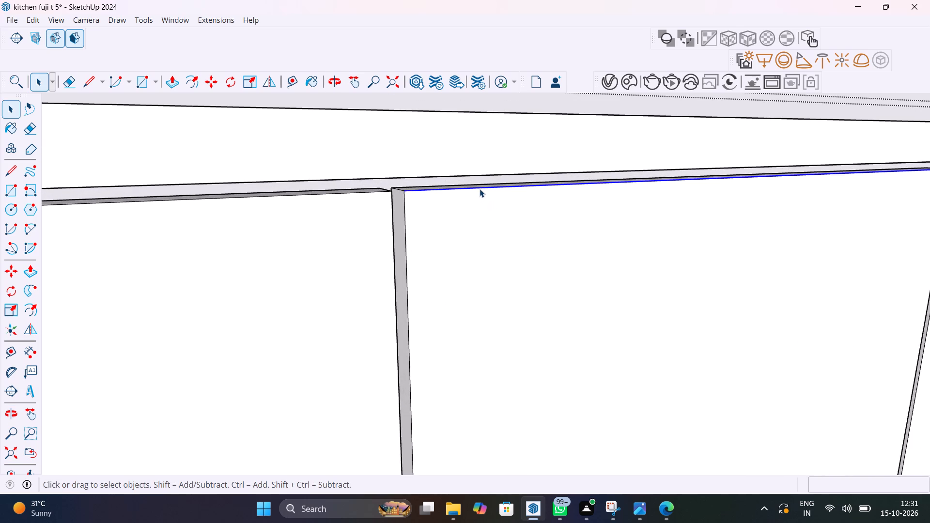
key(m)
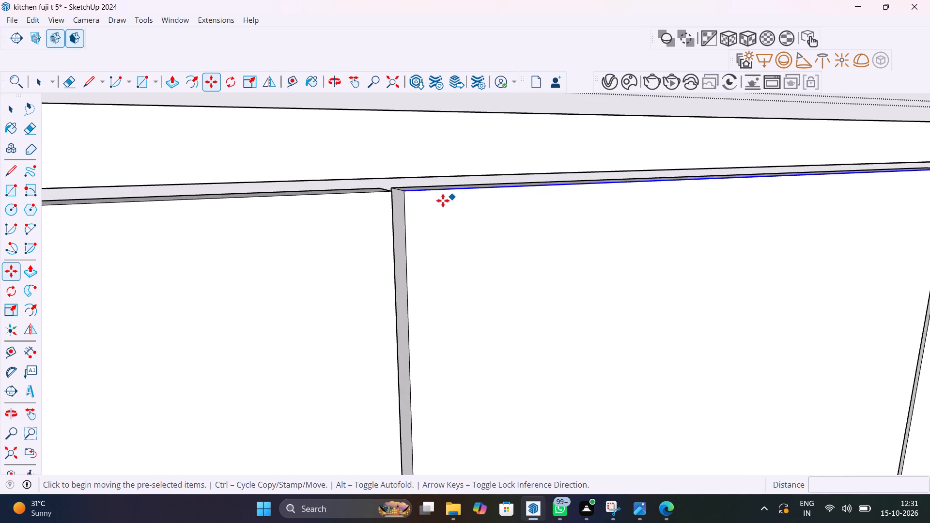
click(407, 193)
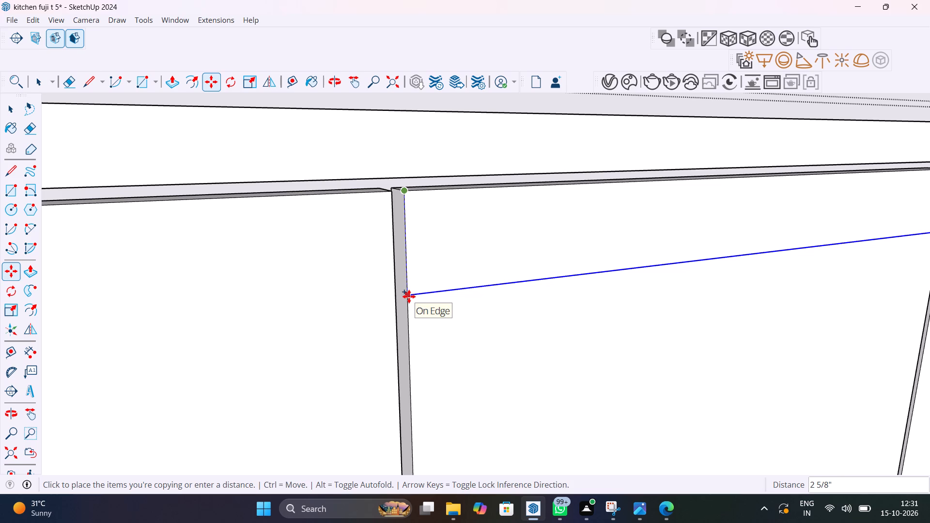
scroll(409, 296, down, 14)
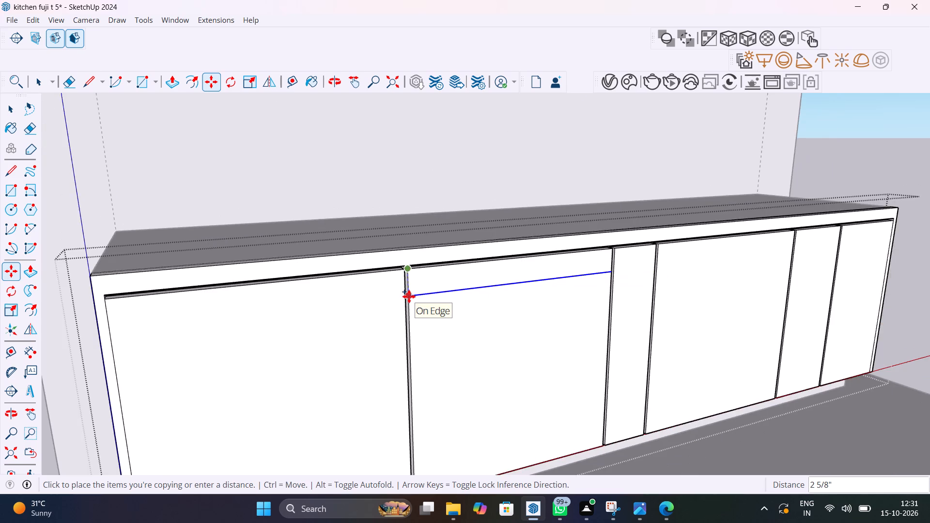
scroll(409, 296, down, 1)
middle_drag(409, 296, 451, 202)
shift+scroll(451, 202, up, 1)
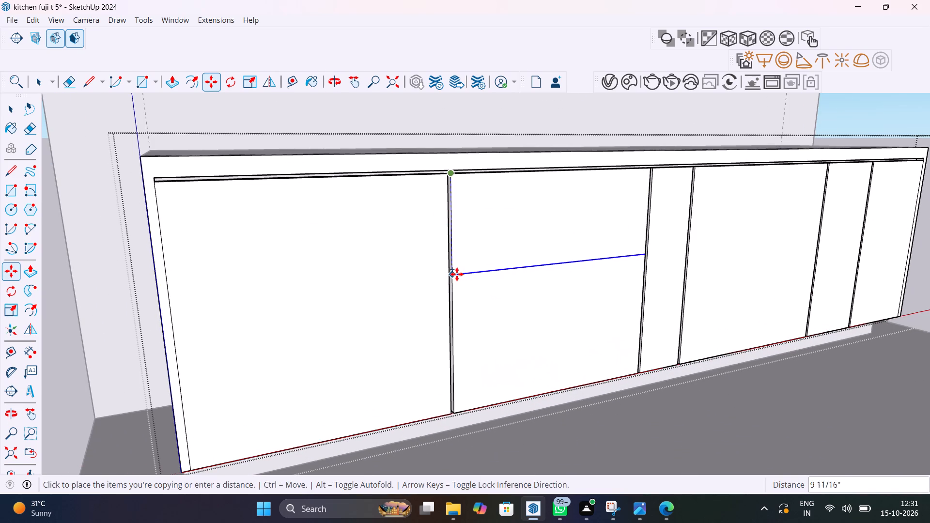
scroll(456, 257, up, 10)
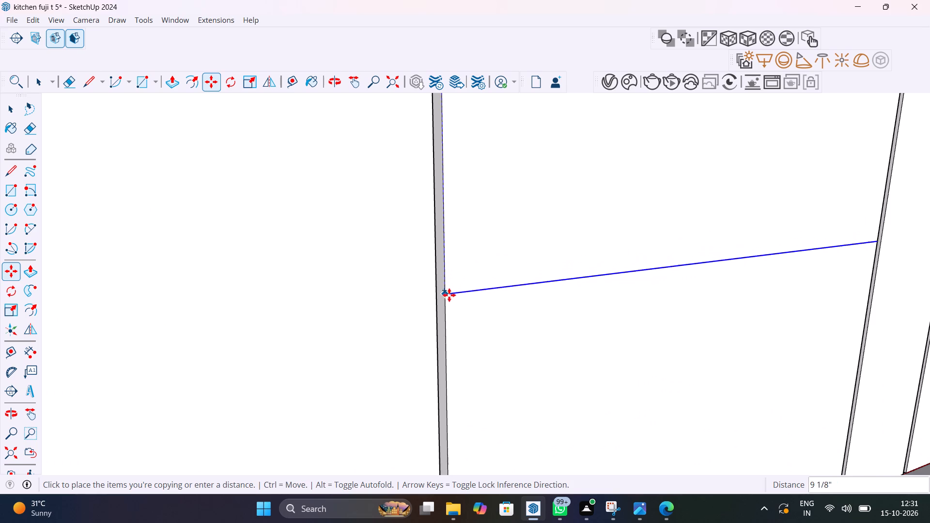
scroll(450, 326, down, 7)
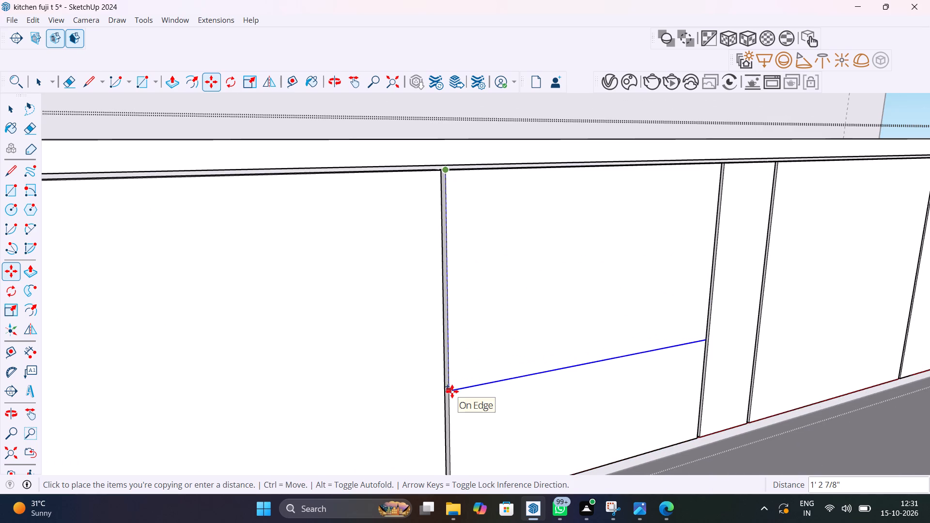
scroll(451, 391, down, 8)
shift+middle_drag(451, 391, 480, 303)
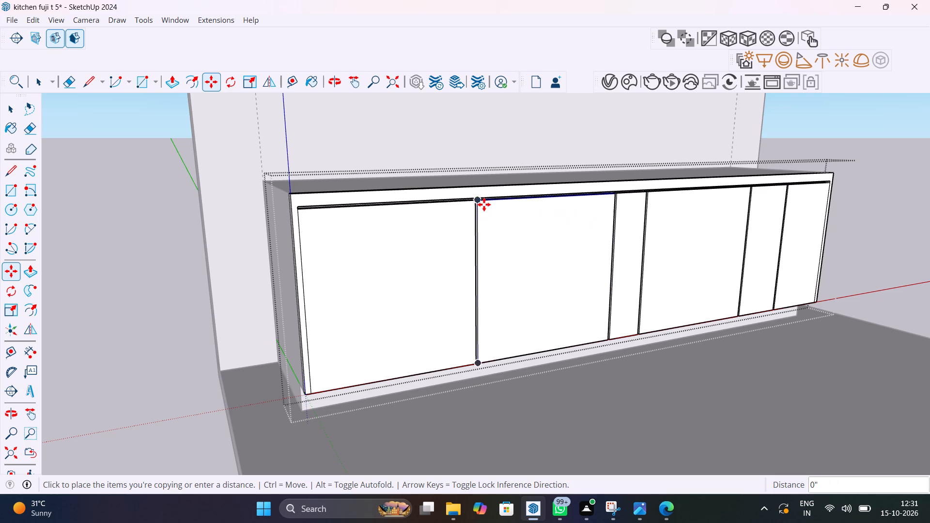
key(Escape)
Copy the second lower door's top front edge straight down about 1' 3/16" to divide the door face.
scroll(484, 203, up, 16)
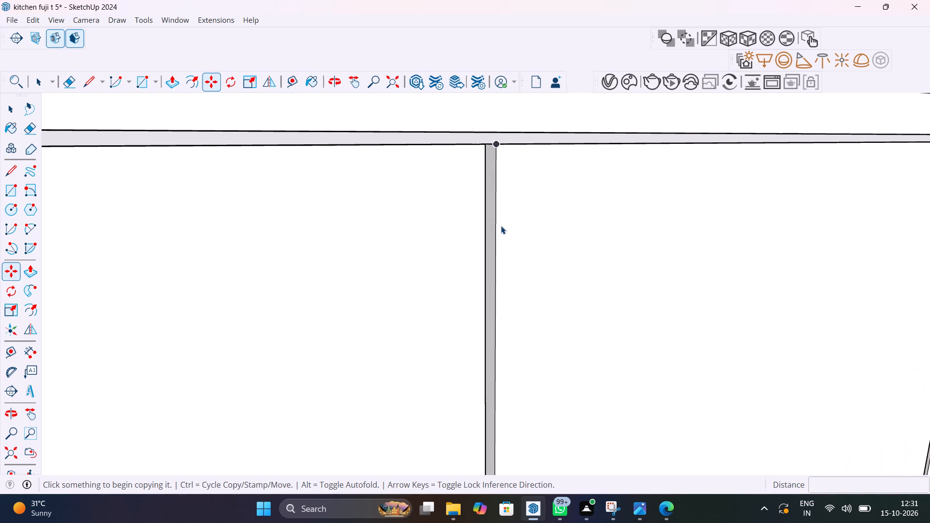
key(space)
click(537, 144)
scroll(537, 144, up, 1)
middle_drag(535, 143, 459, 180)
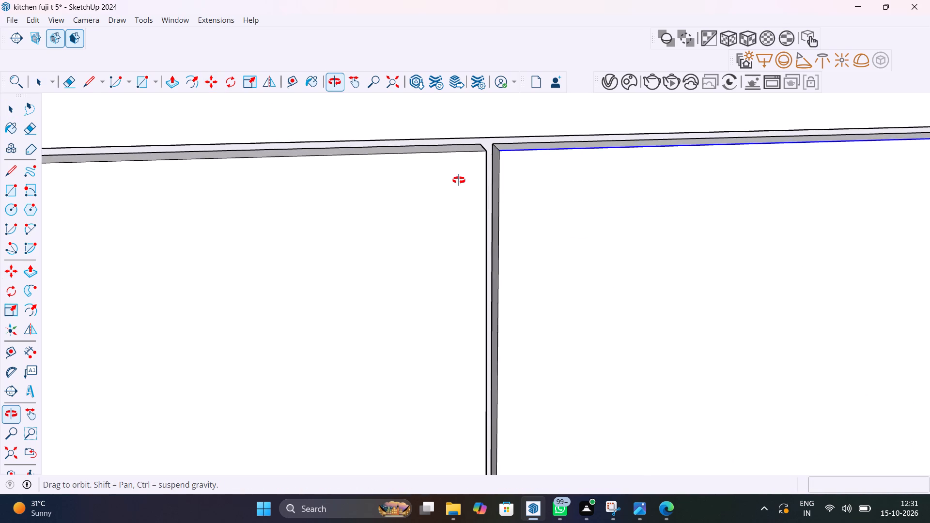
middle_drag(459, 180, 480, 170)
key(m)
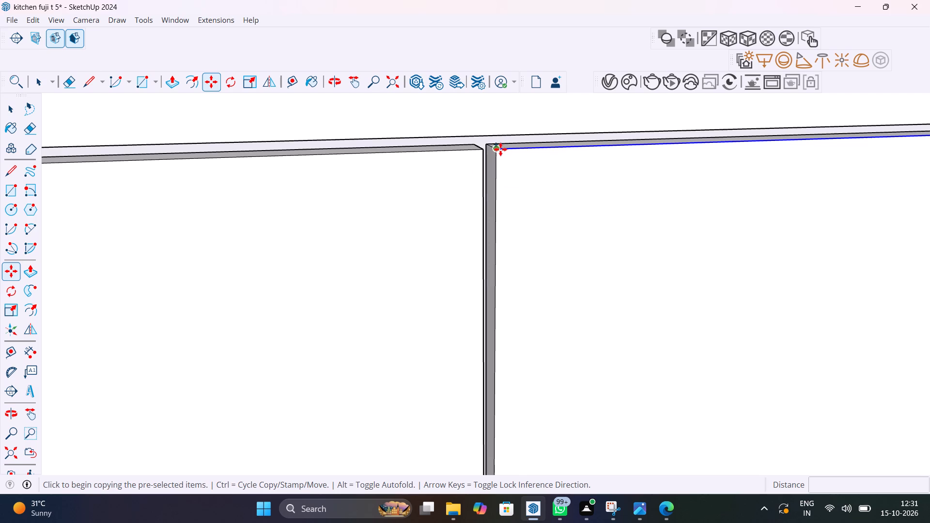
click(496, 150)
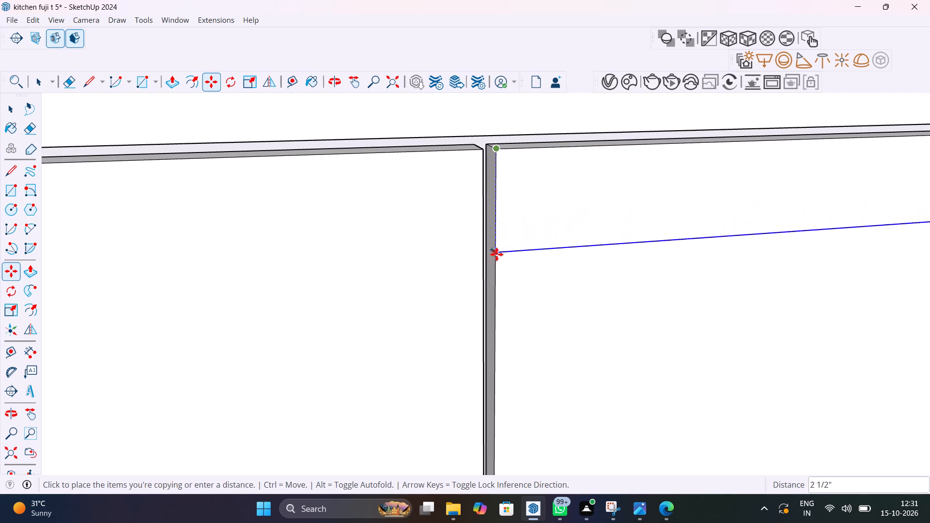
scroll(496, 322, down, 4)
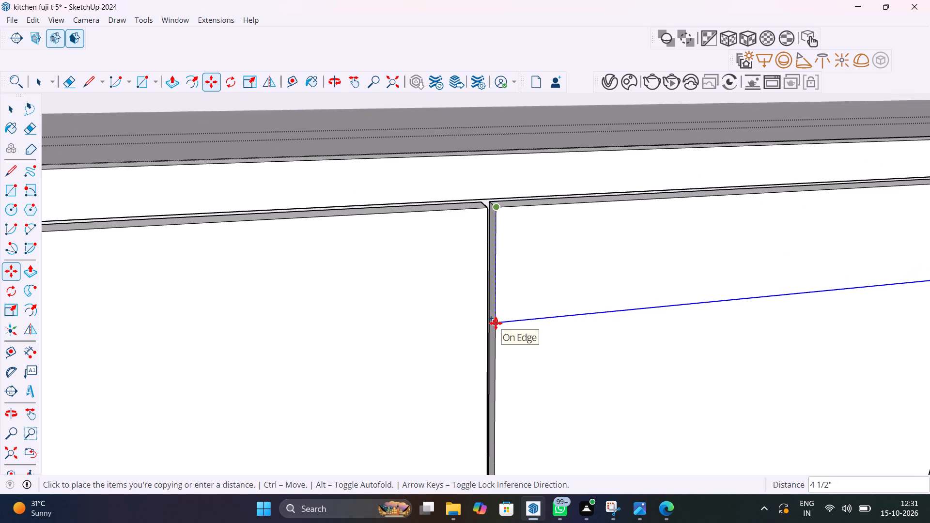
shift+middle_drag(495, 323, 519, 150)
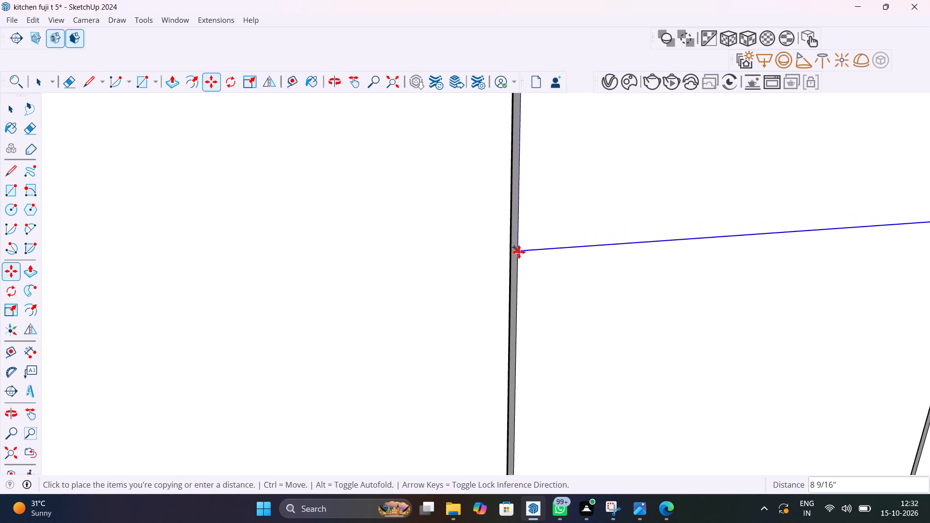
scroll(517, 317, down, 6)
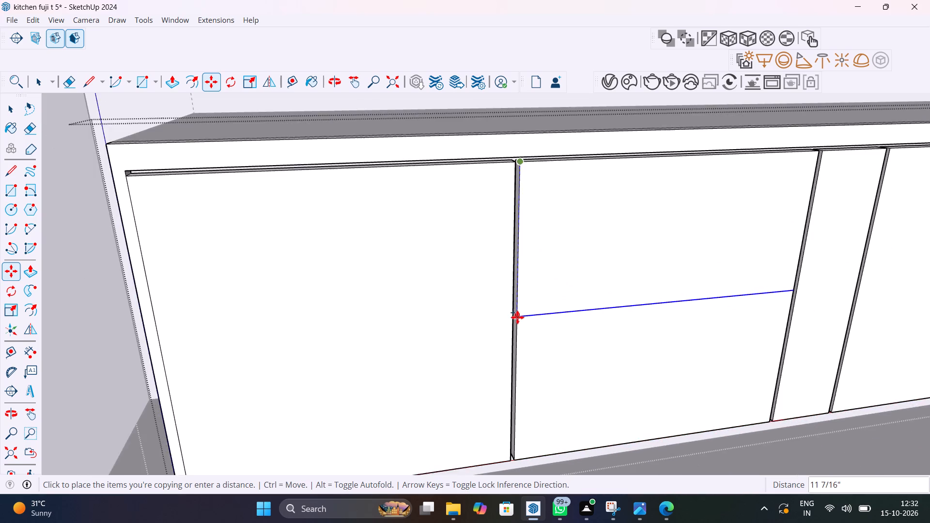
shift+middle_drag(517, 317, 520, 246)
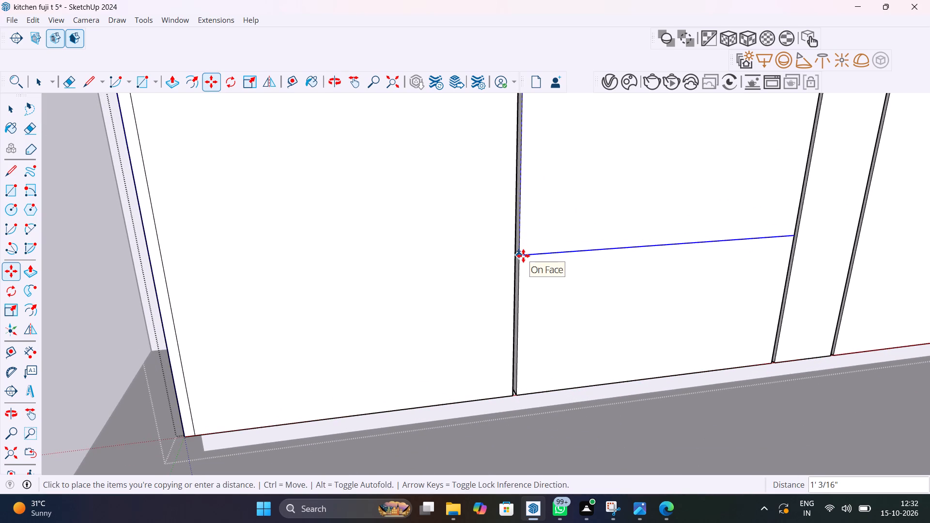
click(523, 256)
scroll(543, 237, up, 4)
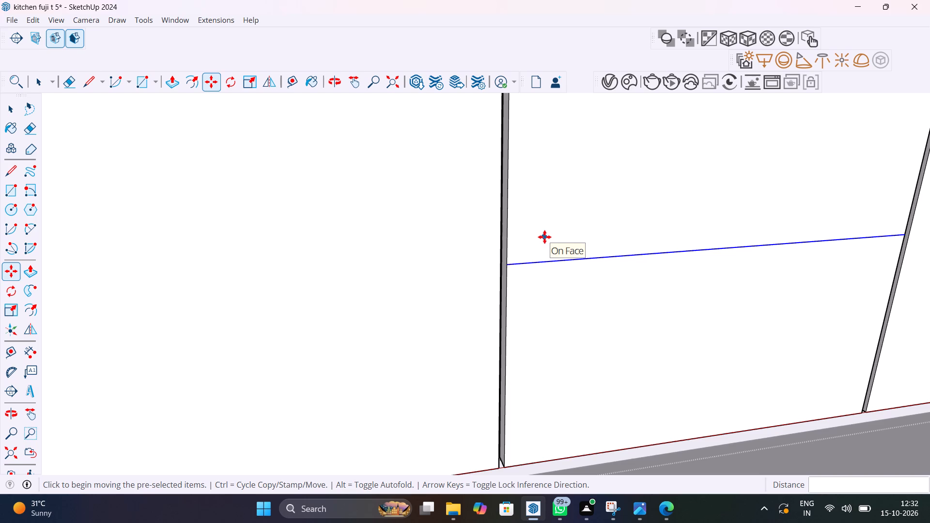
Copy the second lower door's top front edge down about 6 1/8" to add a dividing line in the upper section.
scroll(589, 271, down, 12)
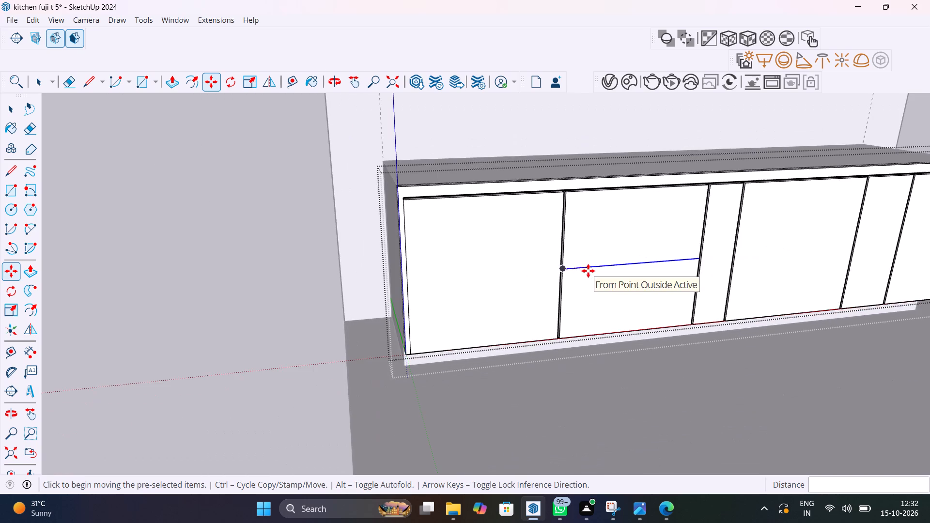
middle_drag(589, 273, 563, 340)
scroll(550, 287, up, 5)
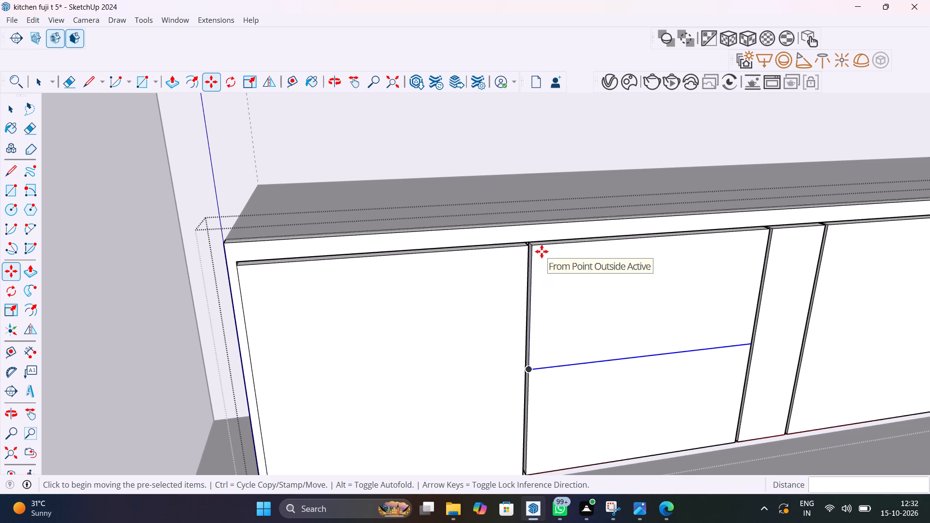
key(space)
scroll(543, 244, up, 4)
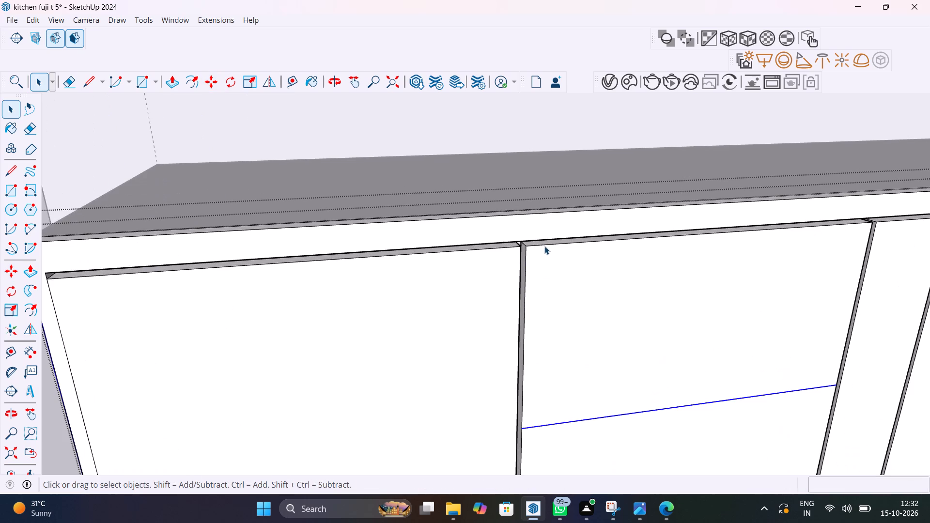
click(545, 246)
key(m)
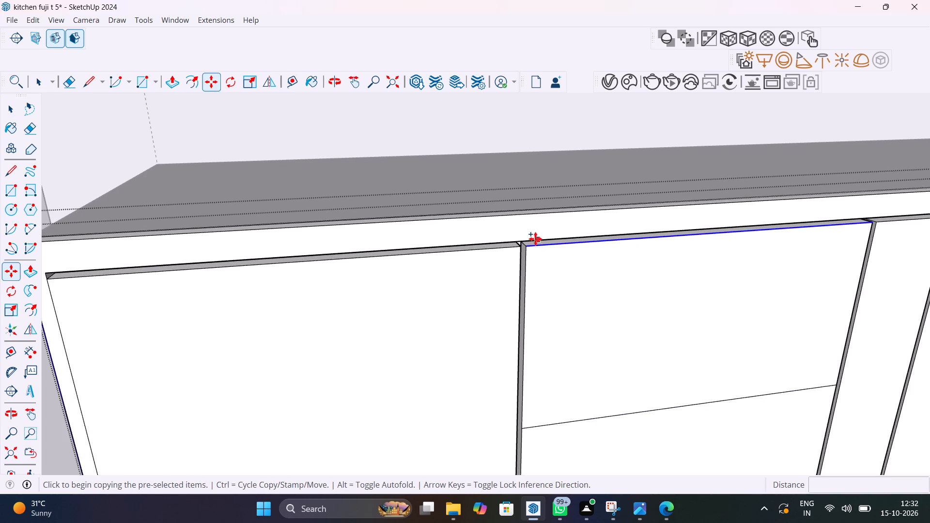
click(527, 246)
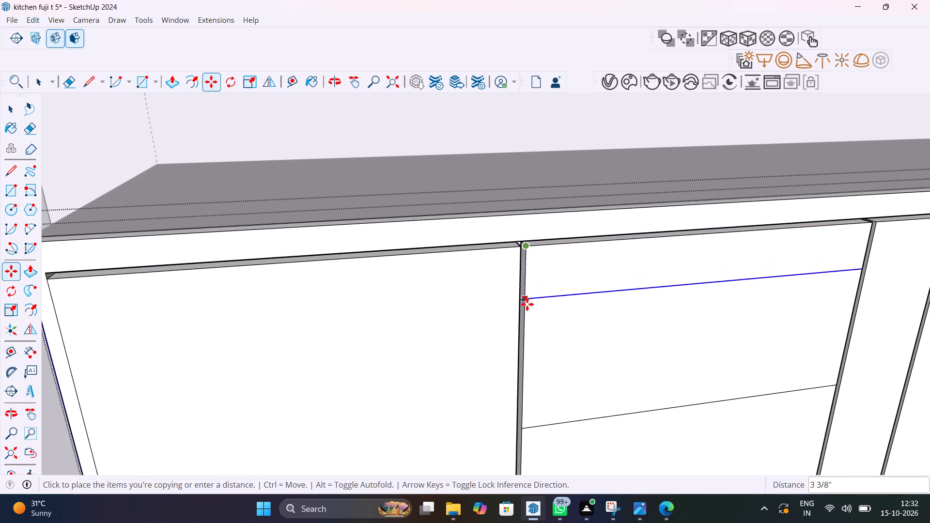
click(527, 343)
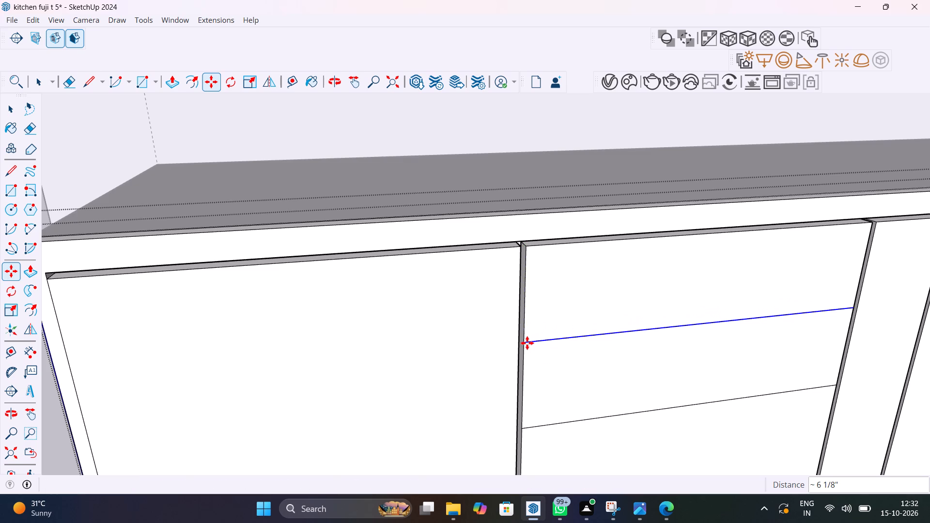
scroll(526, 346, up, 9)
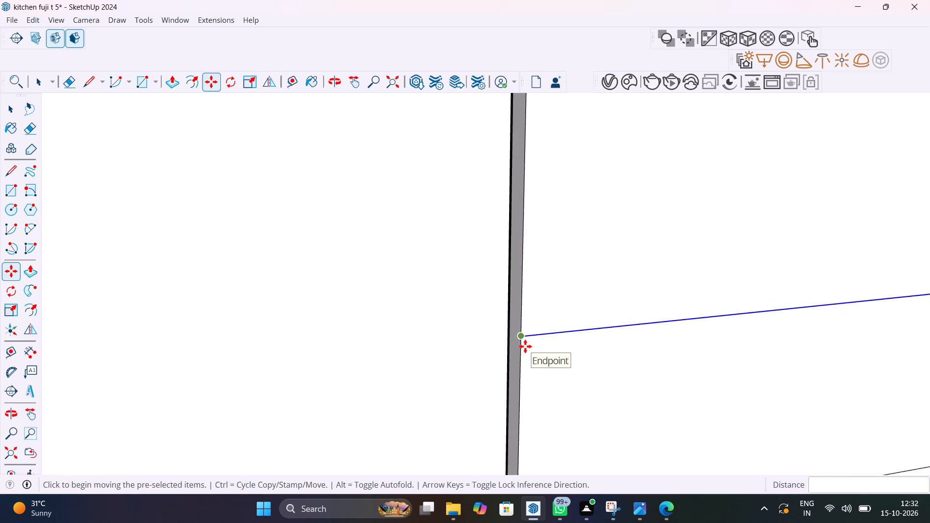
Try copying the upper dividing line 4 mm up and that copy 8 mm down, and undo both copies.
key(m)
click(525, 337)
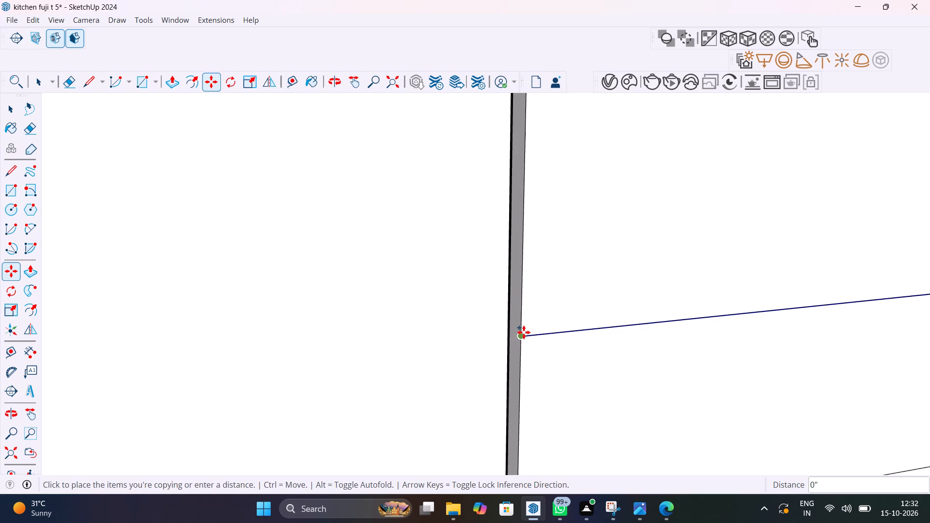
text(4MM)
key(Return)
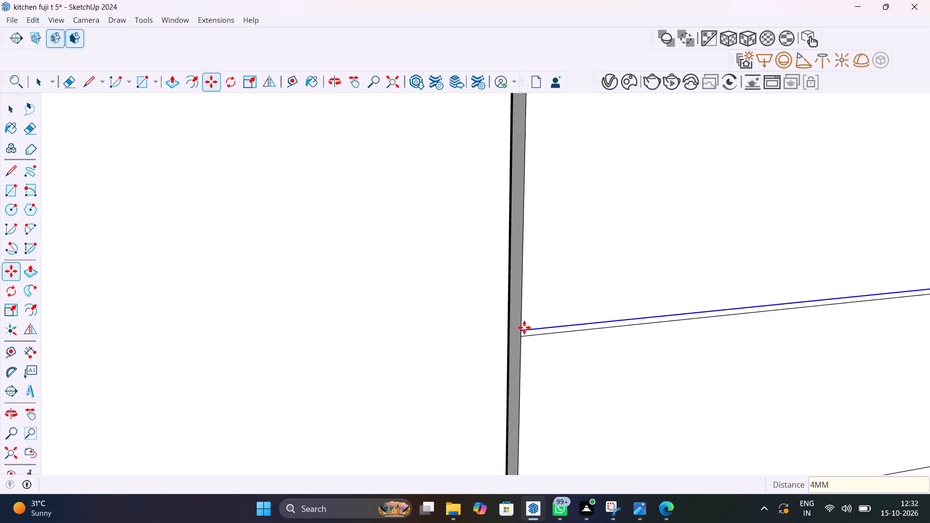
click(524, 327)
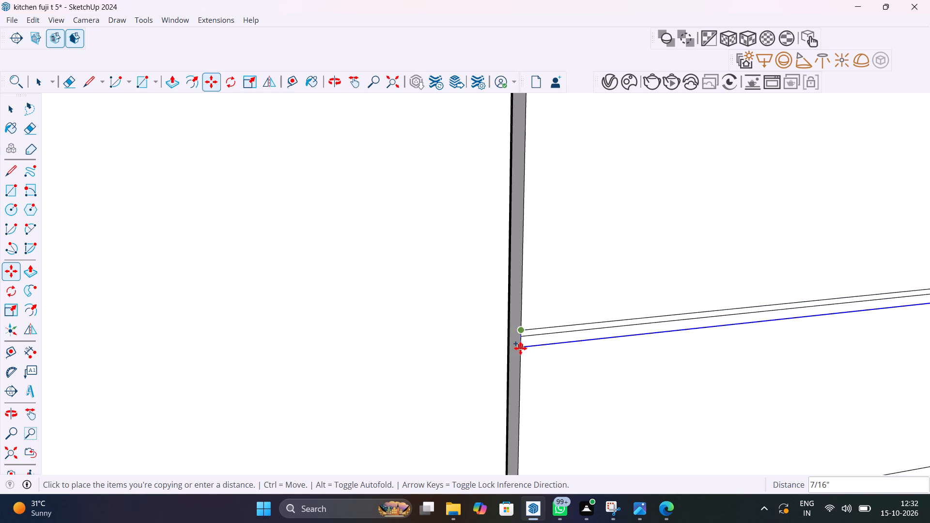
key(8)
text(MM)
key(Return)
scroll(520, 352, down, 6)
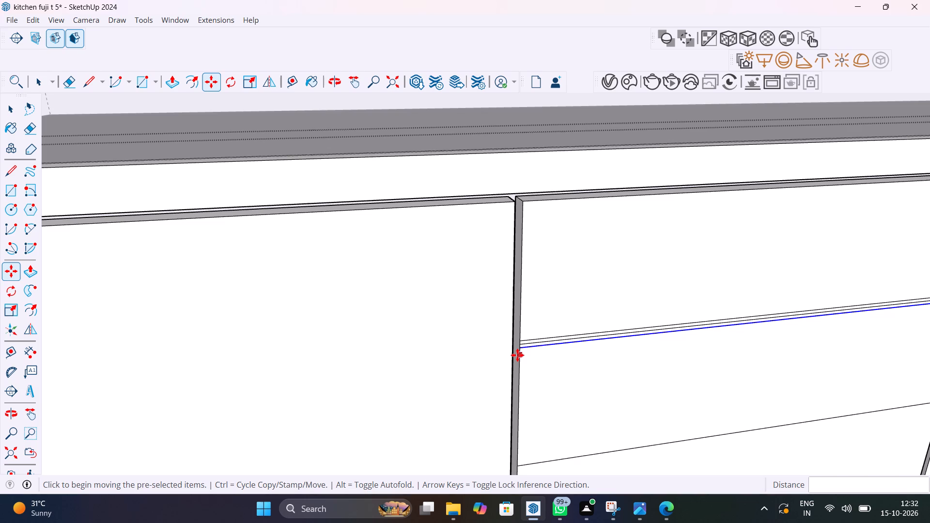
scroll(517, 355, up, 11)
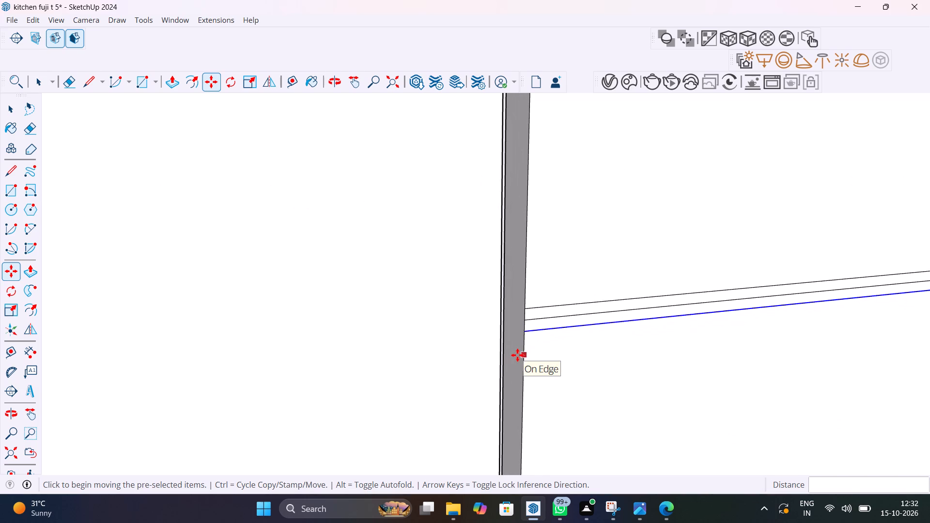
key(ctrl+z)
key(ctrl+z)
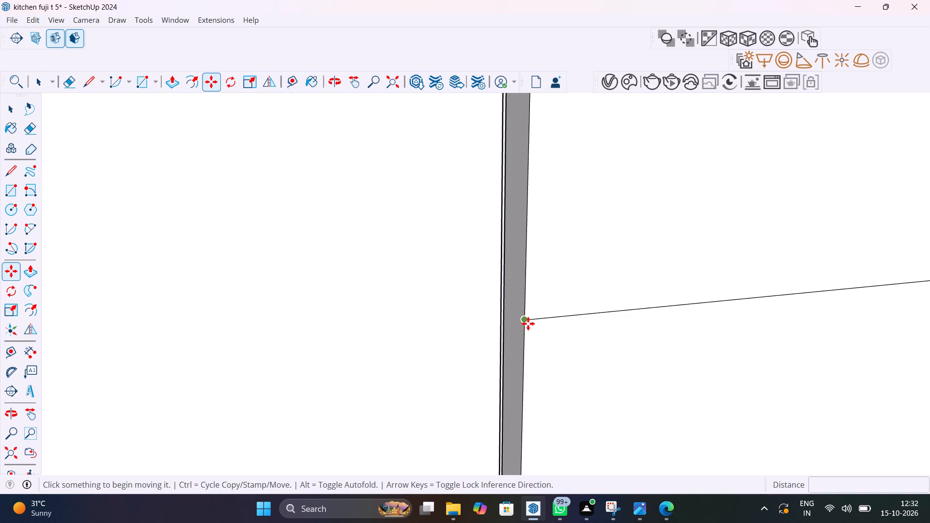
Copy the second lower door's upper dividing line 8 mm up, and copy that new line 16 mm down.
key(space)
click(536, 318)
text(NM)
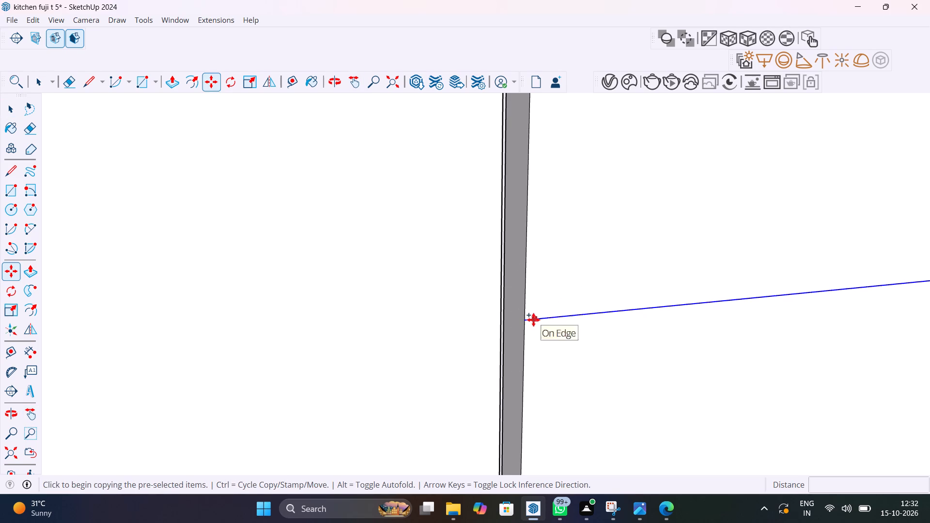
click(524, 321)
text(8MM)
key(Return)
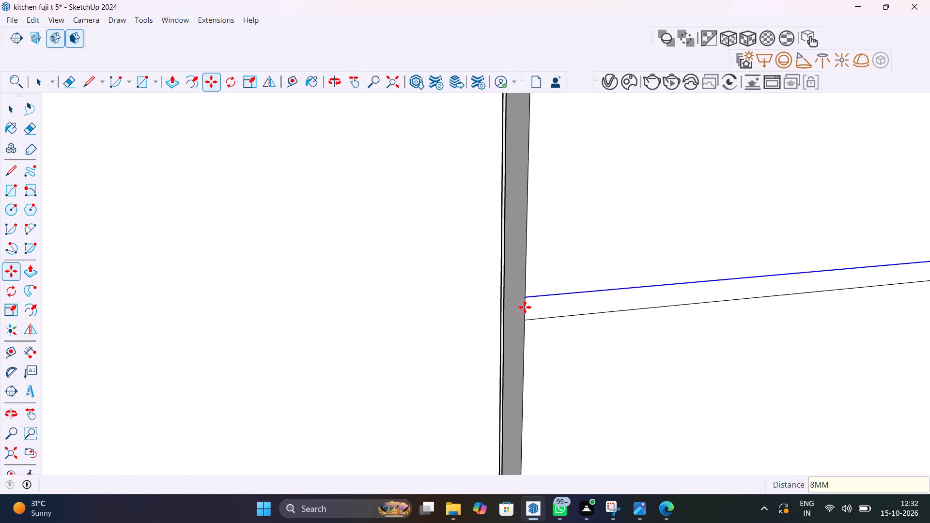
click(524, 297)
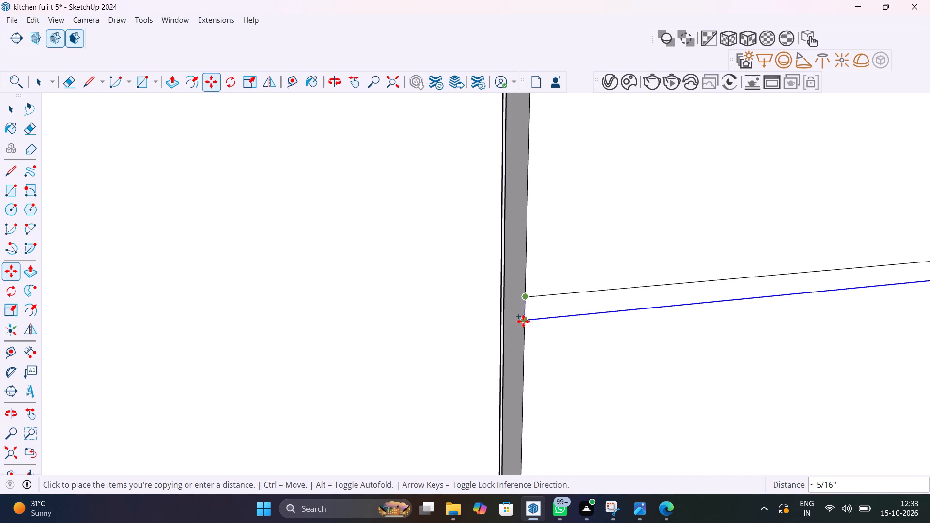
text(16MM)
key(Return)
Copy the second lower door's lower dividing line 8 mm up, and copy that new line 16 mm down.
scroll(523, 321, down, 19)
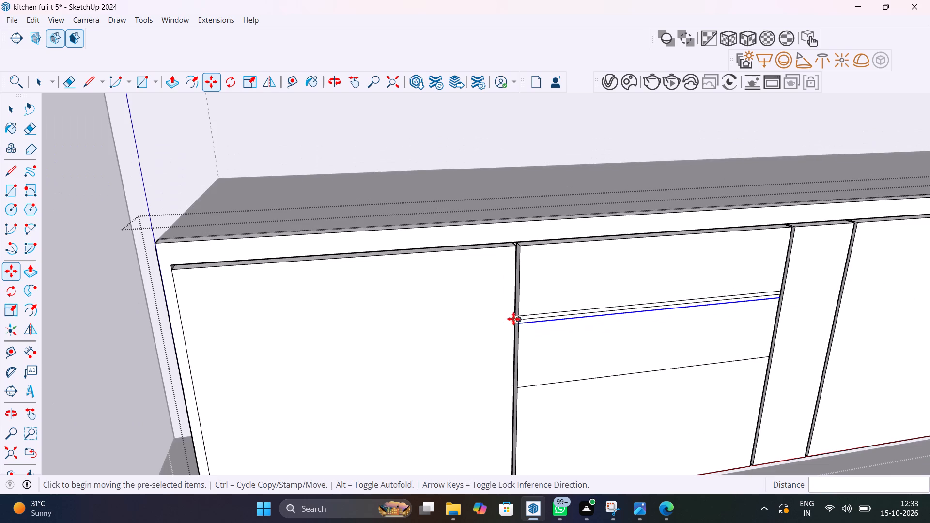
scroll(532, 403, up, 10)
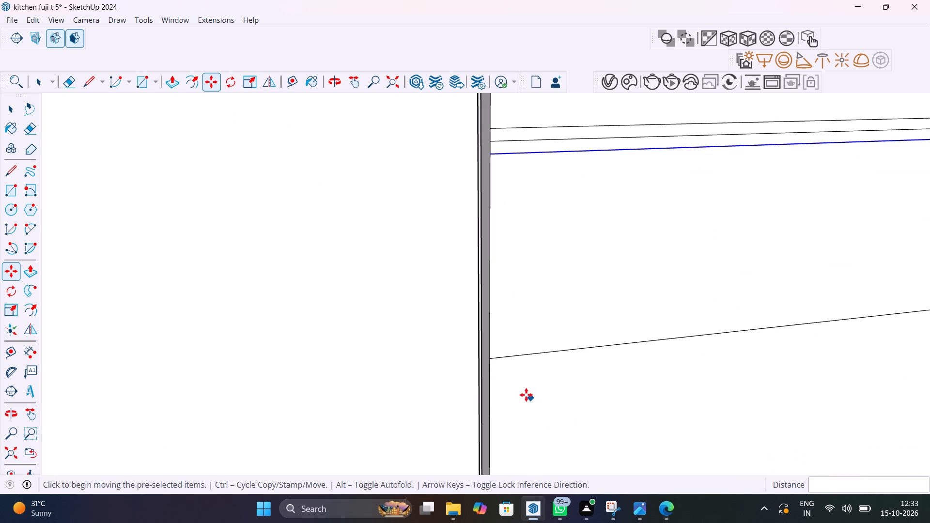
scroll(500, 377, up, 6)
key(space)
click(501, 352)
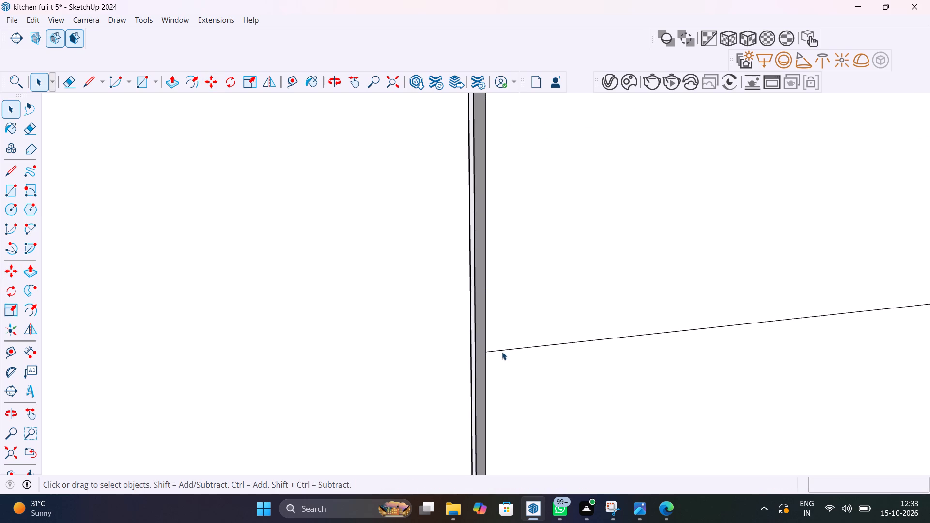
key(m)
click(489, 351)
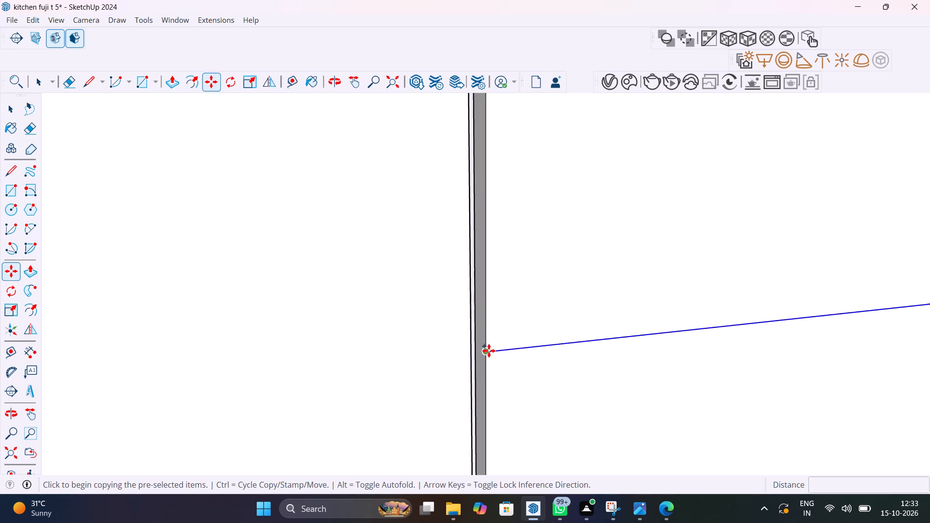
text(8MM)
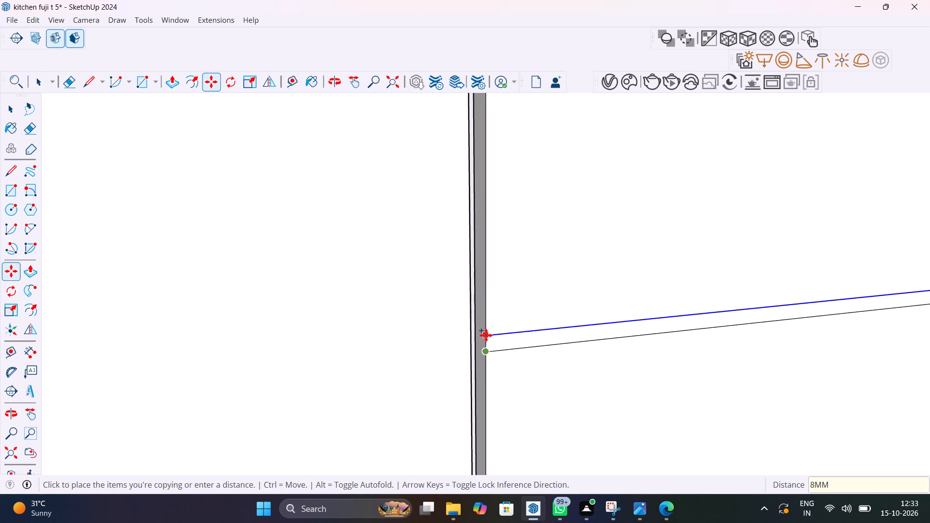
key(Return)
click(485, 335)
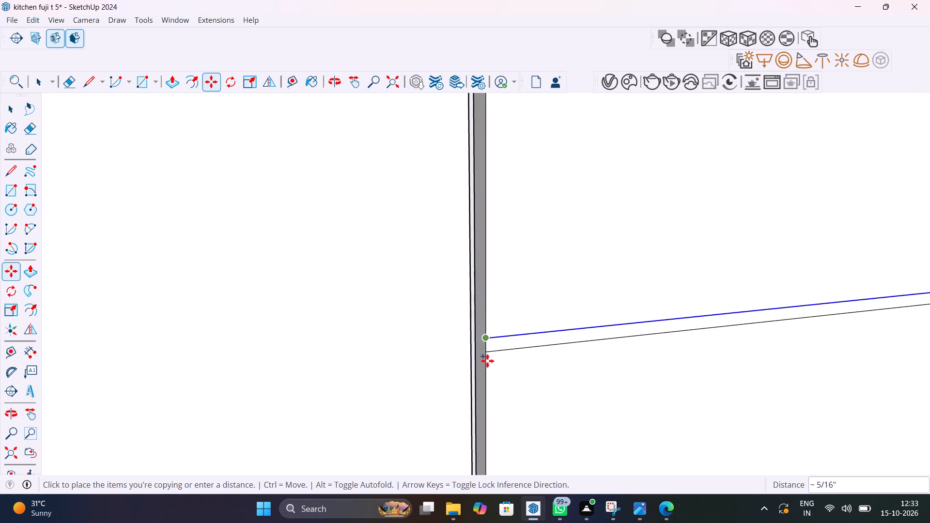
text(16MM)
key(Return)
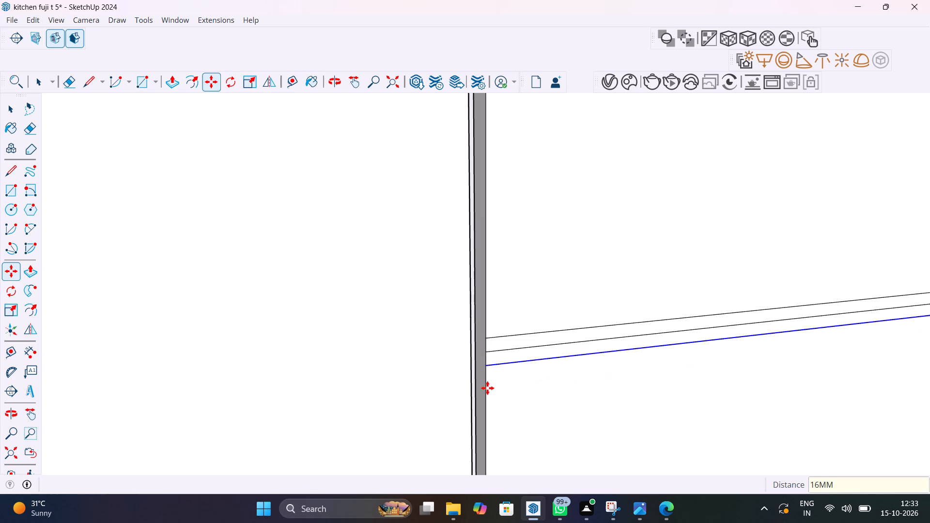
Delete the original middle line from both sets of dividing lines, leaving two 16 mm strips across the second lower door.
key(space)
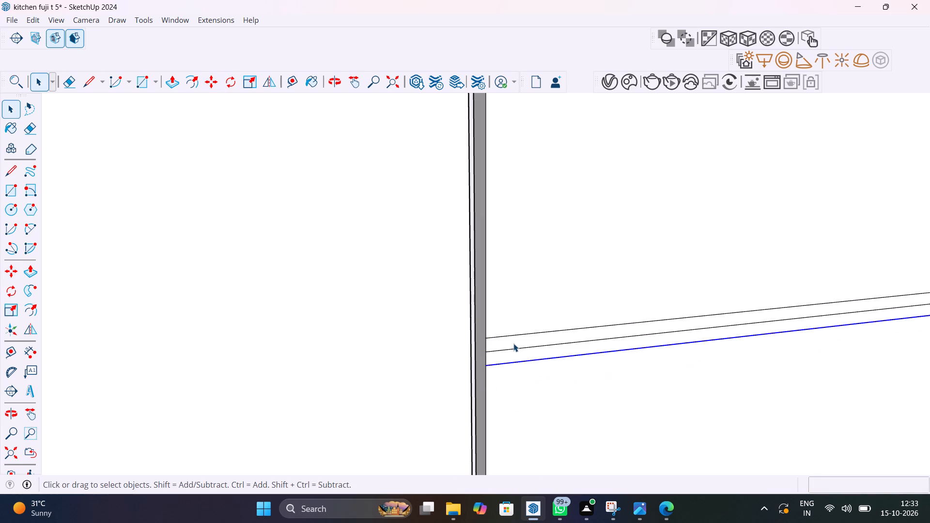
scroll(516, 347, up, 3)
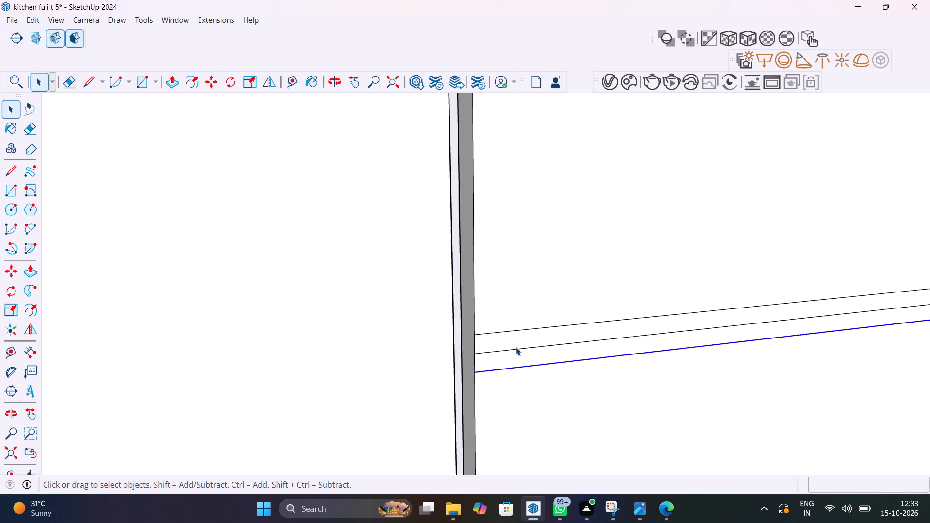
scroll(516, 347, up, 7)
click(518, 350)
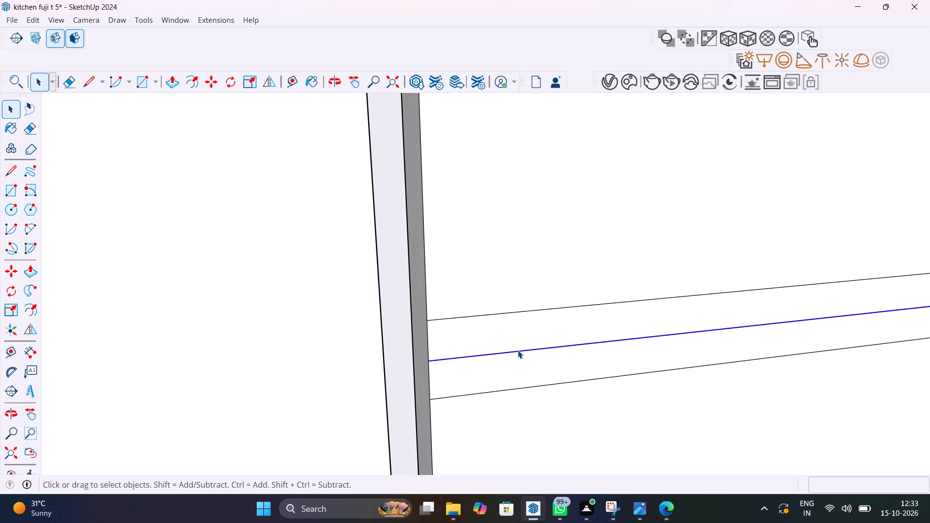
key(Delete)
scroll(518, 350, down, 20)
scroll(518, 350, down, 3)
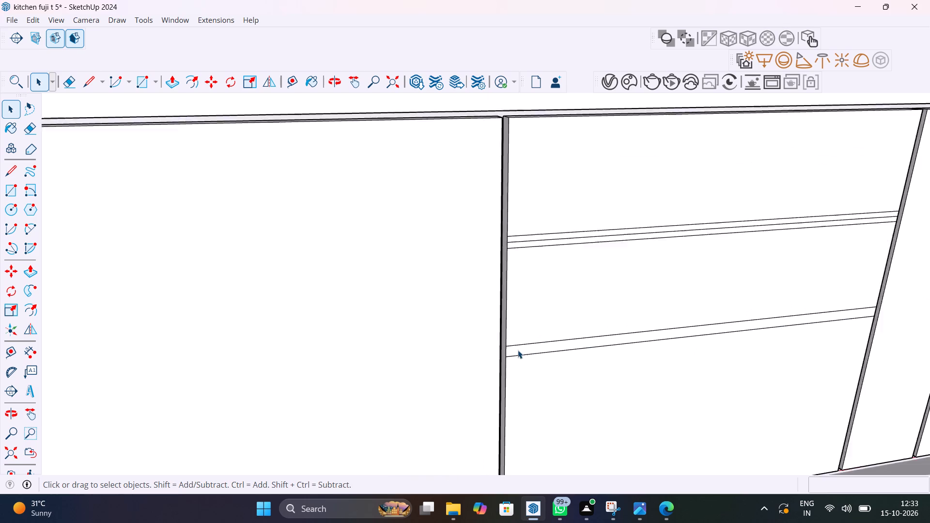
scroll(533, 262, up, 10)
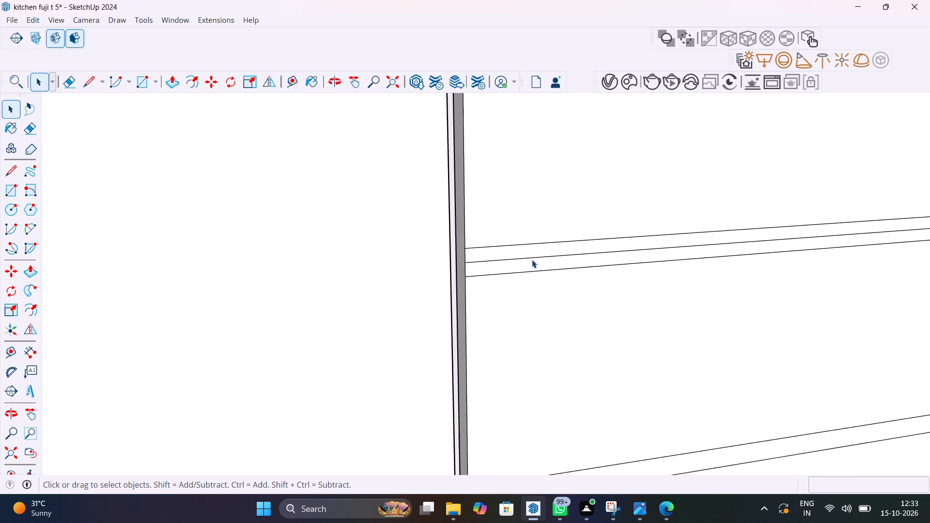
click(534, 256)
key(Delete)
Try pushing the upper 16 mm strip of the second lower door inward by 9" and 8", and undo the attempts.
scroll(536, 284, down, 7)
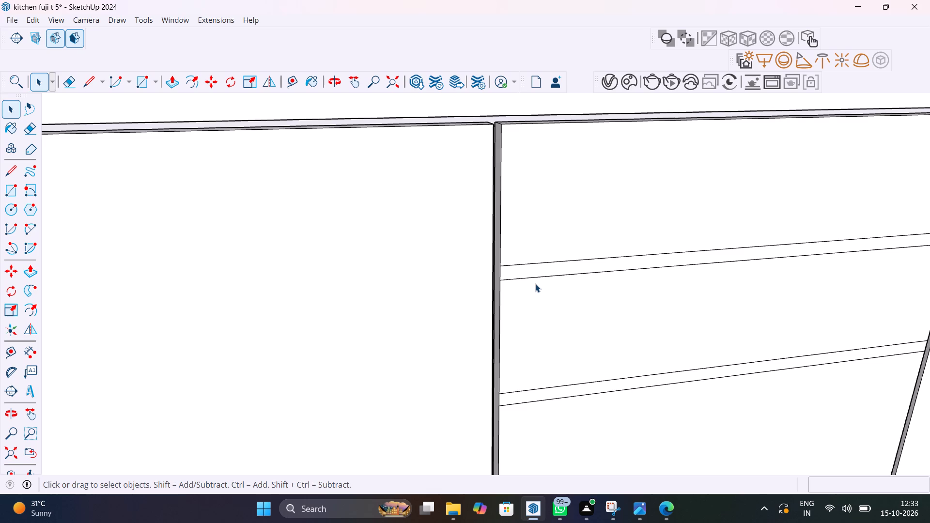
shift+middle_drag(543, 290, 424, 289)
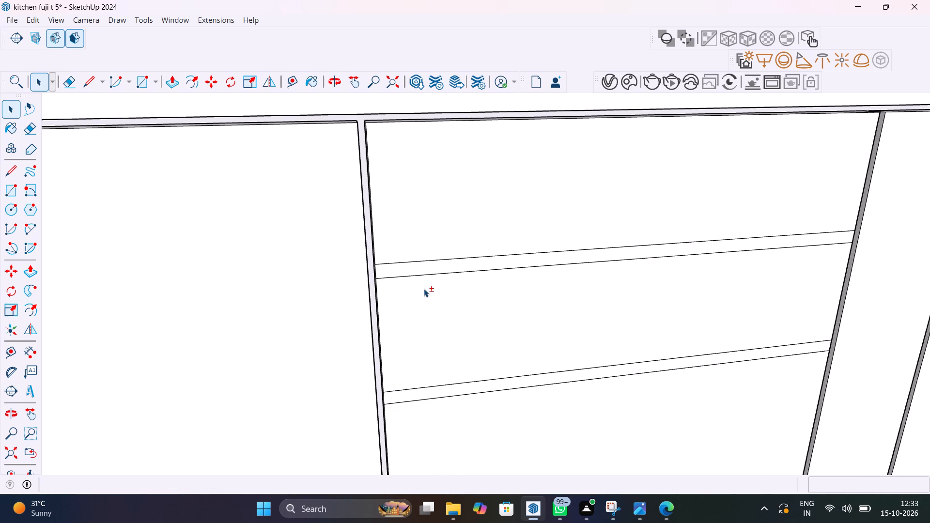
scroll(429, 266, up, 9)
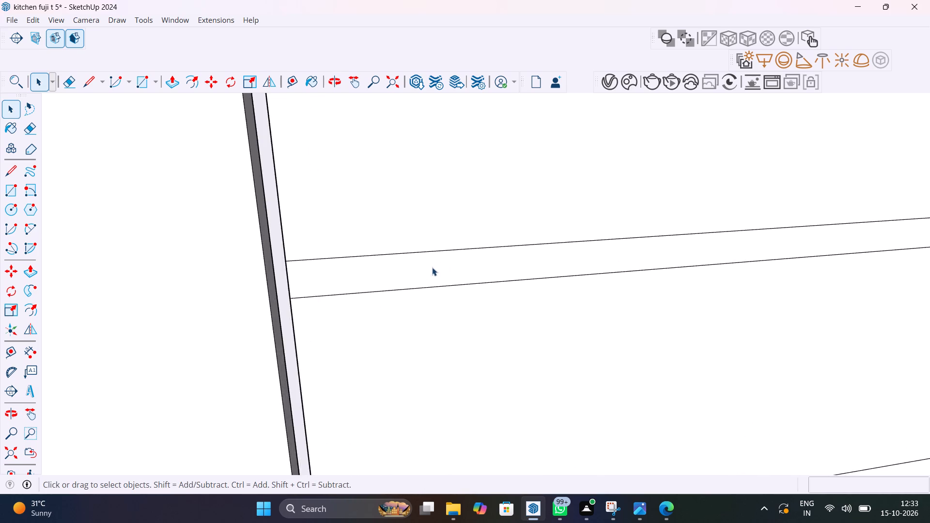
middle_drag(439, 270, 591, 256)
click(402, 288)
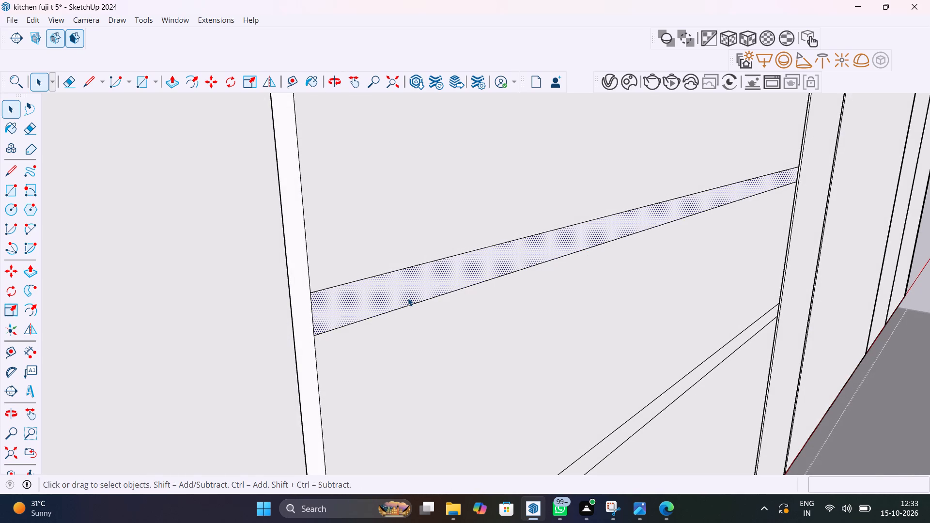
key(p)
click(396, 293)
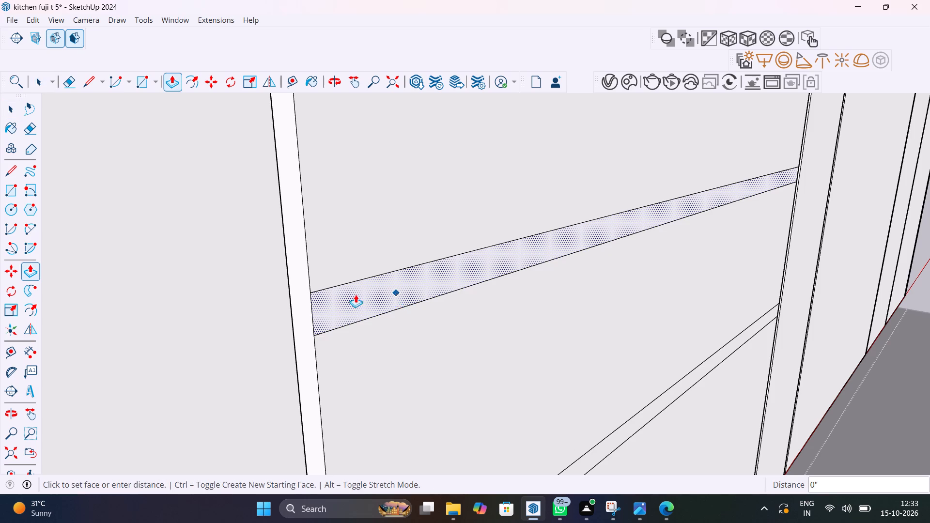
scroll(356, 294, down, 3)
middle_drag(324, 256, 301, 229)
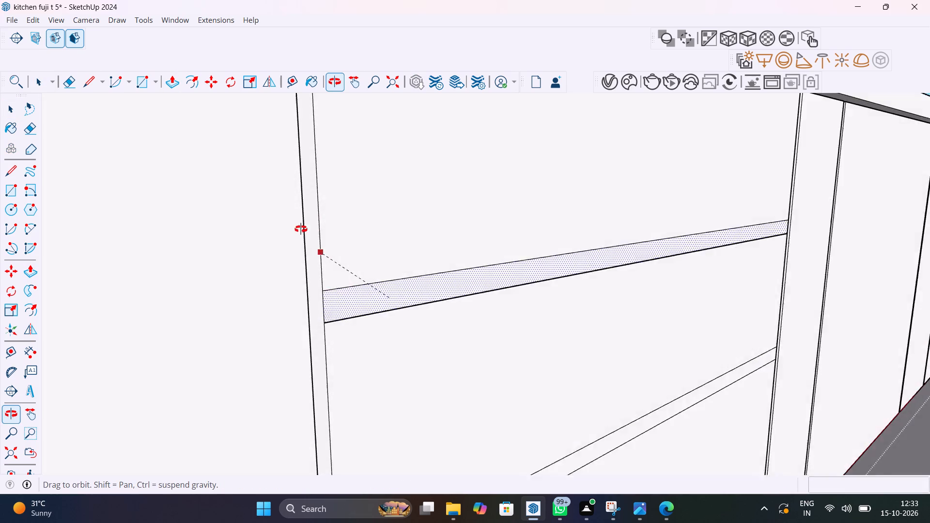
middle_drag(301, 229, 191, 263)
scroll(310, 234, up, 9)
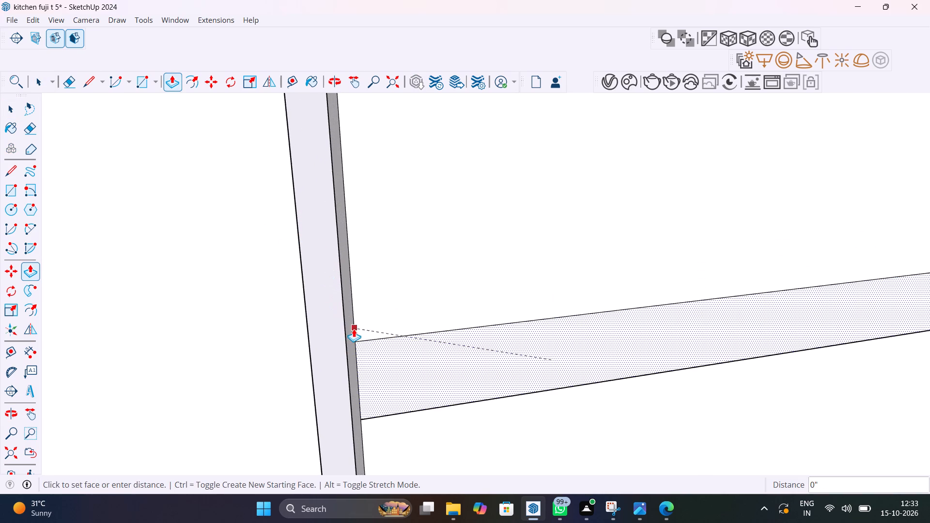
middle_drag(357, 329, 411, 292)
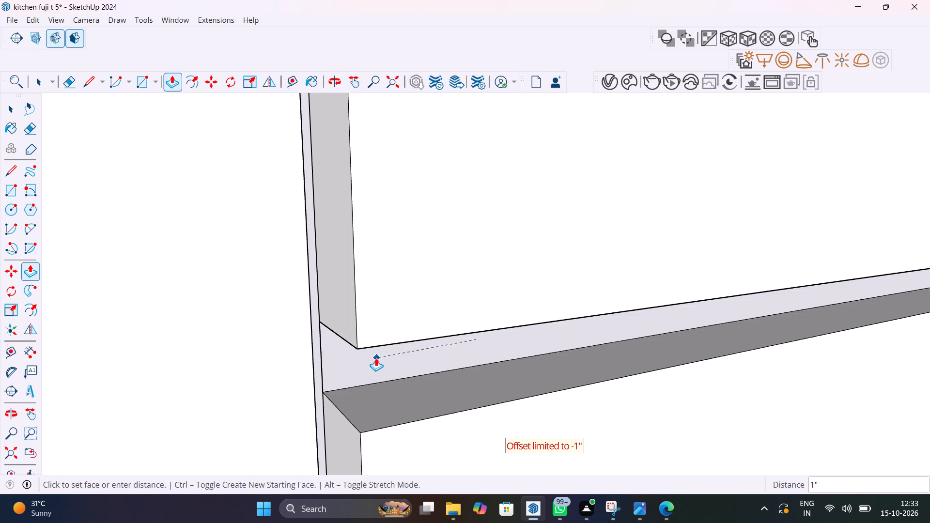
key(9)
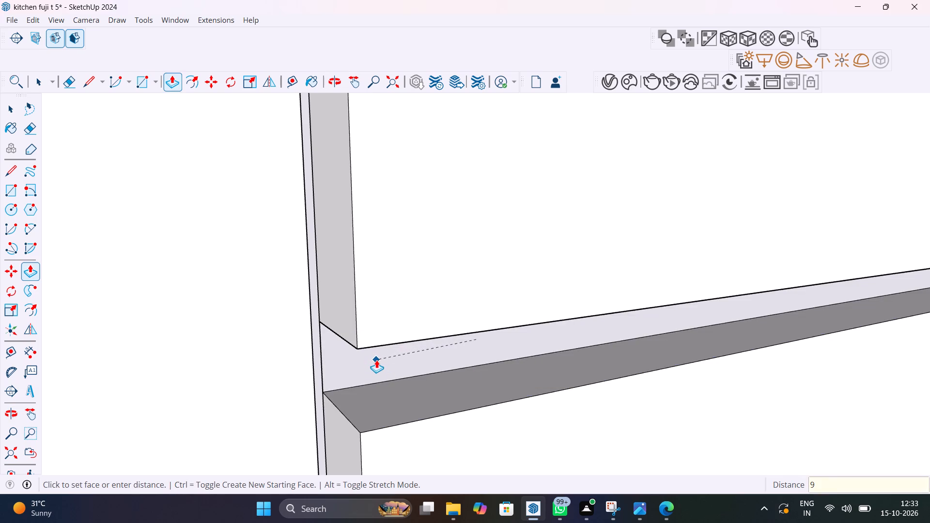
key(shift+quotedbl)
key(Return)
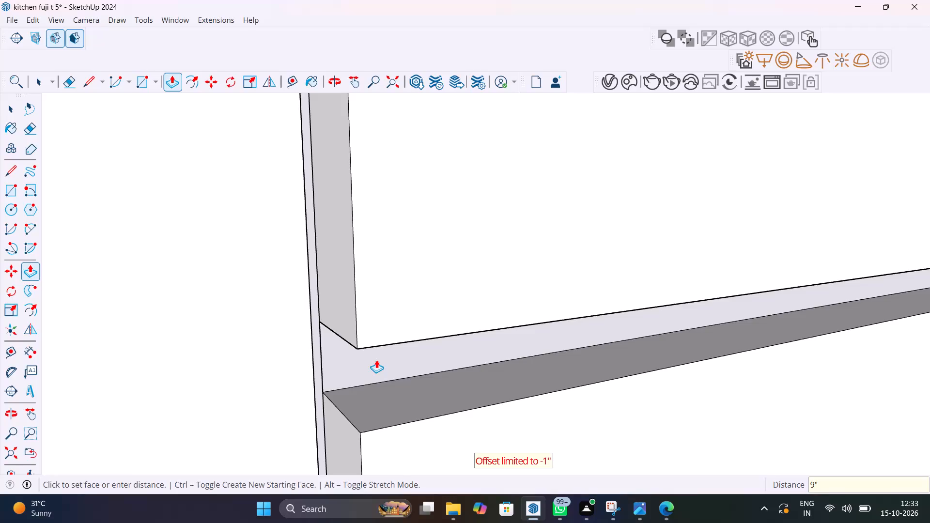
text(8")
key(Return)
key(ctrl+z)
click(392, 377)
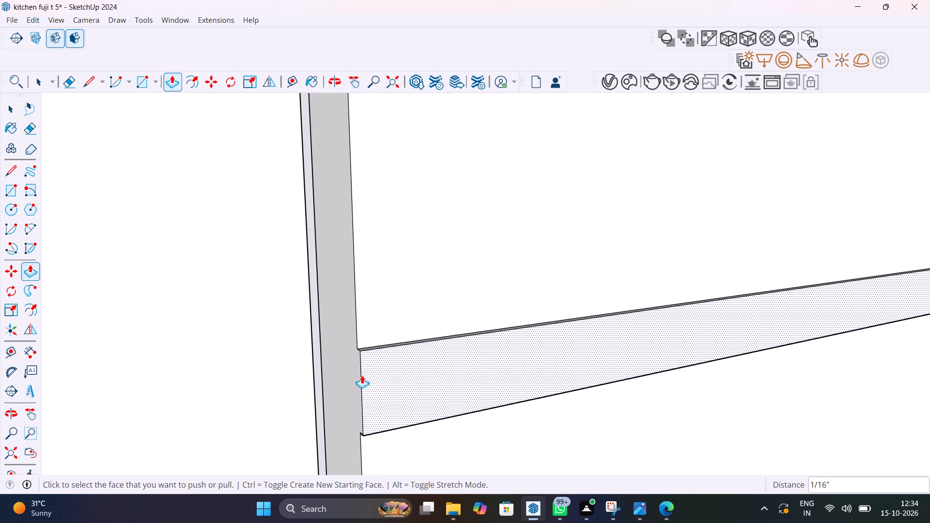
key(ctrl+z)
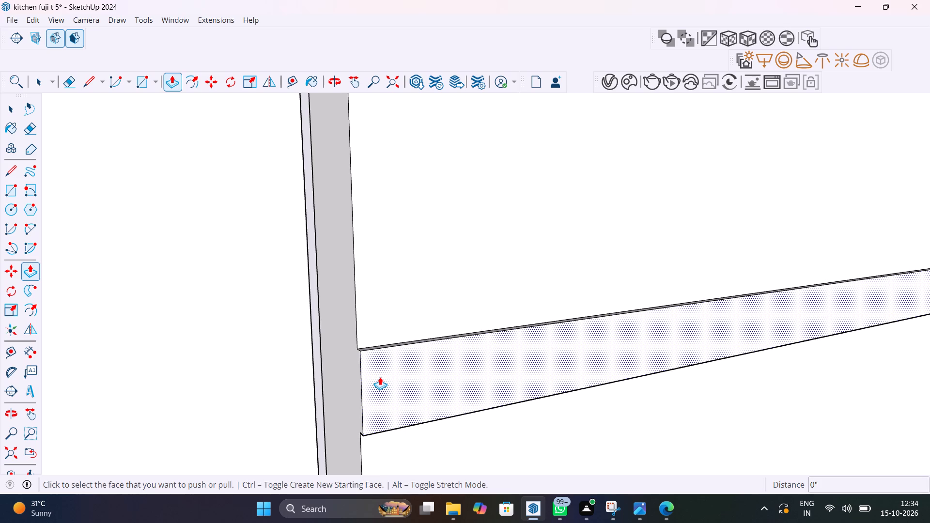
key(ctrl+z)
Push the upper and lower 16 mm strips of the second lower door inward about 13/16" as recessed gaps.
click(380, 377)
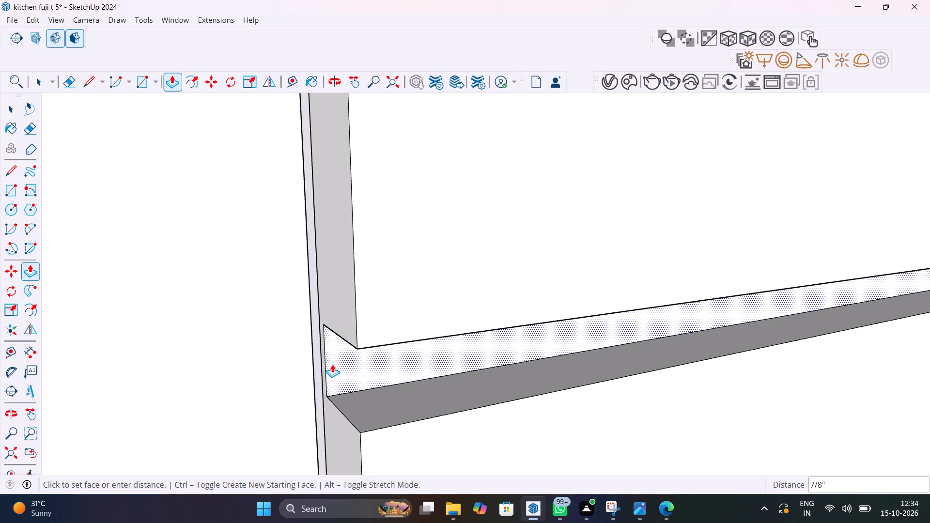
click(333, 365)
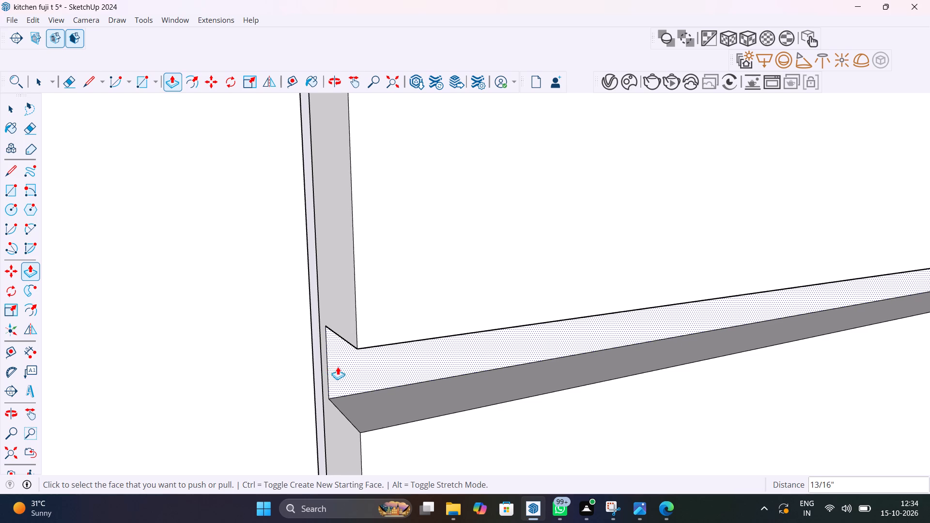
scroll(338, 367, down, 19)
middle_drag(400, 390, 475, 264)
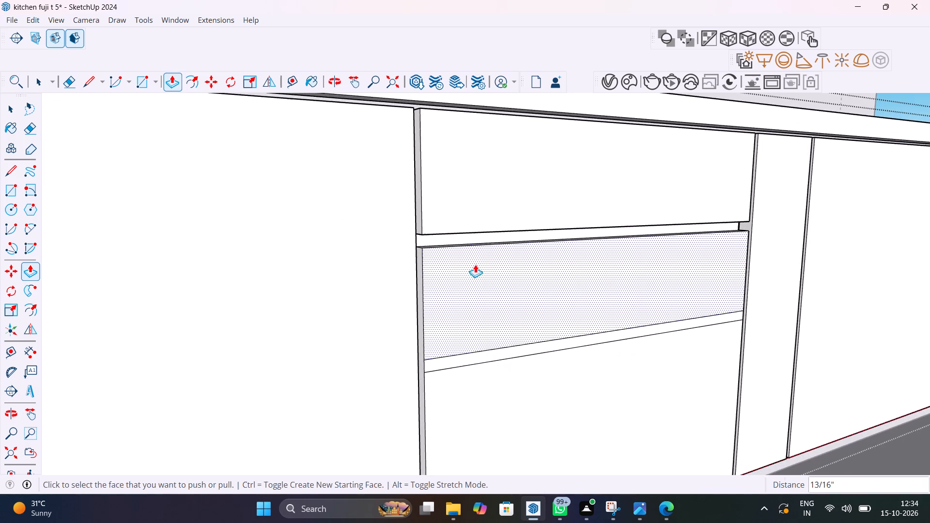
scroll(450, 365, up, 9)
double_click(446, 359)
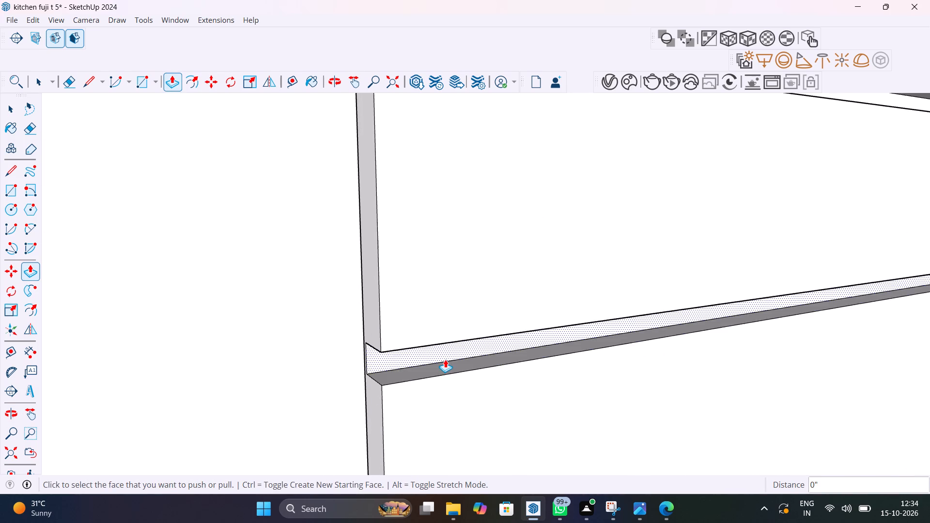
scroll(445, 359, down, 15)
middle_drag(505, 359, 445, 377)
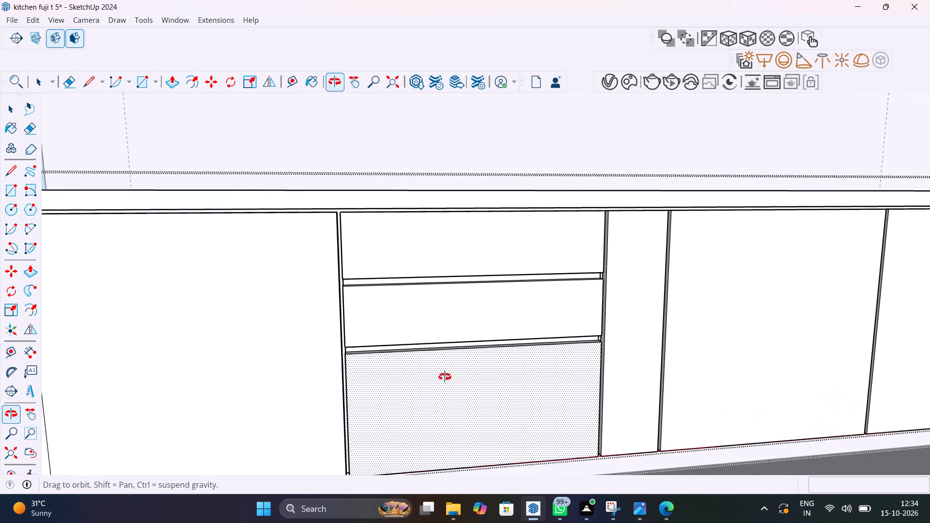
middle_drag(445, 377, 463, 384)
key(space)
Copy the top drawer front's lower front edge about 7/16" back to the midpoint of the front's thickness on its underside.
scroll(440, 307, up, 3)
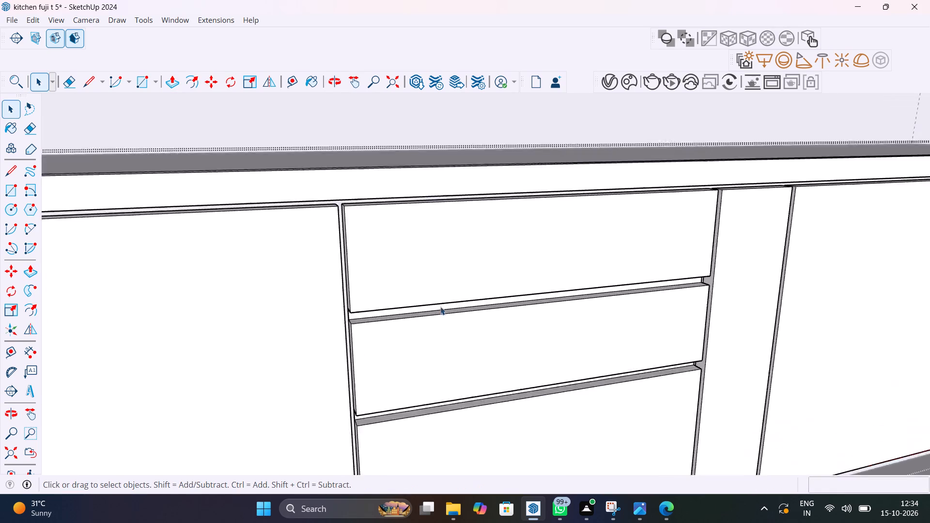
scroll(440, 307, up, 7)
middle_drag(445, 314, 581, 220)
scroll(581, 220, up, 1)
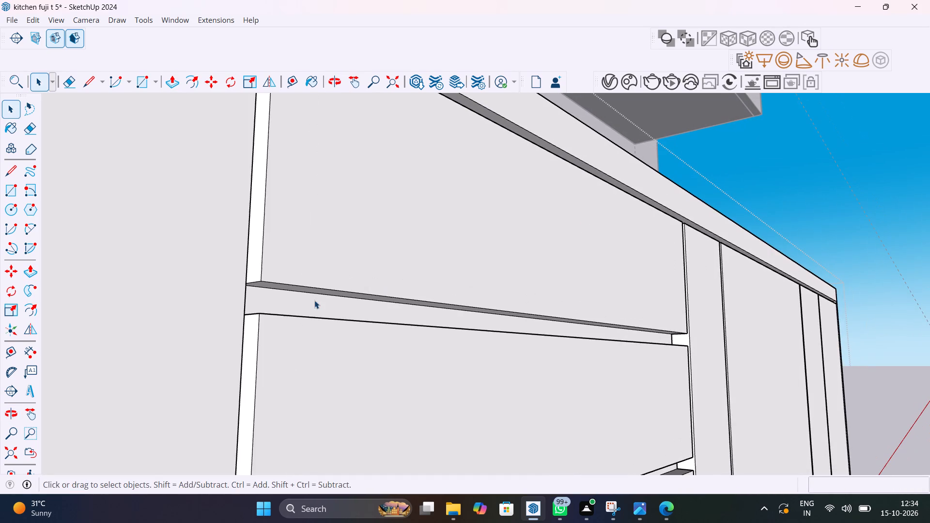
shift+middle_drag(321, 302, 459, 319)
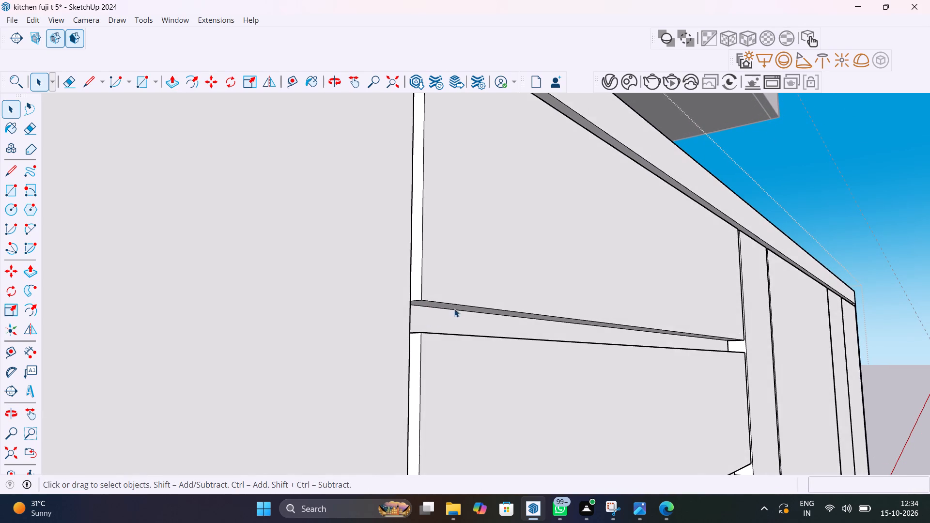
scroll(456, 303, up, 8)
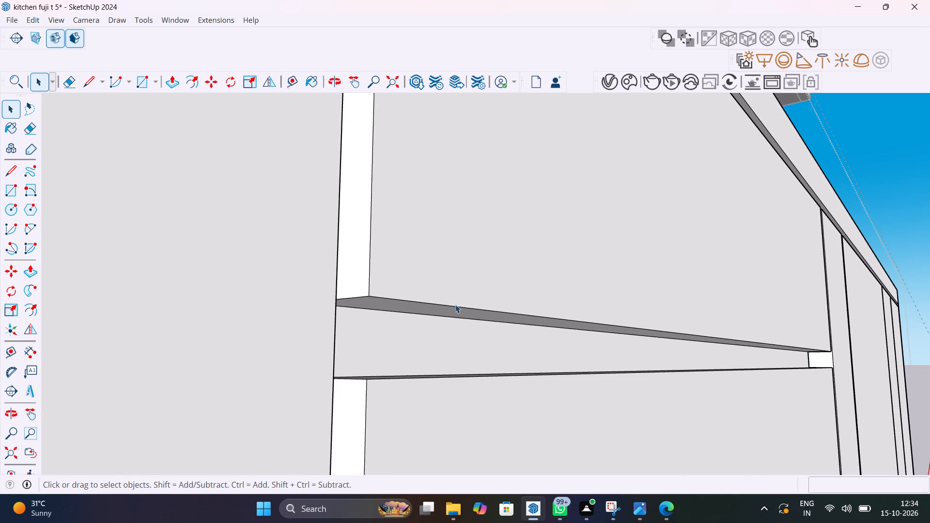
click(455, 306)
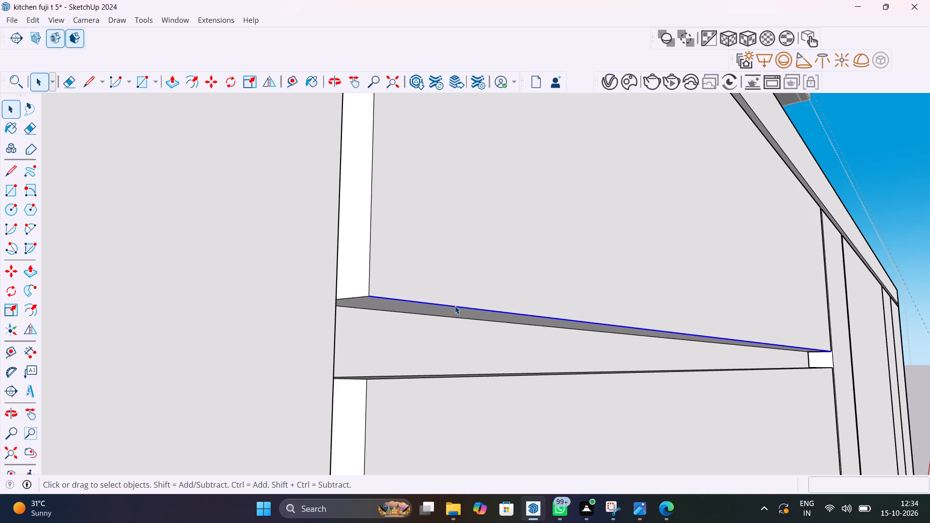
key(m)
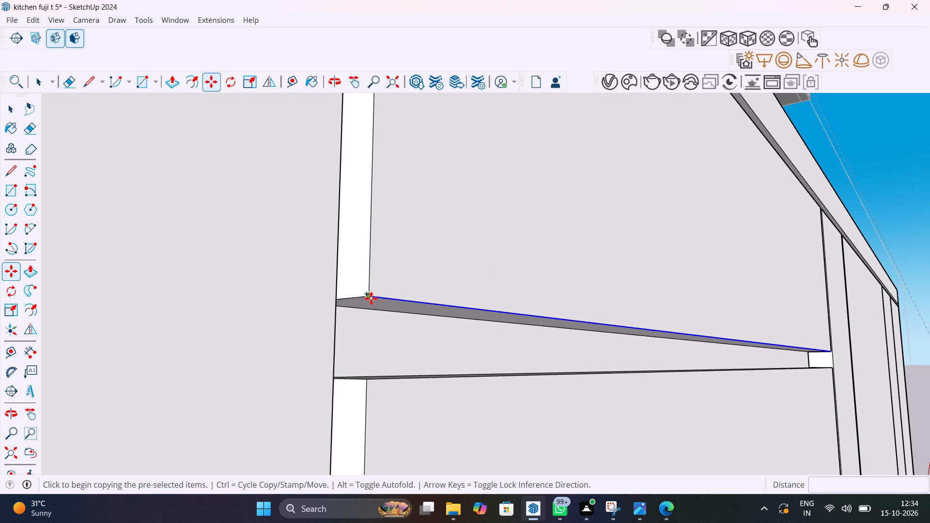
click(371, 298)
scroll(356, 297, up, 4)
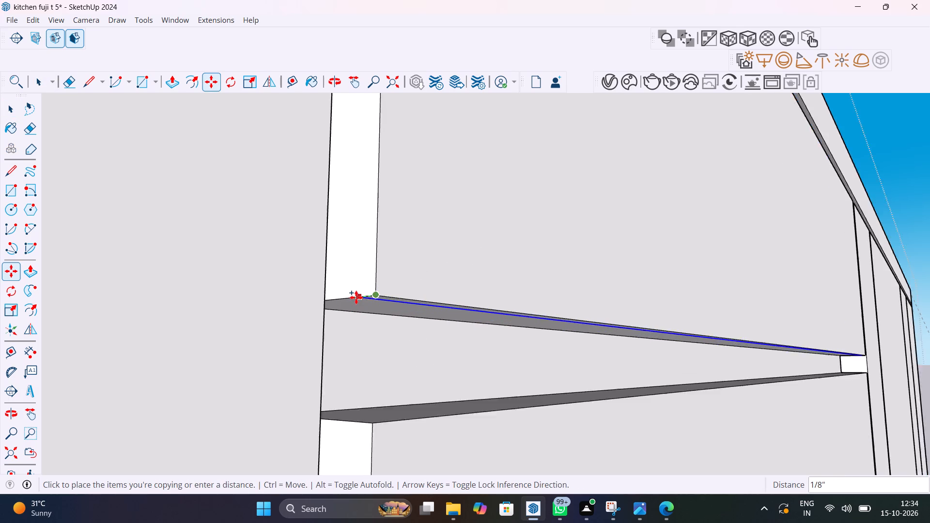
scroll(356, 297, up, 13)
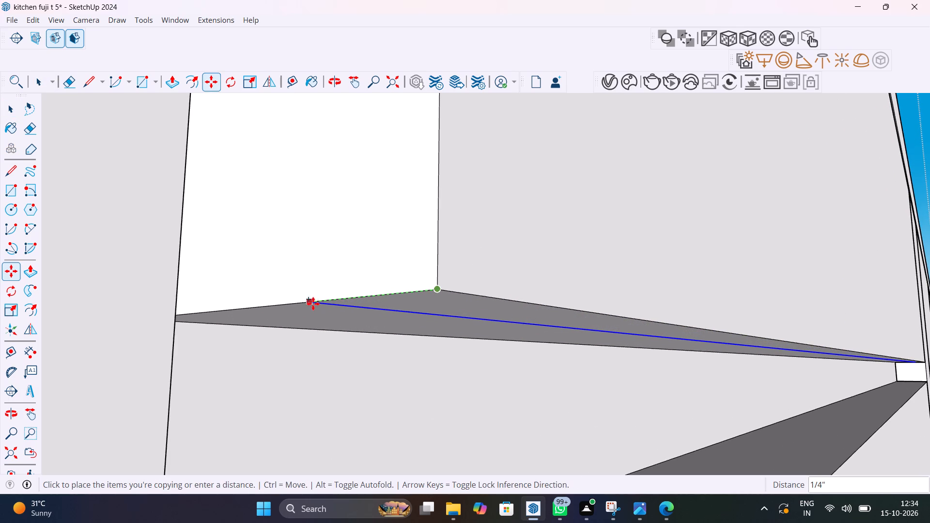
middle_drag(282, 308, 321, 306)
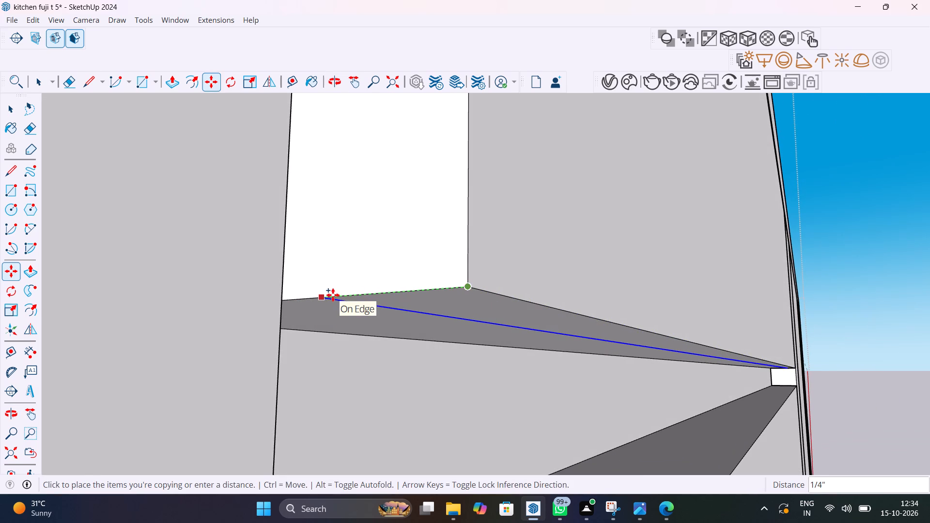
scroll(333, 295, up, 10)
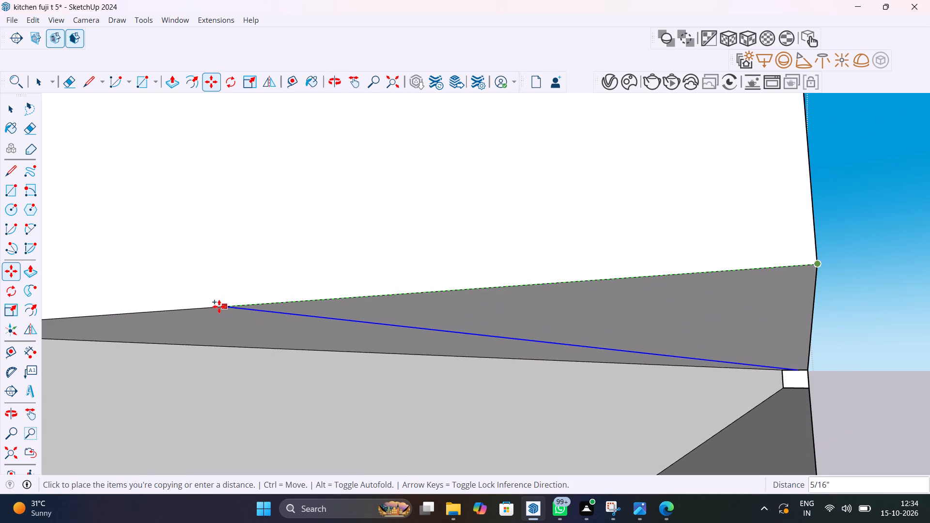
scroll(219, 307, down, 7)
middle_drag(192, 308, 185, 321)
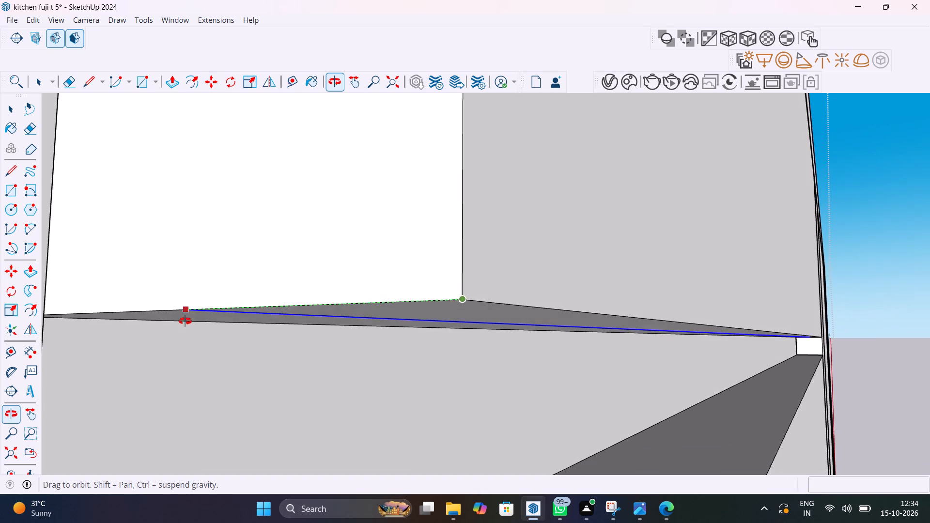
middle_drag(185, 321, 199, 326)
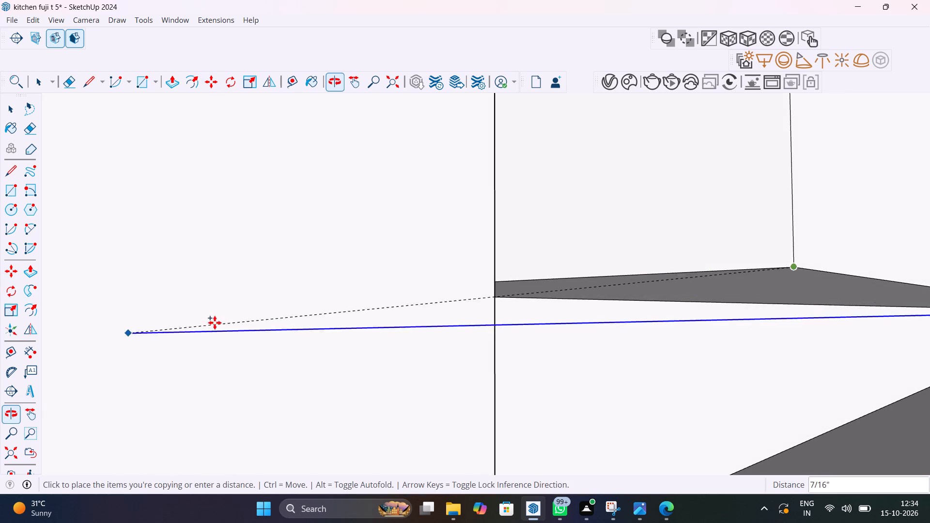
scroll(525, 288, up, 3)
shift+middle_click(528, 293)
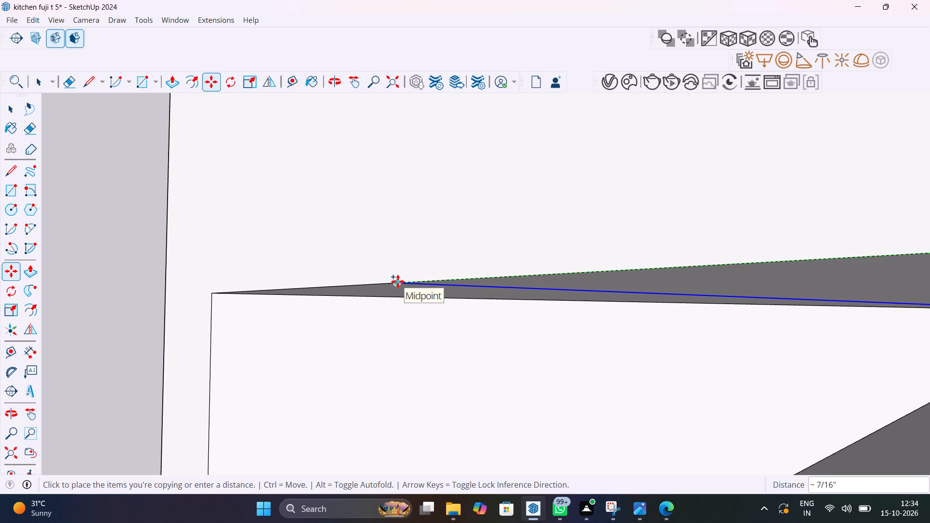
click(398, 281)
scroll(471, 308, down, 7)
middle_drag(516, 309, 527, 262)
key(space)
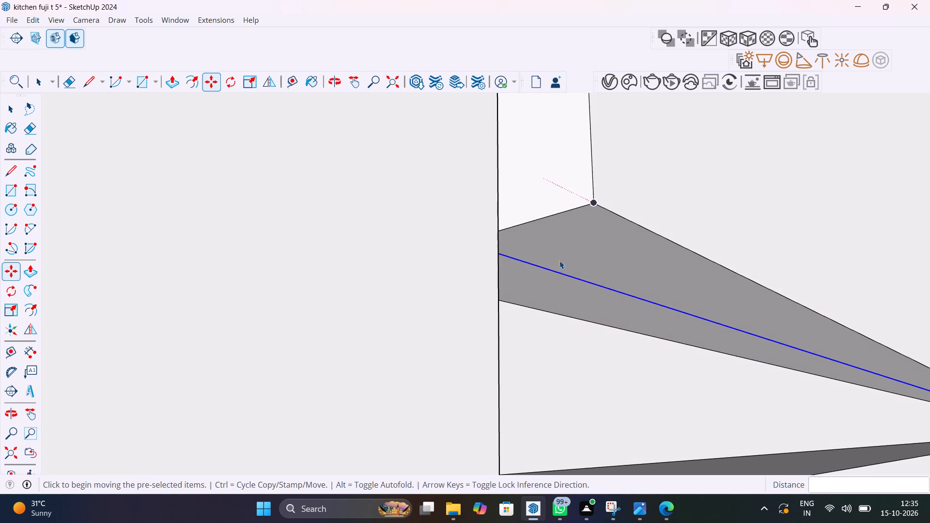
Pull the front half of the top drawer front's underside down about 3/16" as a lip over the upper gap.
click(580, 251)
key(p)
click(580, 251)
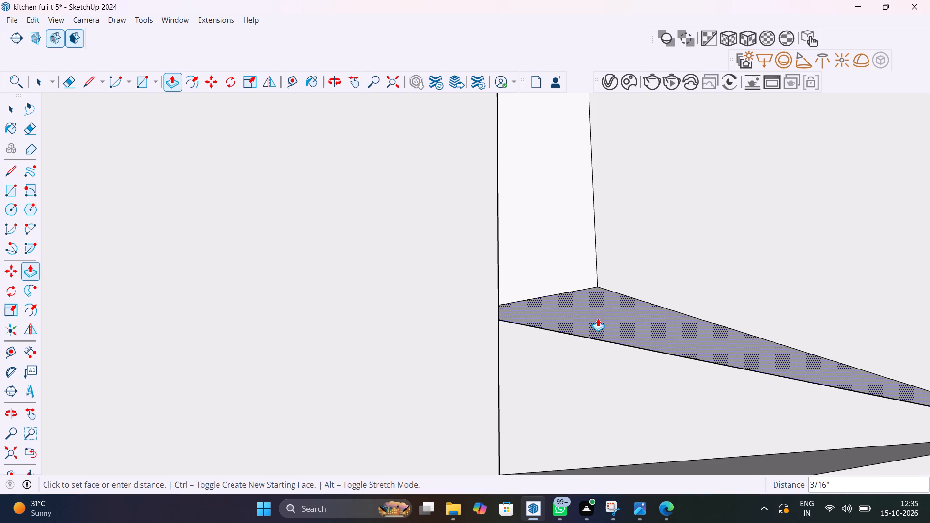
click(598, 318)
scroll(634, 341, down, 13)
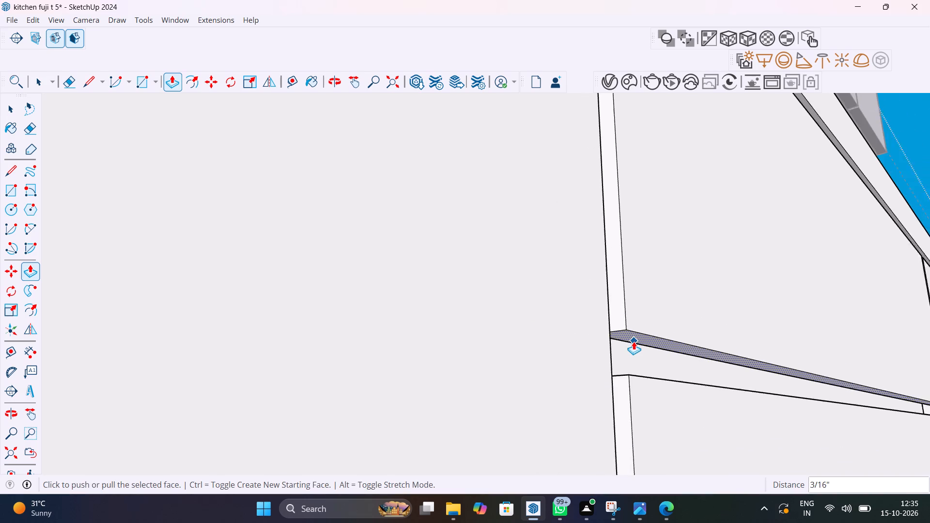
Examine the lip under the top drawer front and the upper recessed gap from below, above and the side.
scroll(634, 341, down, 1)
middle_drag(660, 354, 576, 347)
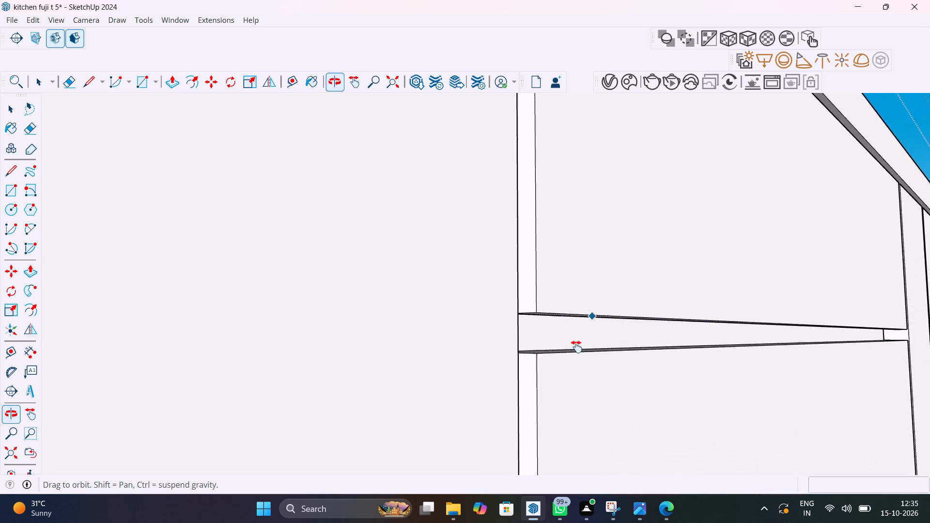
middle_drag(576, 347, 521, 332)
scroll(535, 332, down, 12)
shift+middle_drag(569, 350, 511, 281)
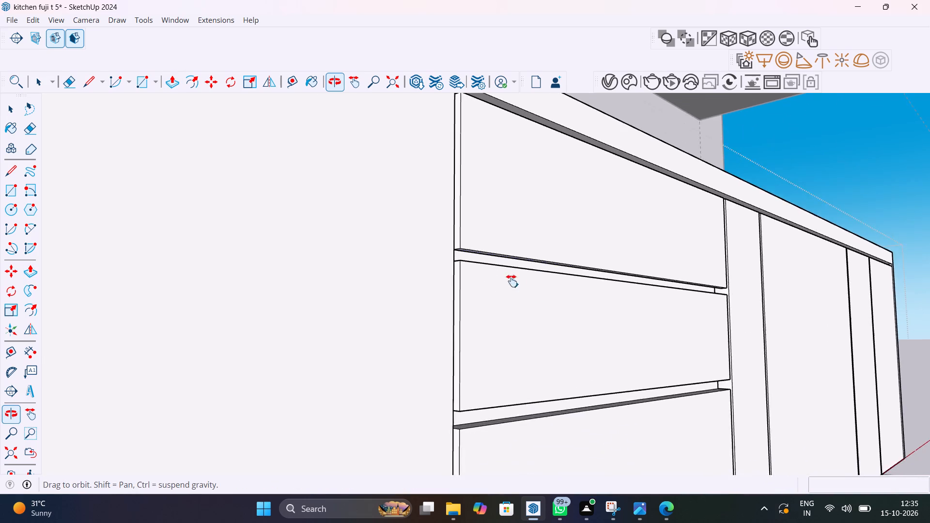
shift+middle_drag(511, 281, 565, 252)
scroll(480, 234, up, 4)
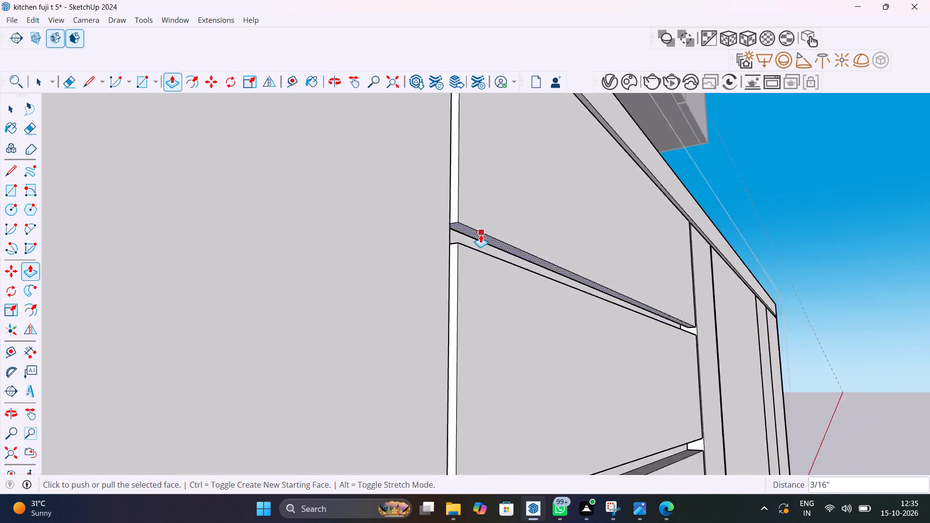
scroll(480, 234, up, 12)
middle_click(331, 249)
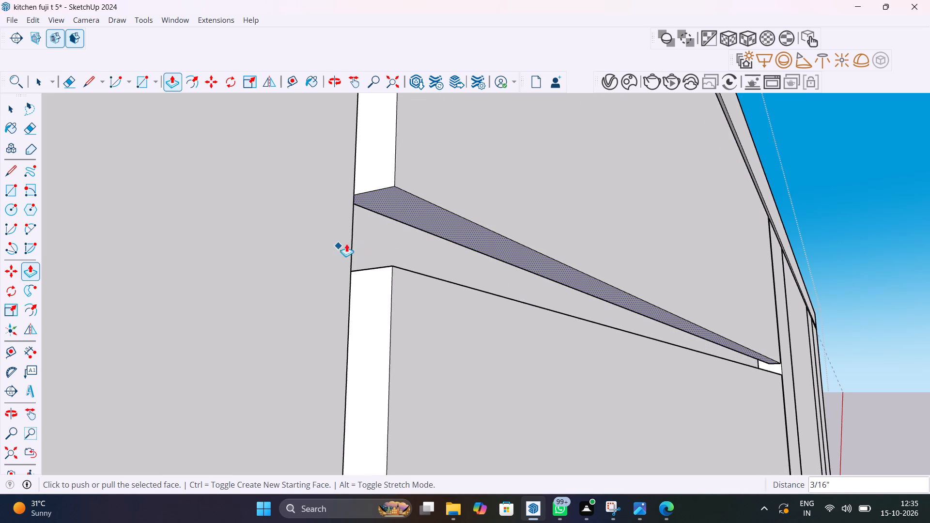
middle_drag(374, 231, 327, 308)
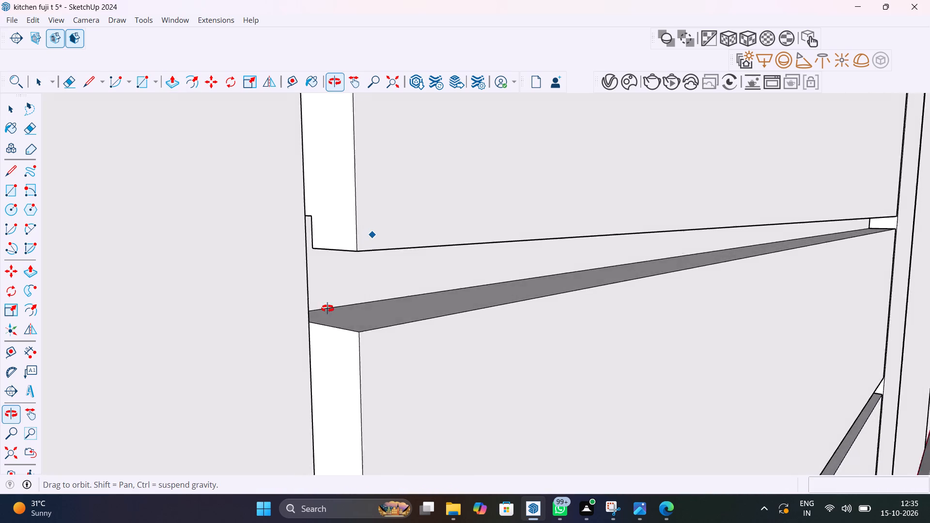
middle_drag(327, 308, 300, 319)
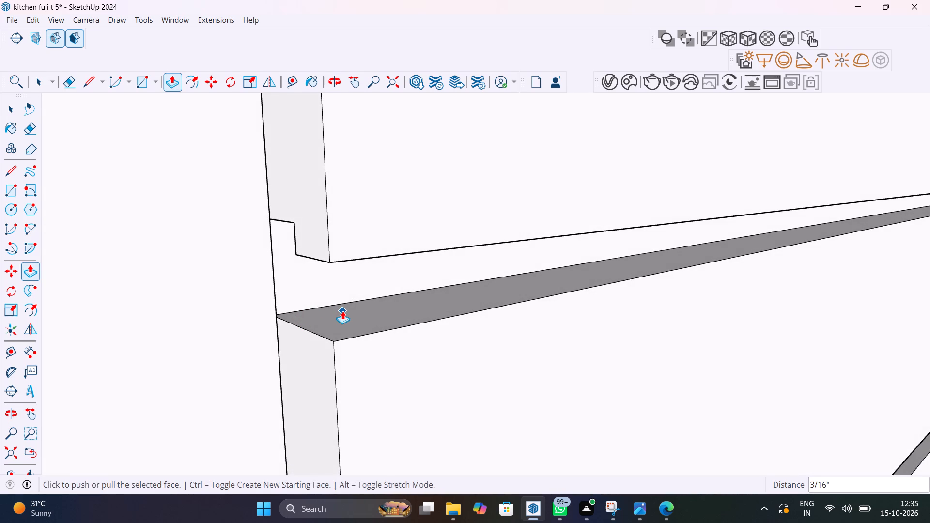
scroll(342, 311, down, 17)
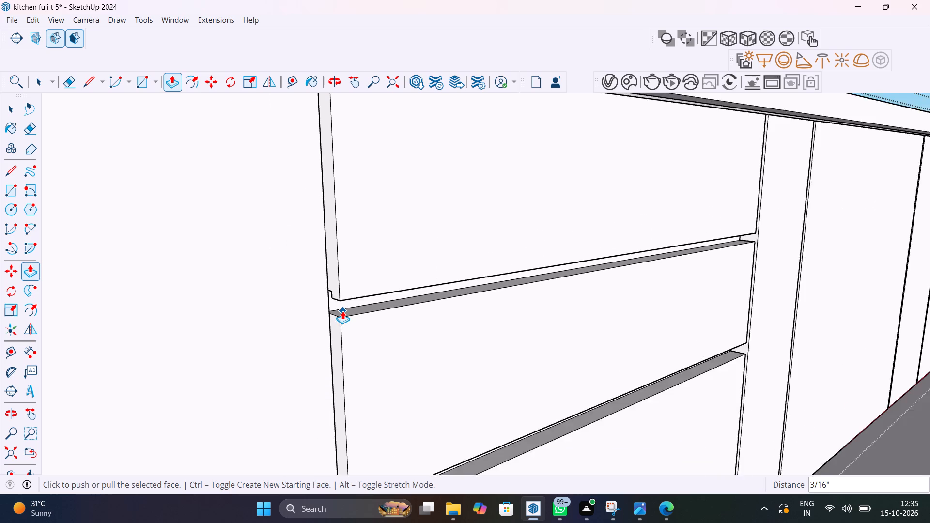
Copy the middle drawer front's lower front edge back across its underside, above the lower recessed gap.
scroll(342, 311, down, 12)
scroll(363, 369, up, 12)
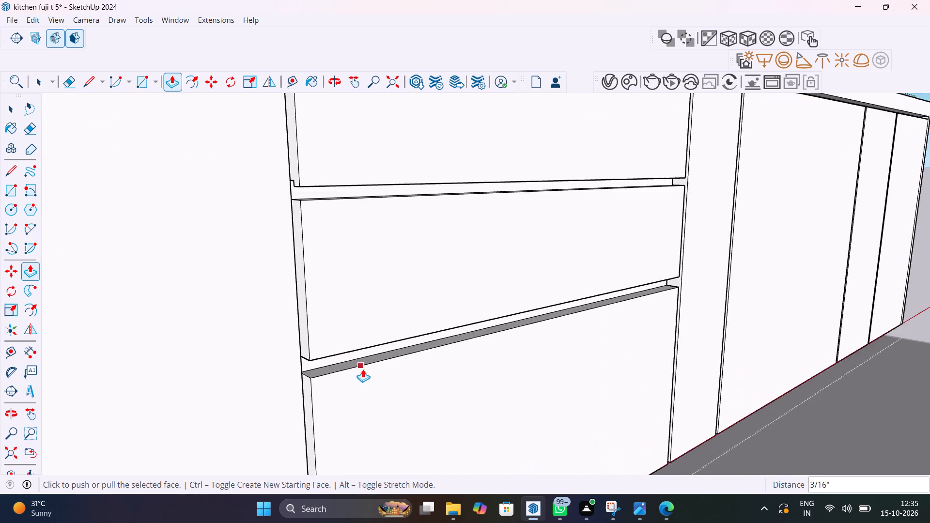
scroll(363, 369, up, 4)
key(space)
scroll(259, 355, up, 2)
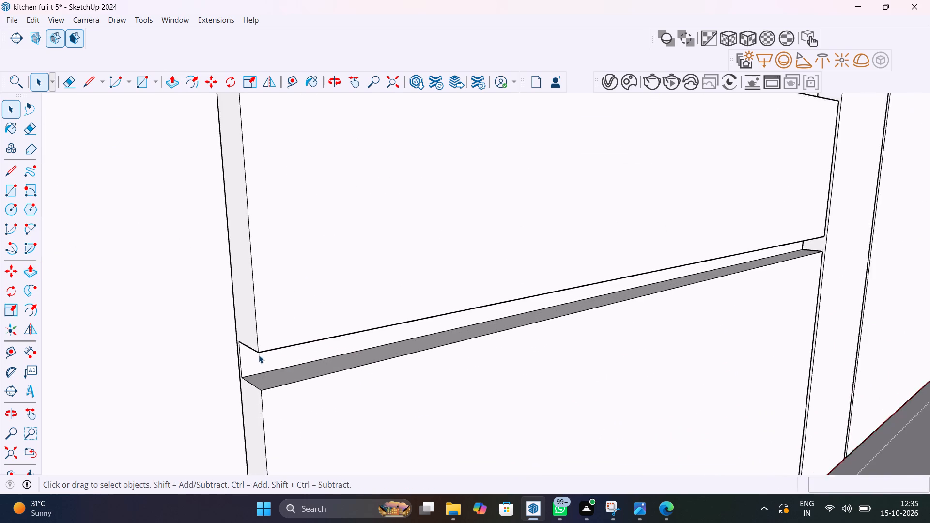
scroll(259, 355, up, 3)
middle_drag(273, 355, 361, 265)
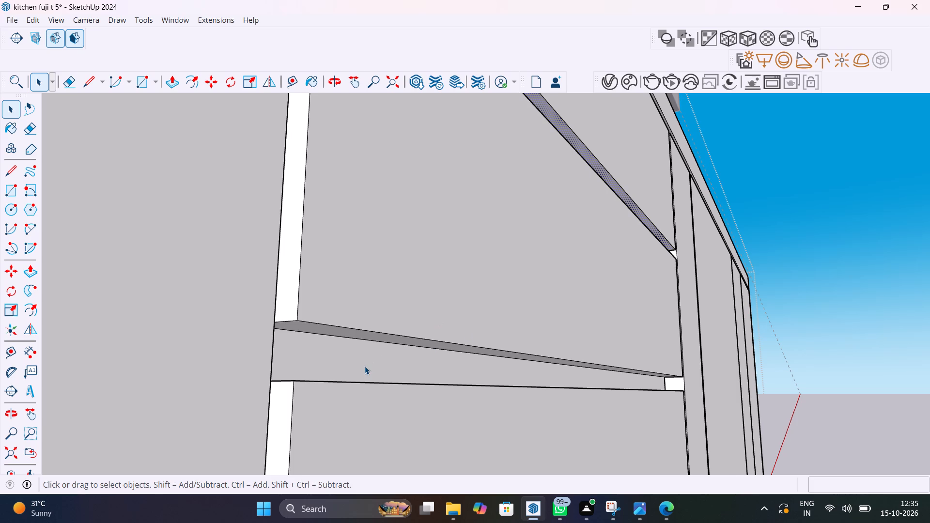
scroll(365, 366, down, 2)
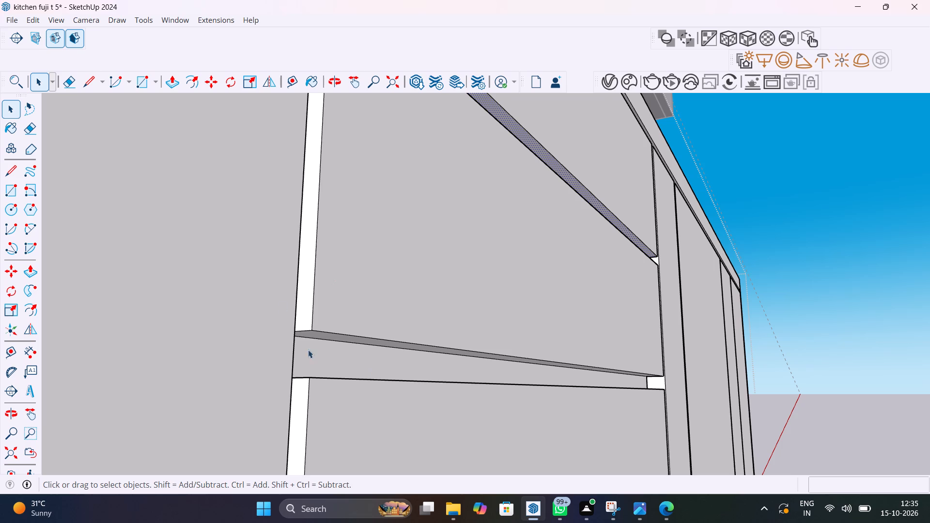
scroll(322, 325, up, 10)
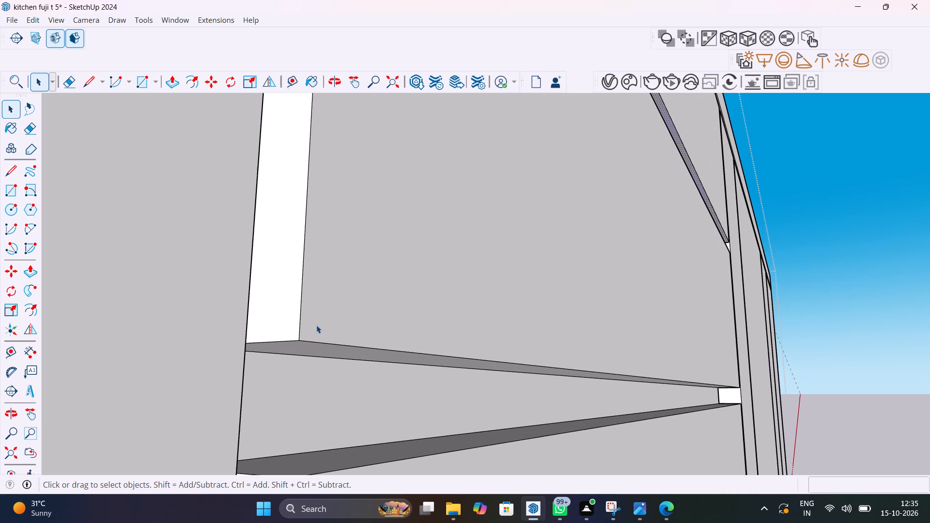
scroll(310, 346, up, 4)
click(314, 341)
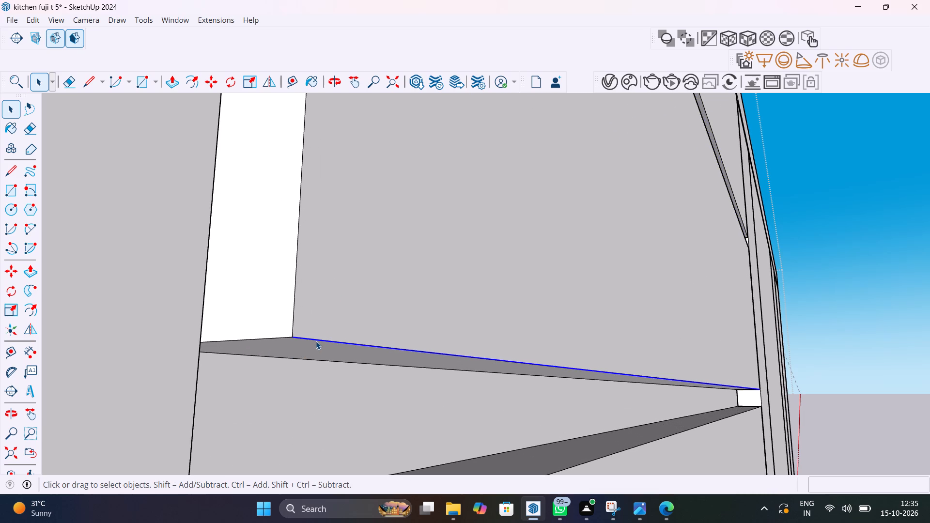
key(m)
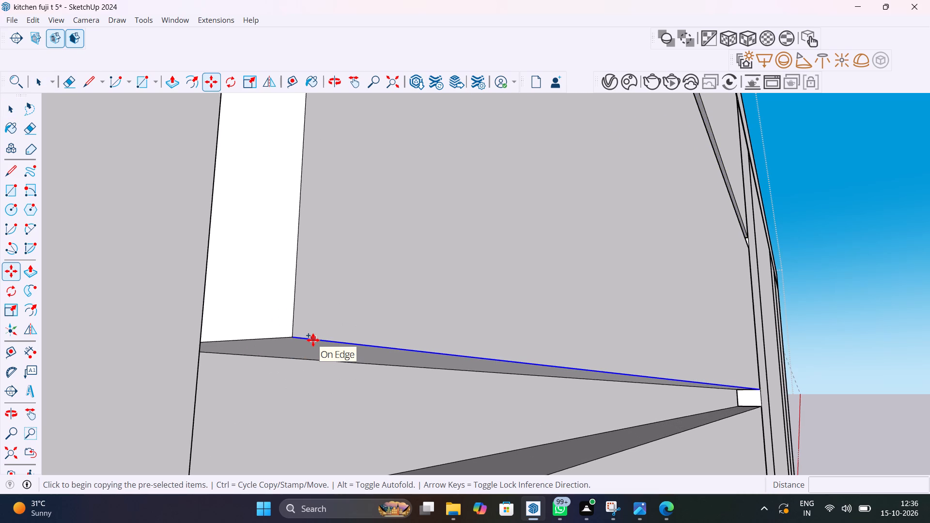
click(294, 342)
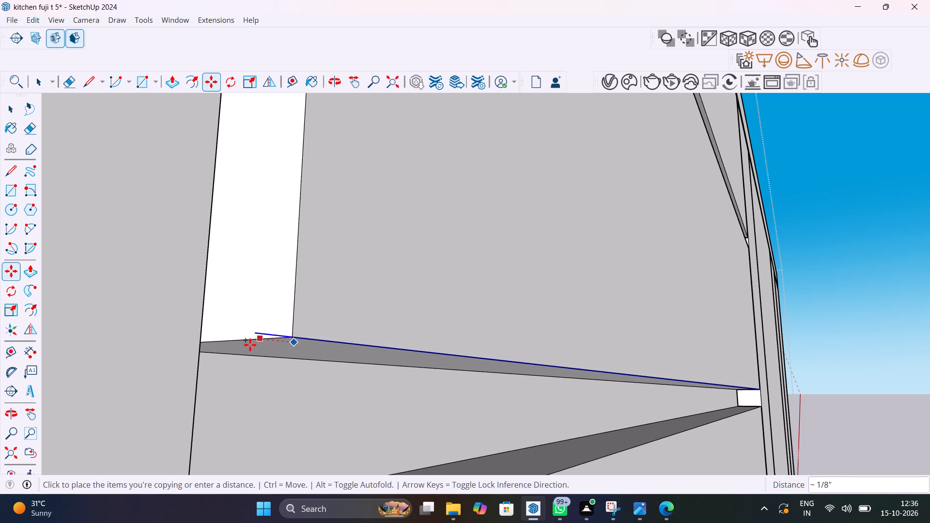
scroll(242, 349, up, 9)
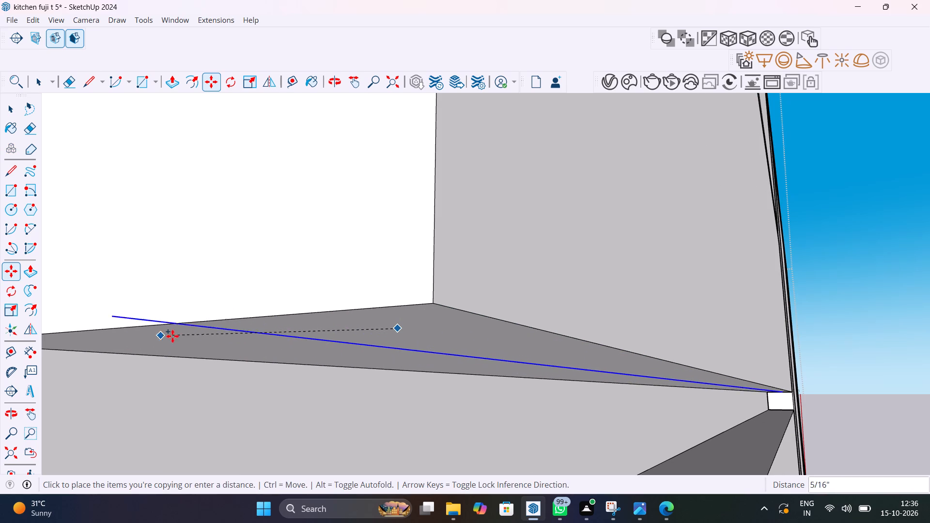
scroll(190, 346, down, 7)
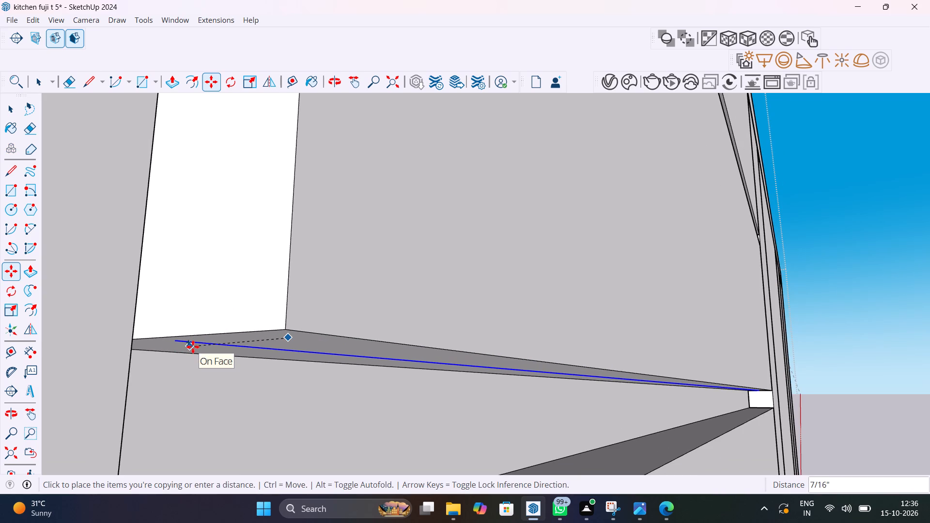
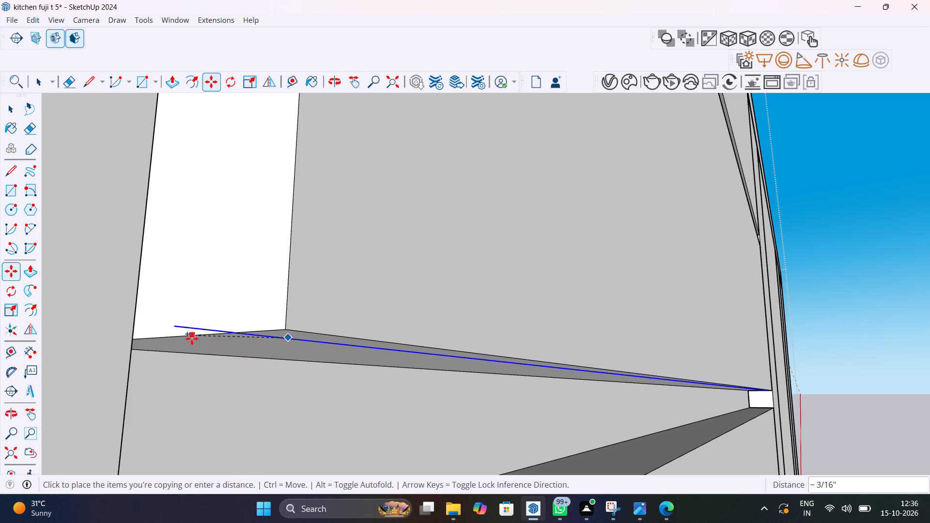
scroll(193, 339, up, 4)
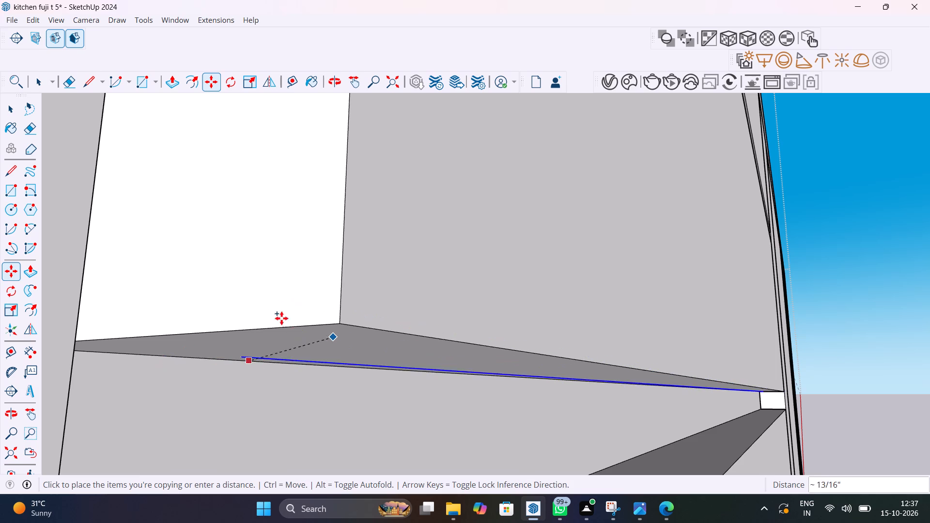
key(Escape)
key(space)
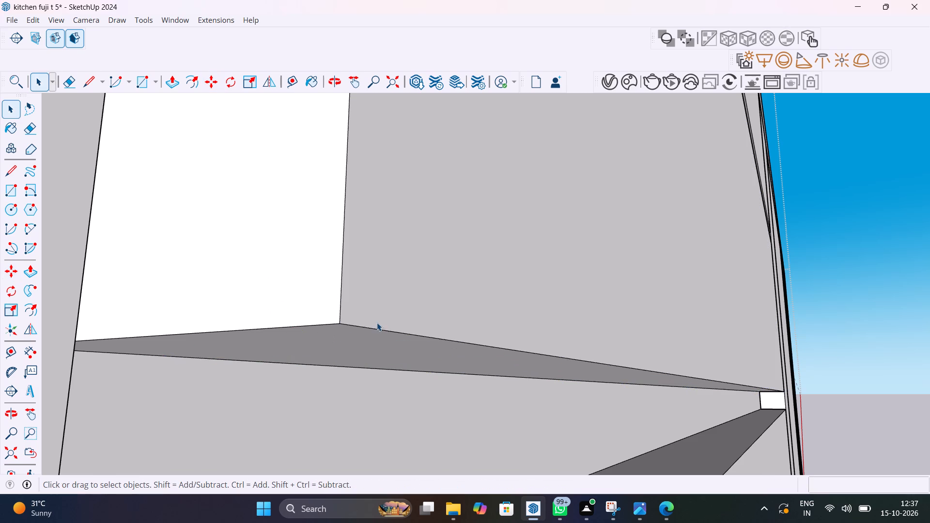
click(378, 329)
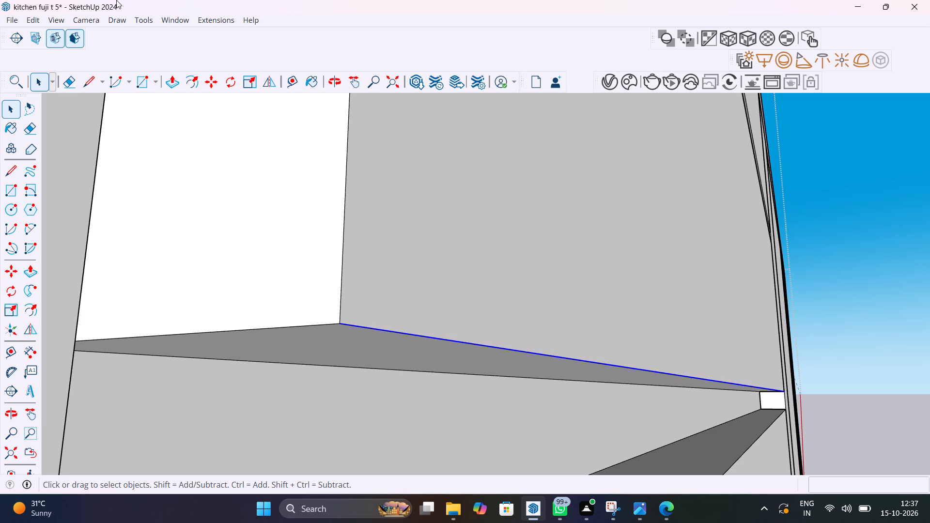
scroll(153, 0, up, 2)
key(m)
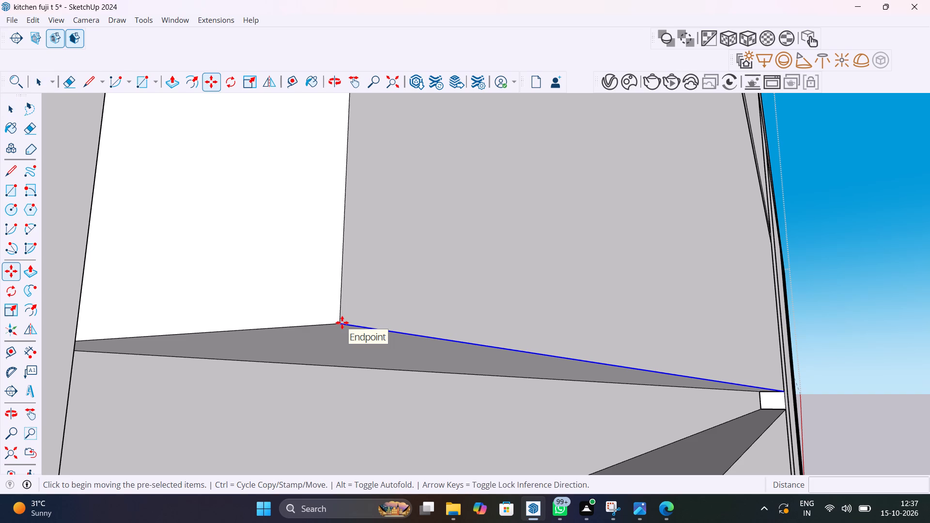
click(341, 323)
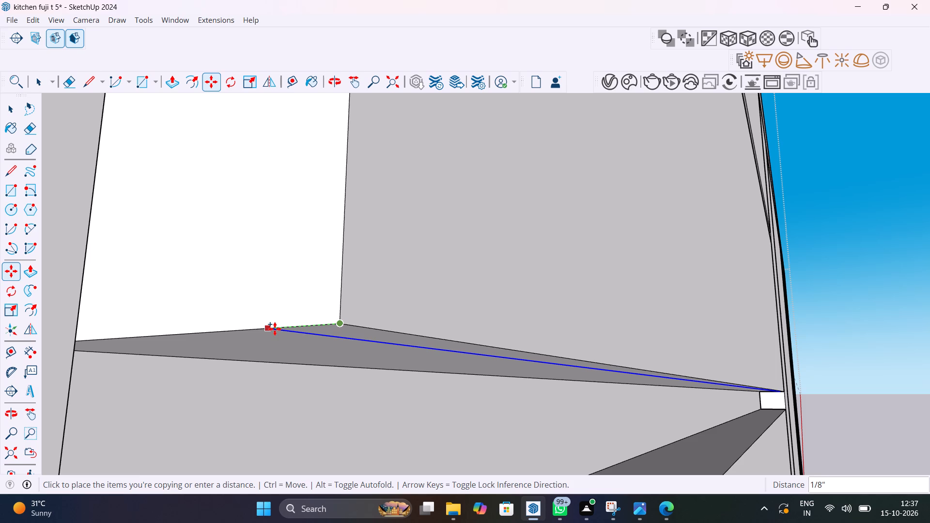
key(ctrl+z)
Undo the lips and recessed gaps made between the second lower door's drawer fronts.
scroll(294, 330, down, 7)
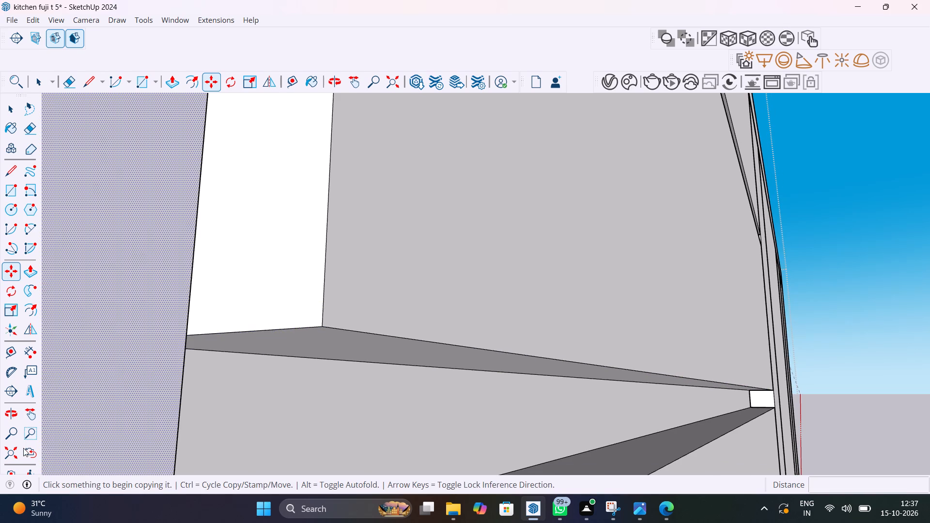
click(16, 449)
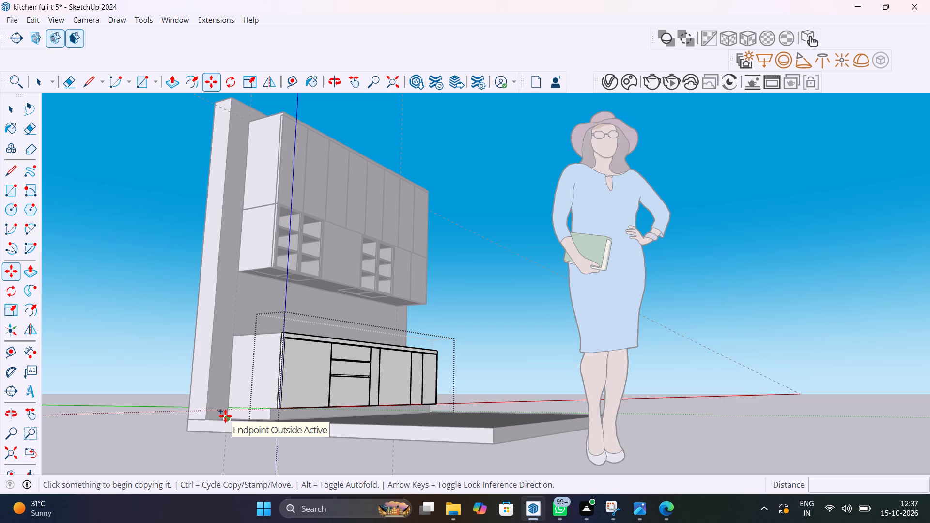
middle_drag(460, 373, 368, 465)
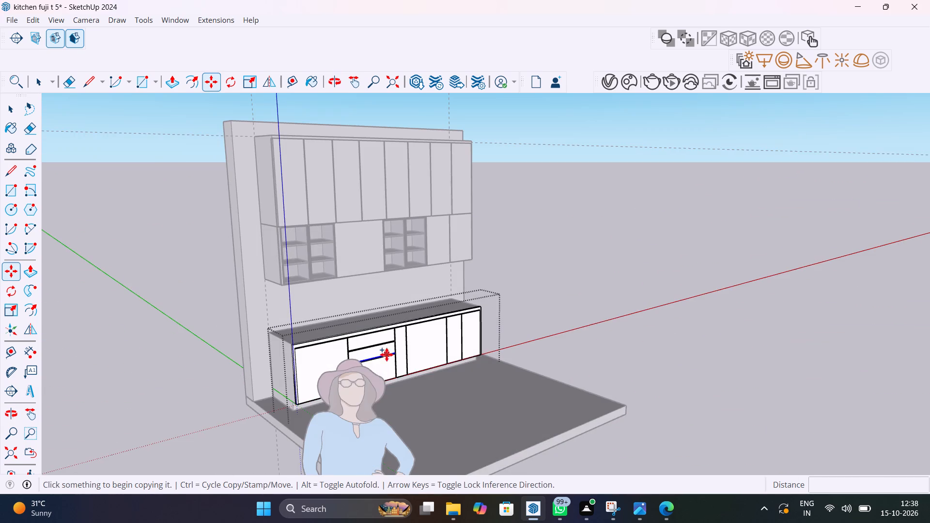
scroll(387, 354, up, 16)
key(ctrl+z)
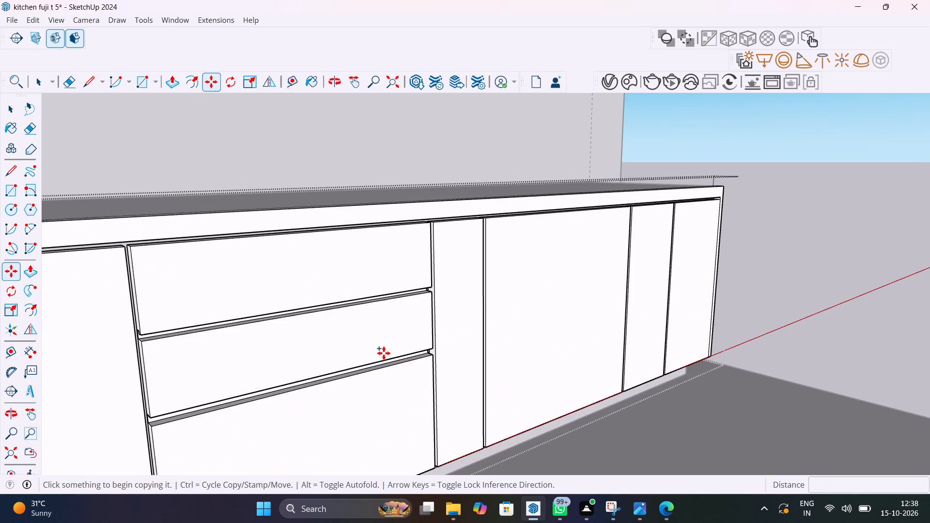
key(ctrl+z)
key(ctrl+z)
key(ctrl+z)
key(ctrl+z)
key(ctrl+z)
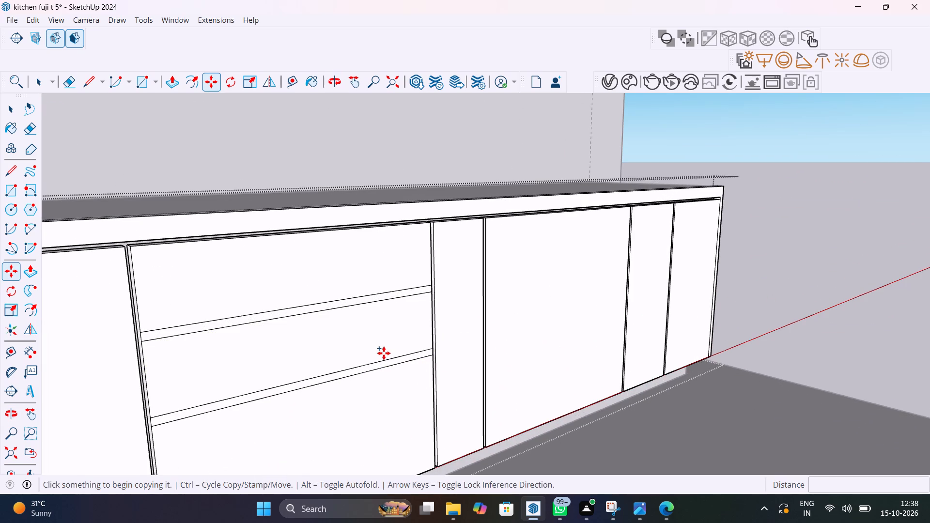
Undo the parallel gap lines on the second lower door until only its two single drawer divider lines remain.
key(space)
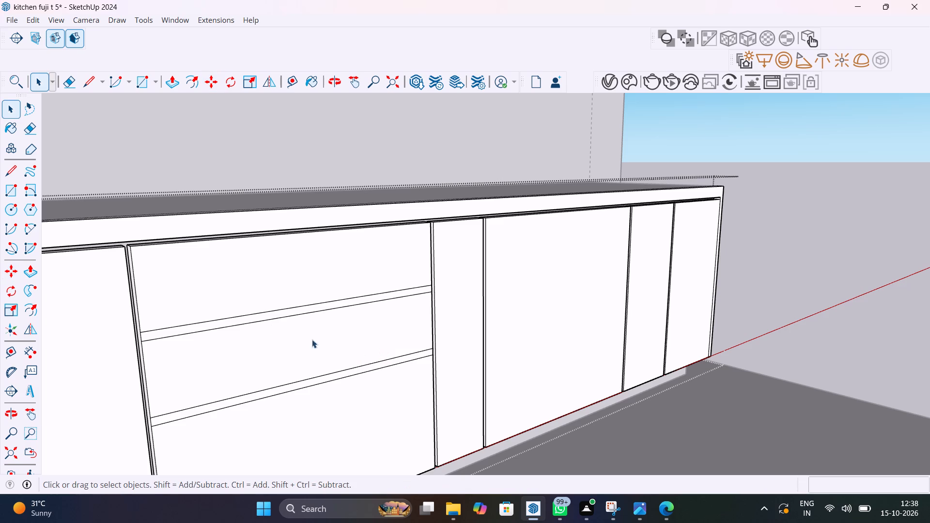
scroll(205, 320, up, 5)
shift+middle_drag(213, 331, 369, 331)
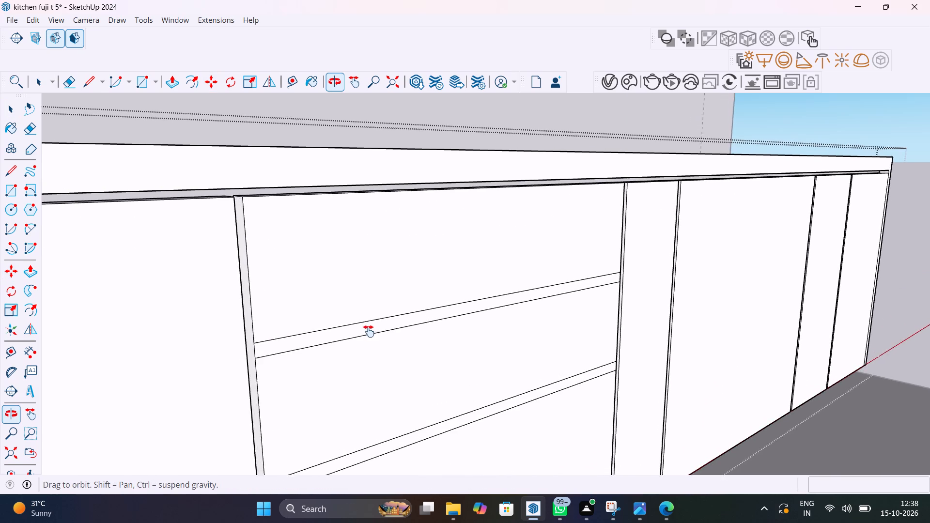
shift+middle_drag(369, 331, 312, 312)
scroll(312, 312, up, 1)
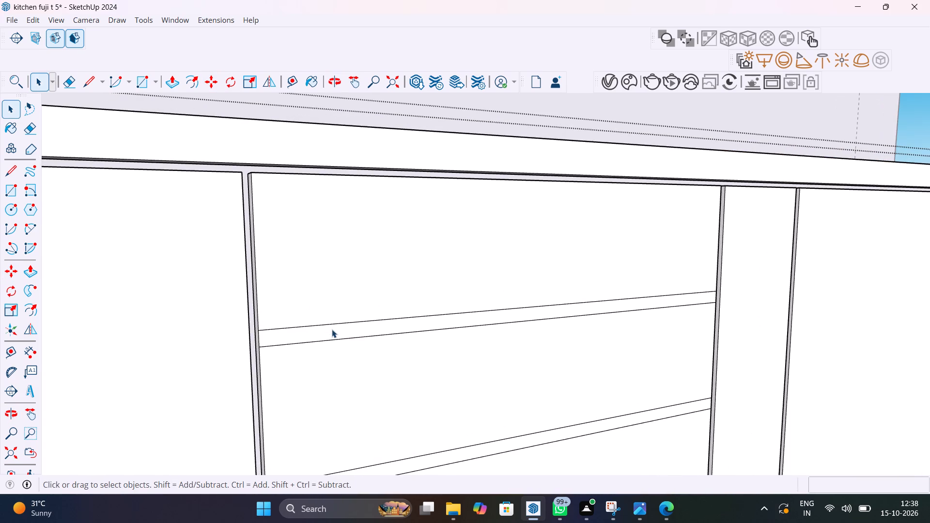
key(ctrl+z)
key(ctrl+z)
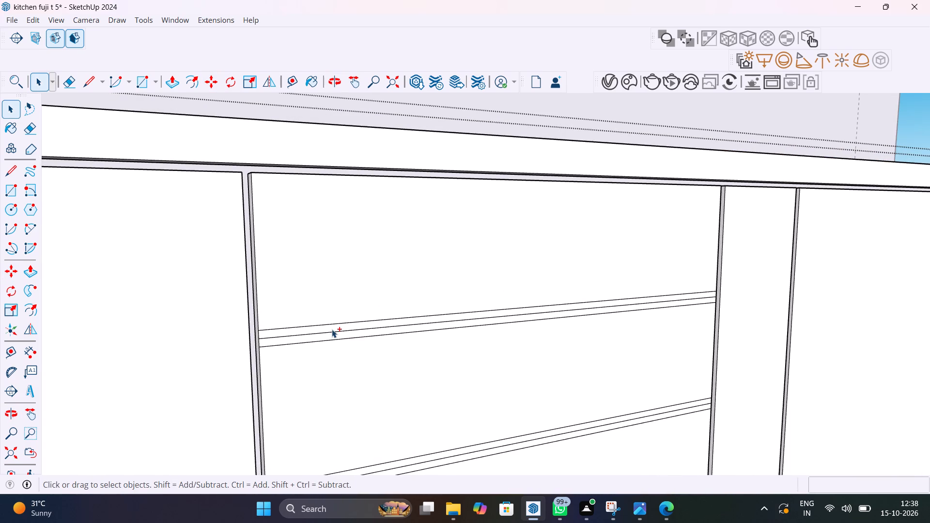
key(ctrl+z)
key(ctrl+z)
key(ctrl+z)
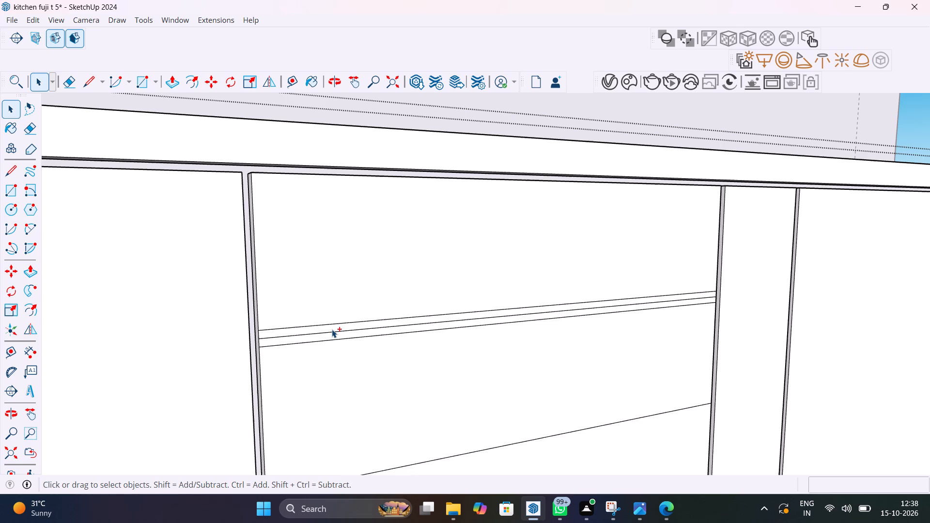
key(ctrl+z)
key(ctrl+z)
key(ctrl+z)
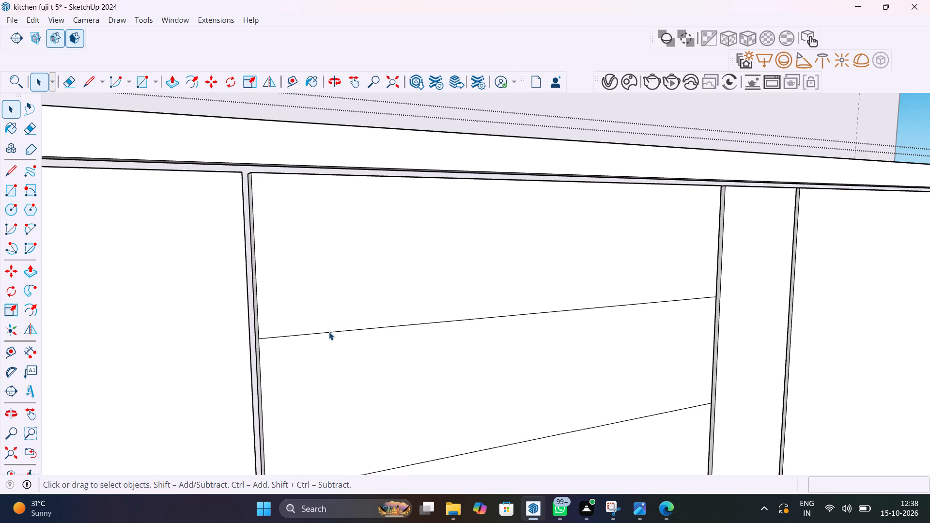
Copy the upper drawer divider line 0.5" up across the second lower door.
click(329, 332)
key(m)
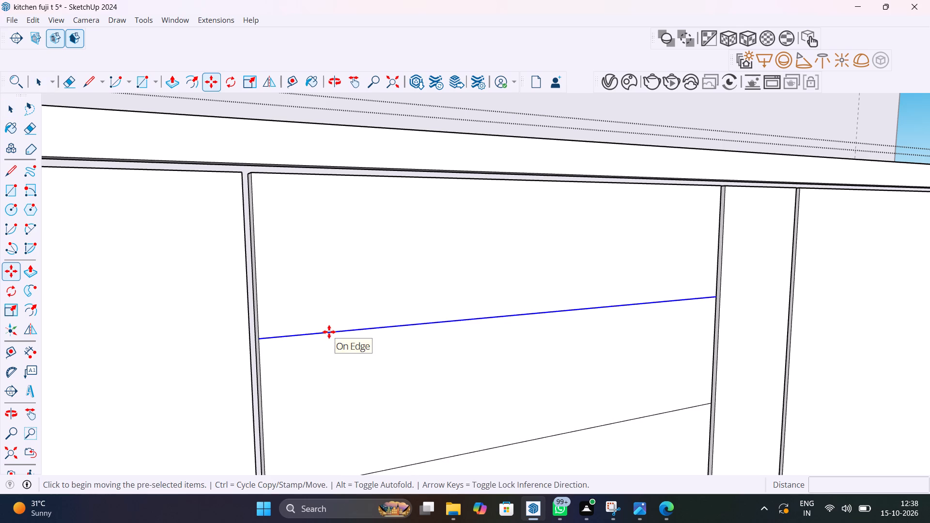
click(255, 338)
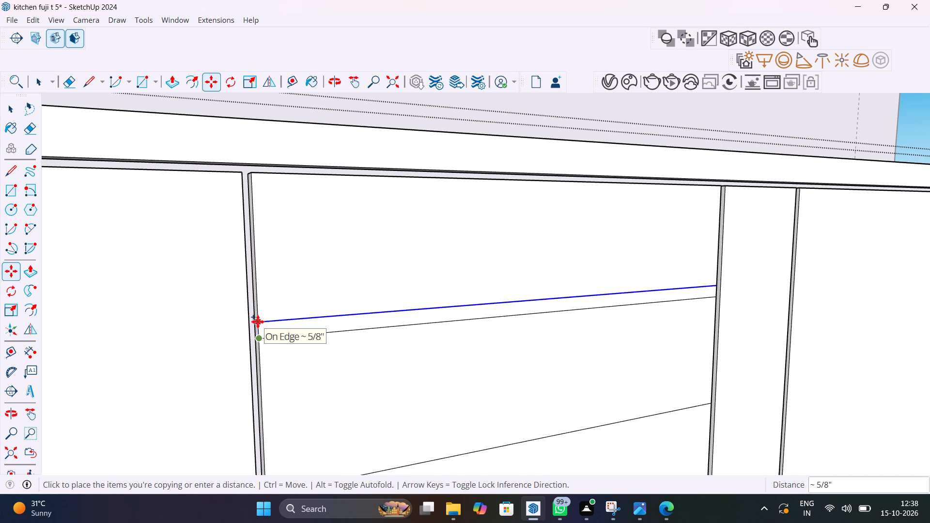
text(0.5")
key(Return)
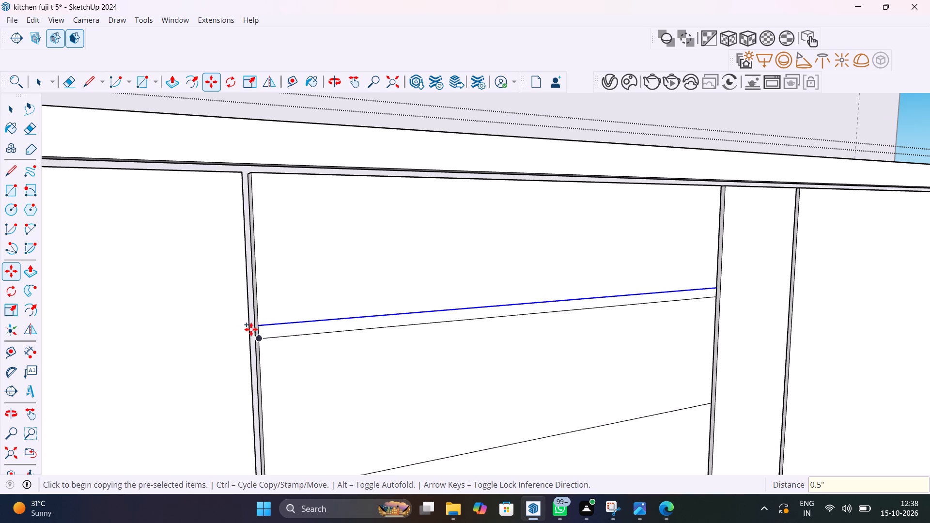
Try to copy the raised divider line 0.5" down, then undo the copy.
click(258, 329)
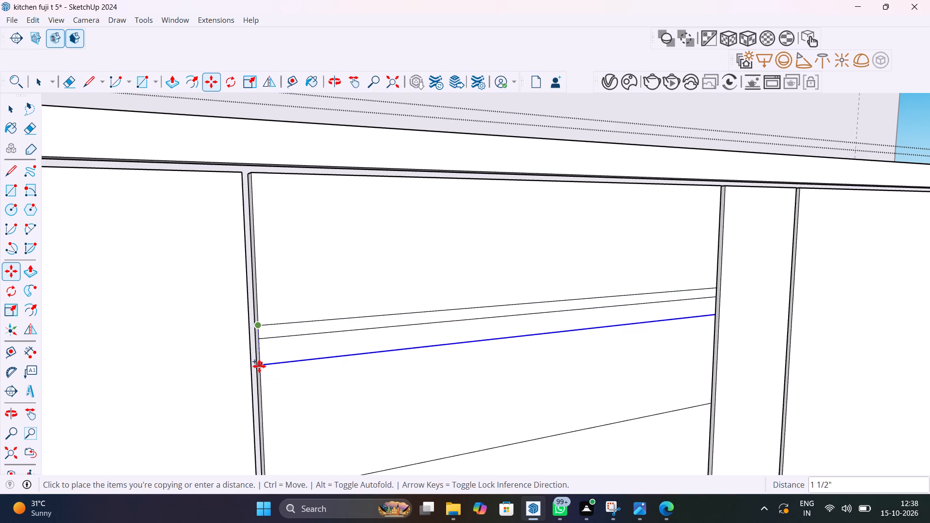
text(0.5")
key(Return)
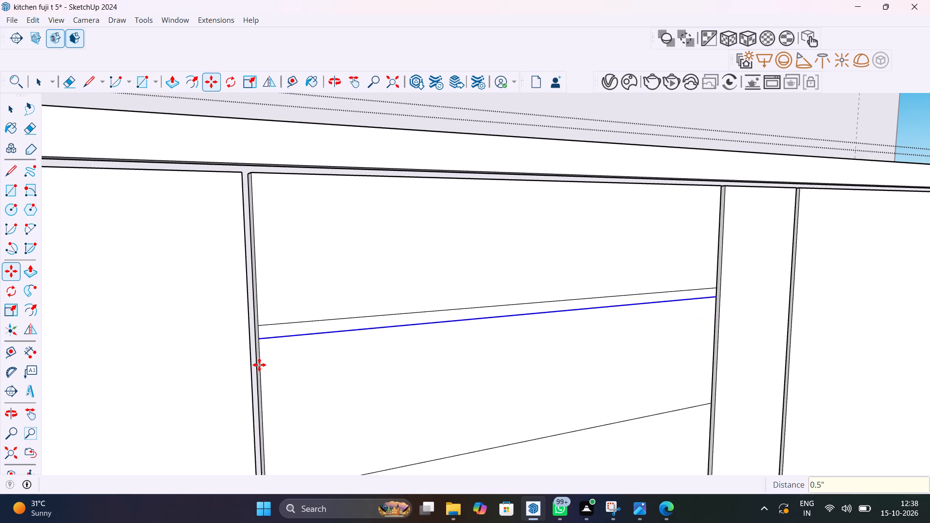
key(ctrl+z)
Copy the raised divider line 1" down to form the lower edge of the upper gap strip.
key(space)
click(275, 325)
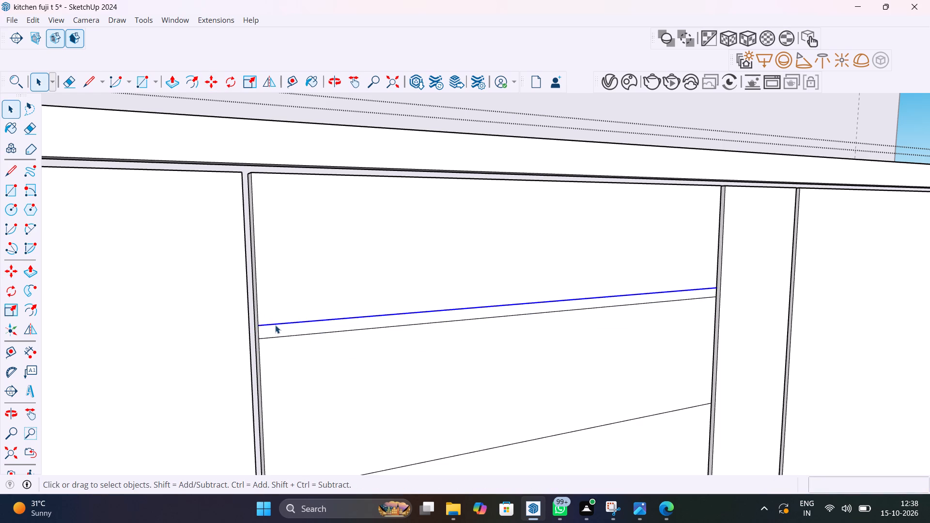
key(m)
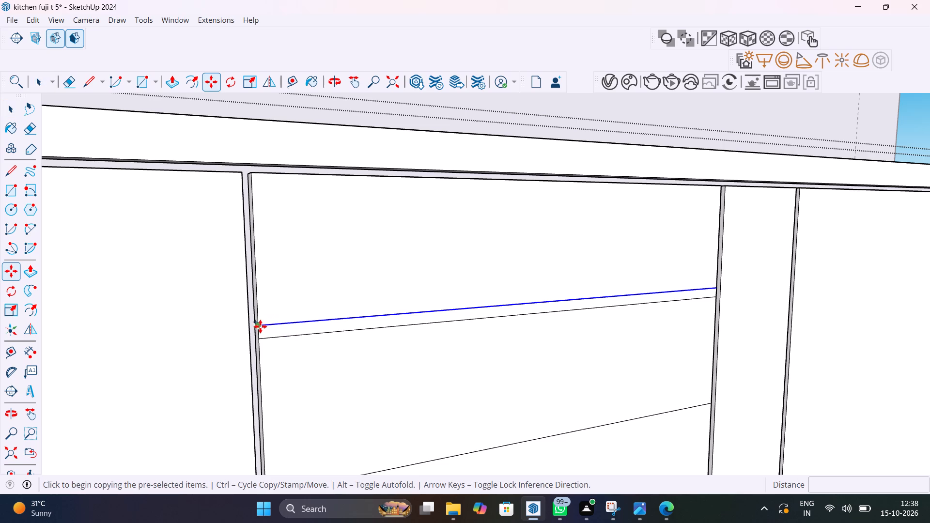
click(260, 326)
text(1")
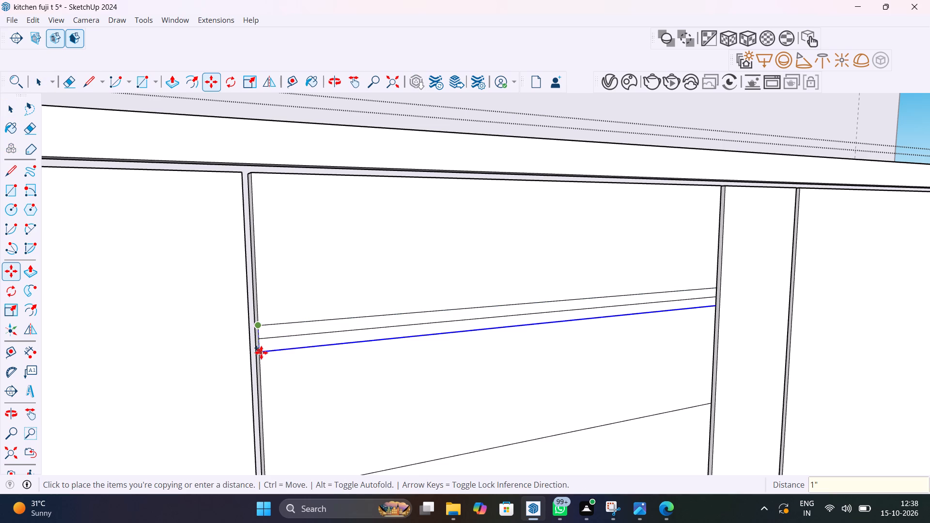
key(Return)
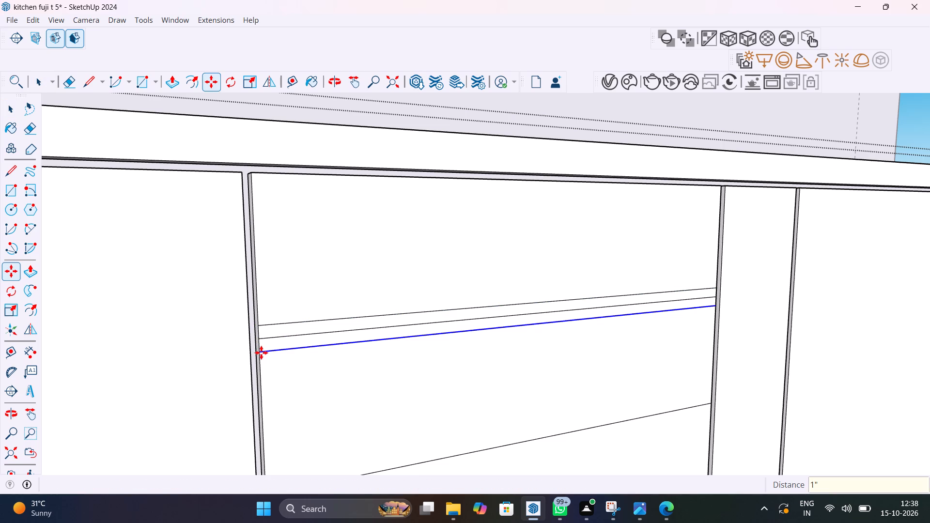
Delete the original divider line in the middle of the upper gap strip.
key(space)
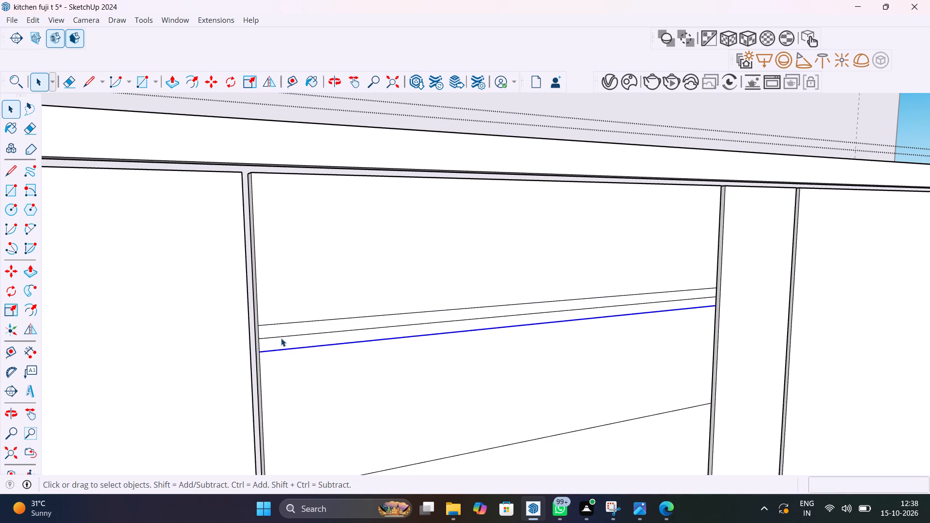
click(282, 338)
key(Delete)
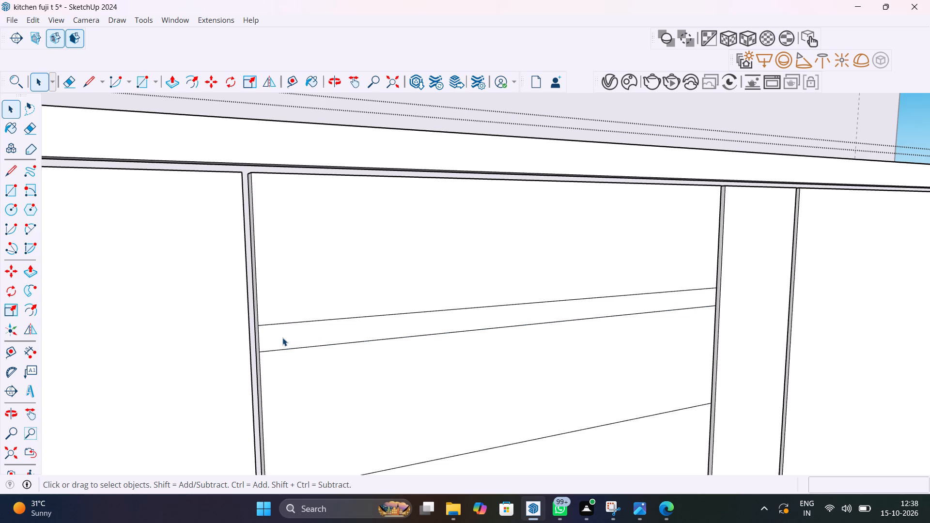
Offset the upper gap strip's outline inward by about 1/8".
click(282, 338)
key(f)
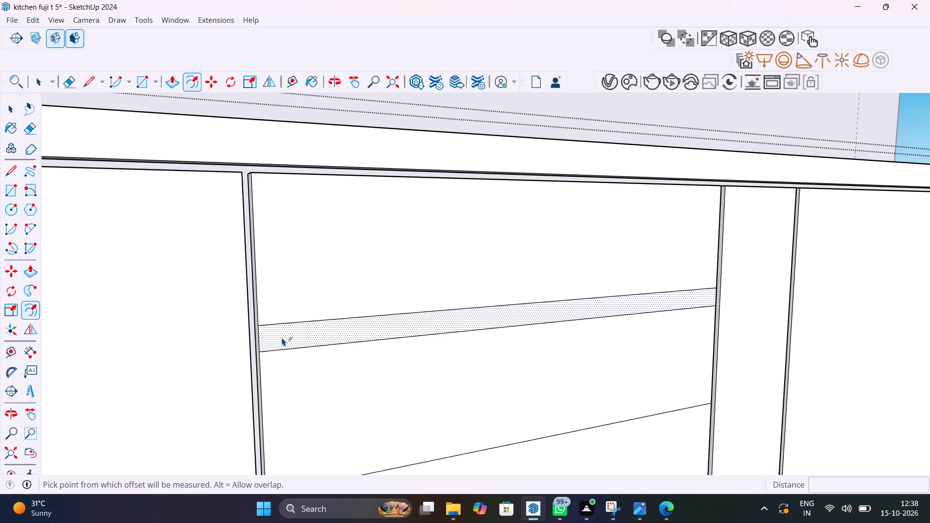
click(262, 339)
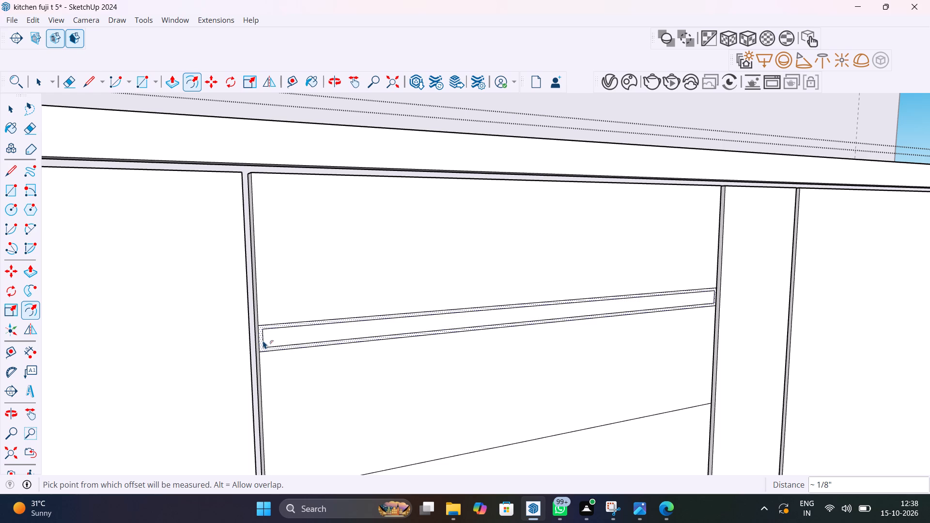
key(space)
Push the inset face of the upper gap strip 0.7" inward to form a recess.
click(284, 339)
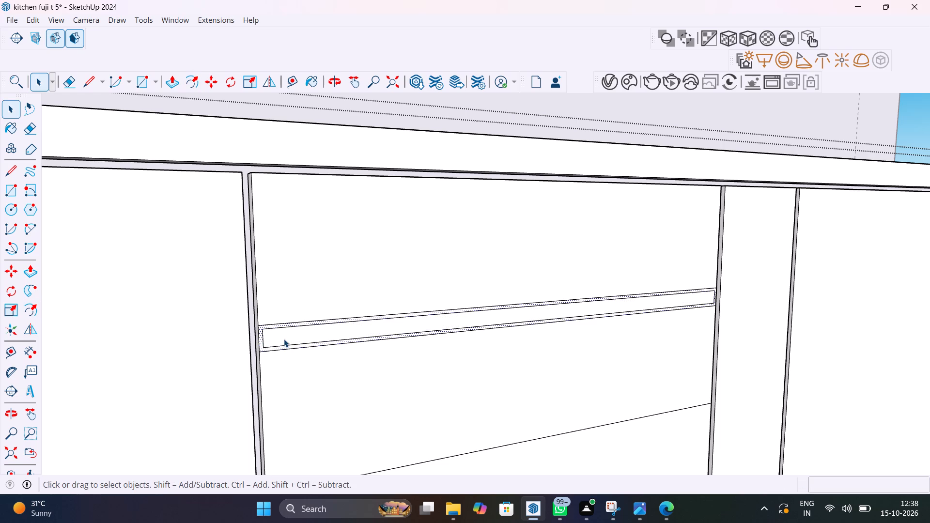
scroll(284, 338, up, 8)
middle_drag(287, 339, 293, 377)
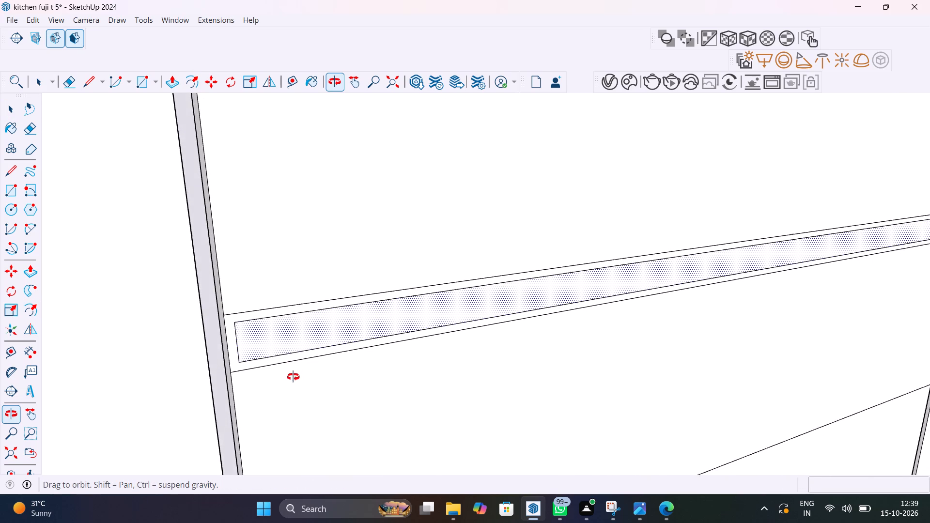
middle_drag(293, 377, 319, 375)
key(p)
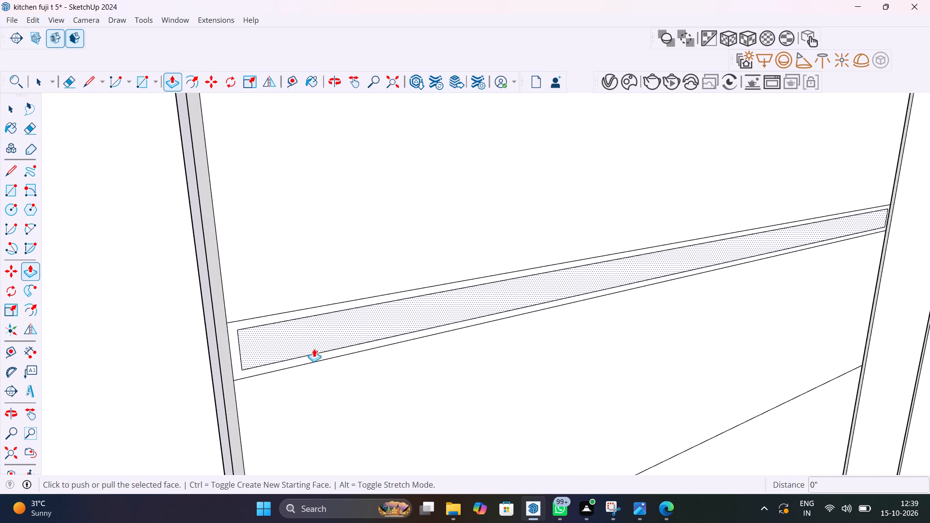
click(313, 341)
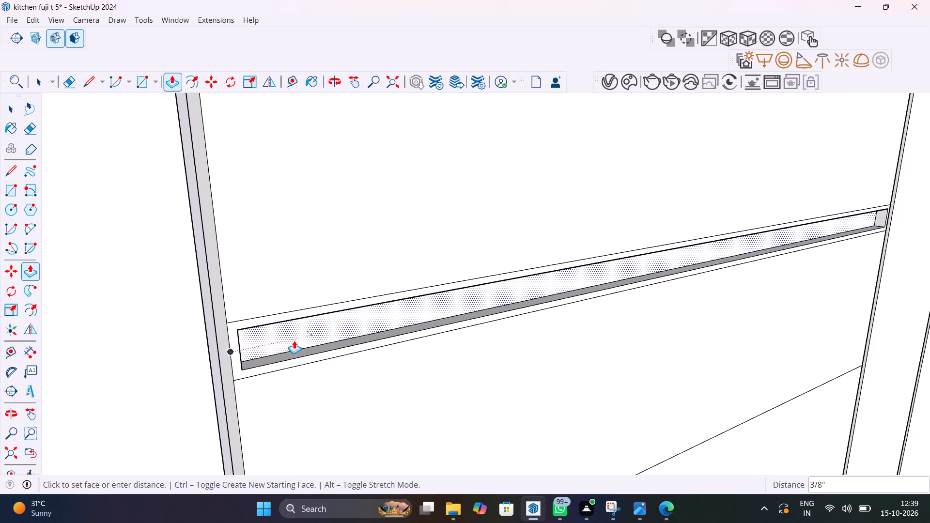
text(0.7")
key(Return)
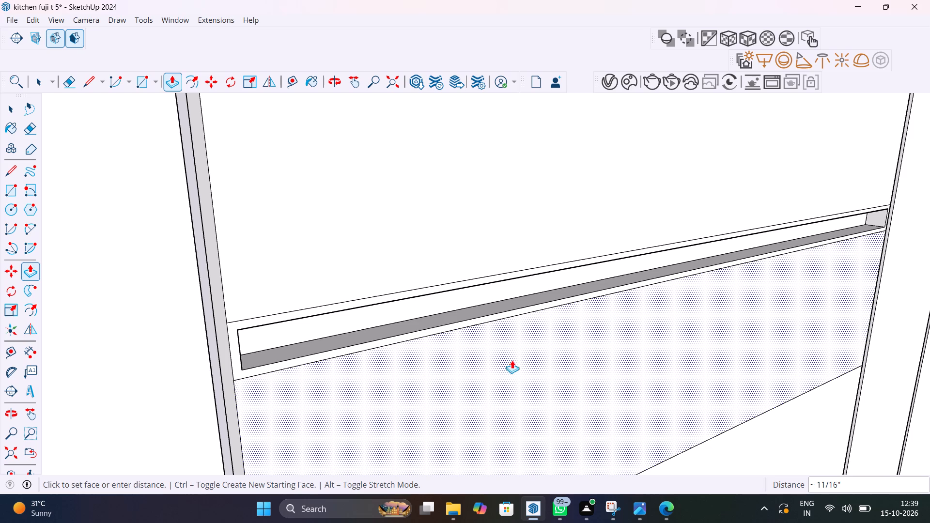
scroll(500, 370, down, 11)
key(space)
Copy the recess's upper front edge 1/8" inward along the underside of the recess top.
scroll(547, 371, down, 6)
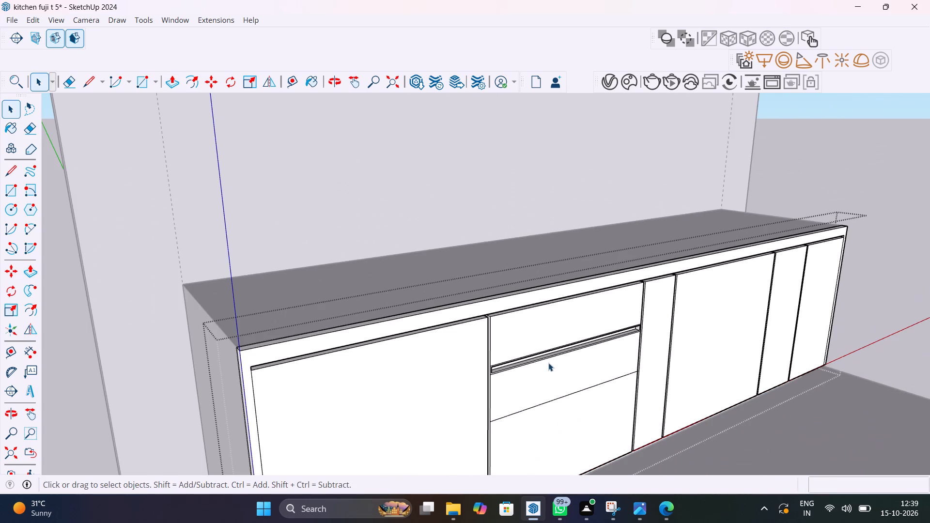
scroll(540, 355, up, 7)
middle_drag(486, 368, 424, 291)
scroll(424, 291, up, 1)
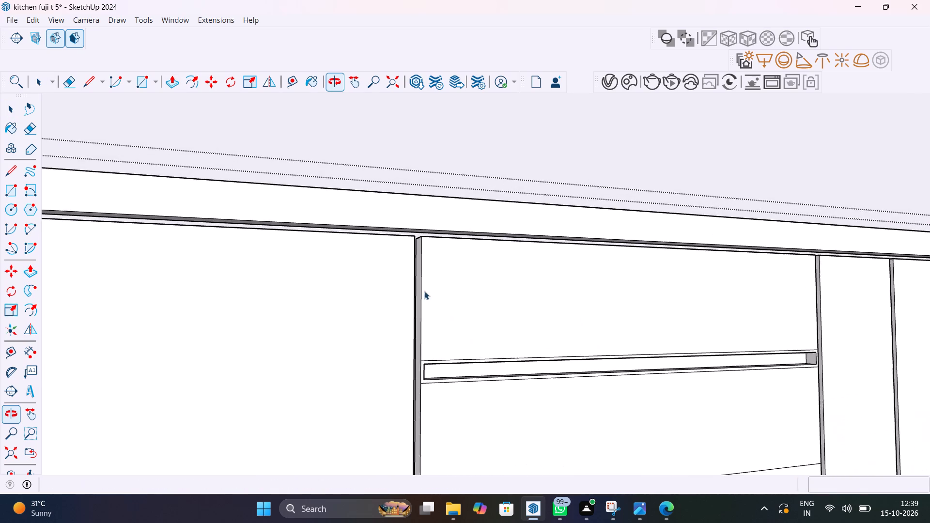
scroll(454, 368, up, 9)
middle_drag(449, 361, 535, 274)
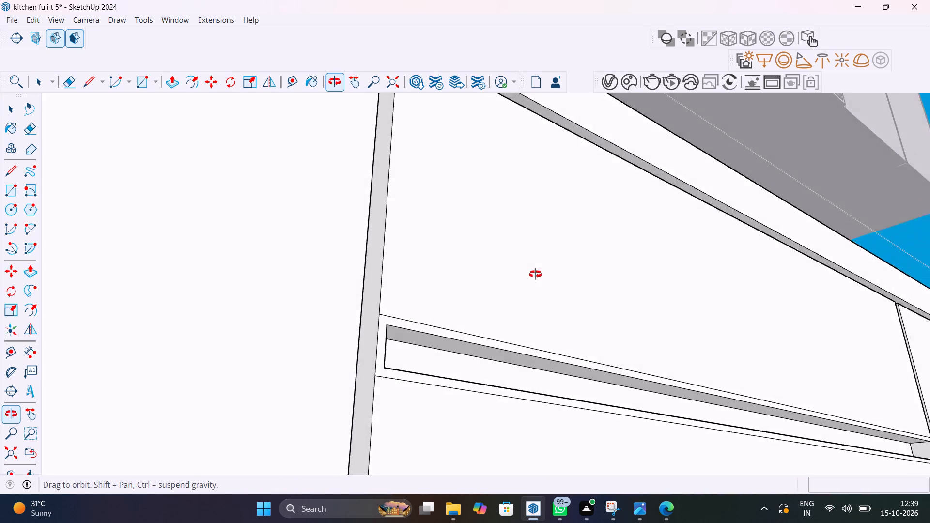
middle_drag(535, 274, 540, 272)
scroll(408, 336, up, 7)
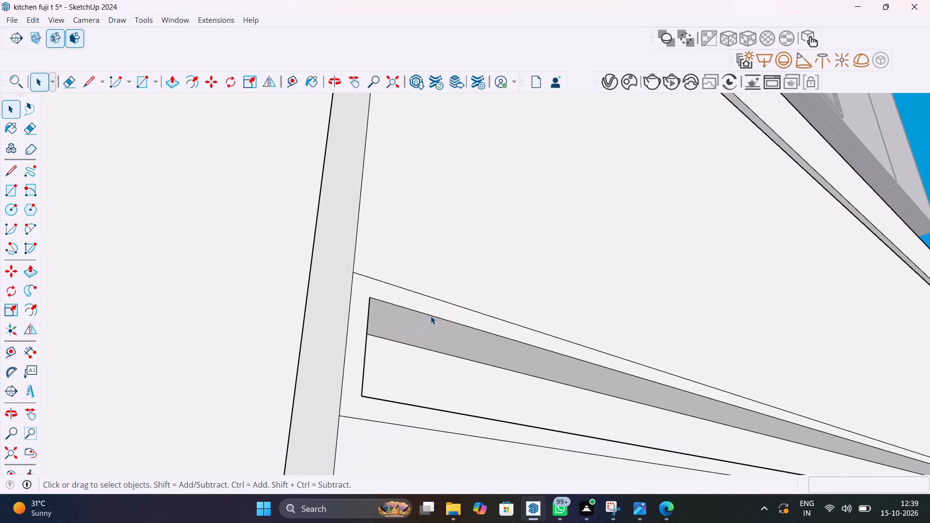
click(431, 316)
key(m)
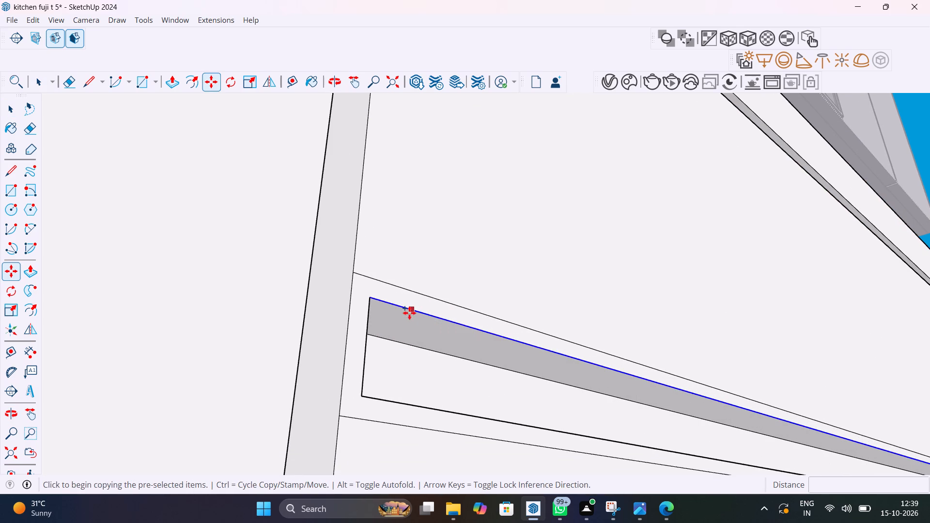
shift+middle_drag(713, 415, 466, 415)
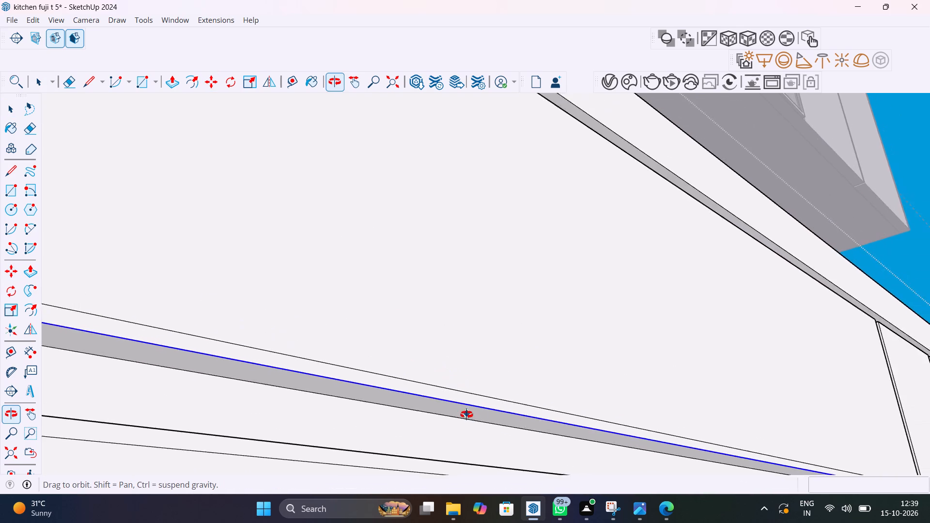
shift+middle_drag(466, 415, 622, 444)
scroll(583, 448, up, 13)
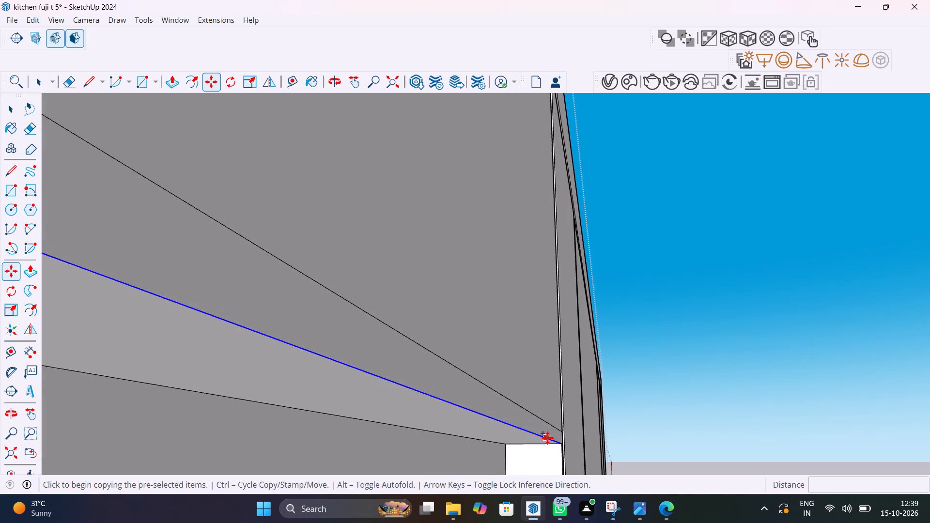
scroll(547, 438, up, 2)
middle_drag(555, 441, 612, 397)
shift+scroll(612, 397, up, 1)
scroll(596, 405, down, 12)
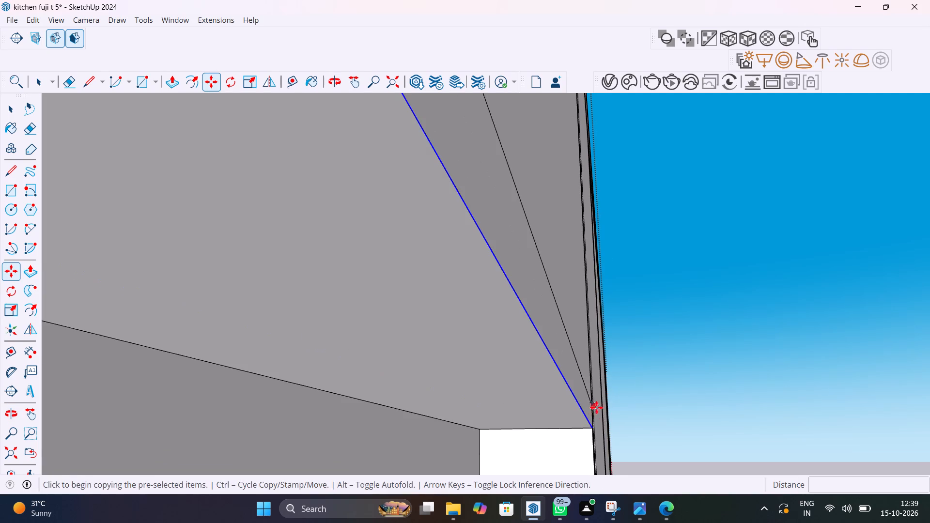
click(594, 429)
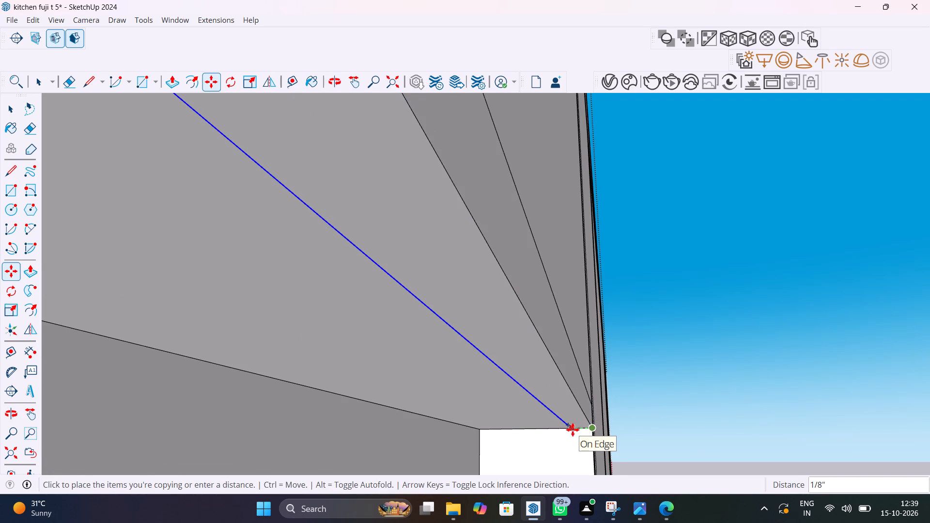
click(568, 430)
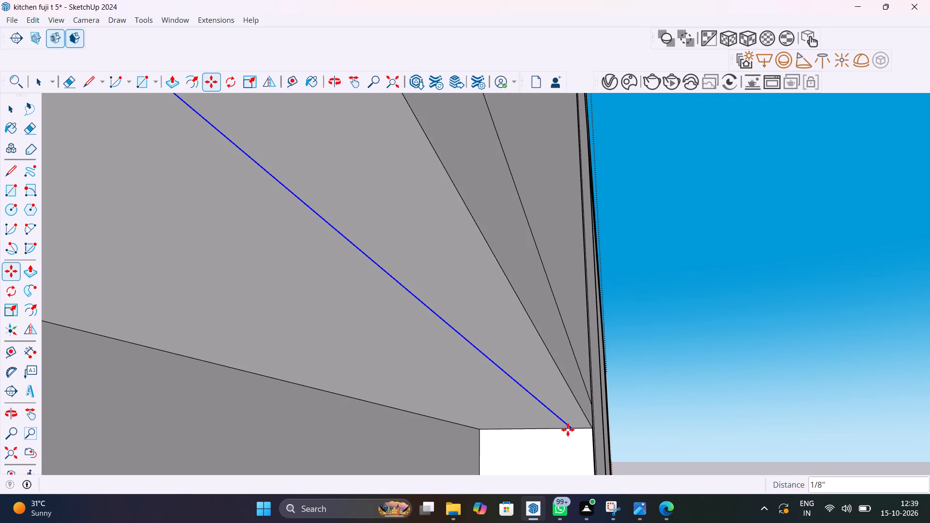
key(space)
Pull the narrow front strip on the underside of the recess top down 1/16" to form a lip.
click(565, 397)
key(p)
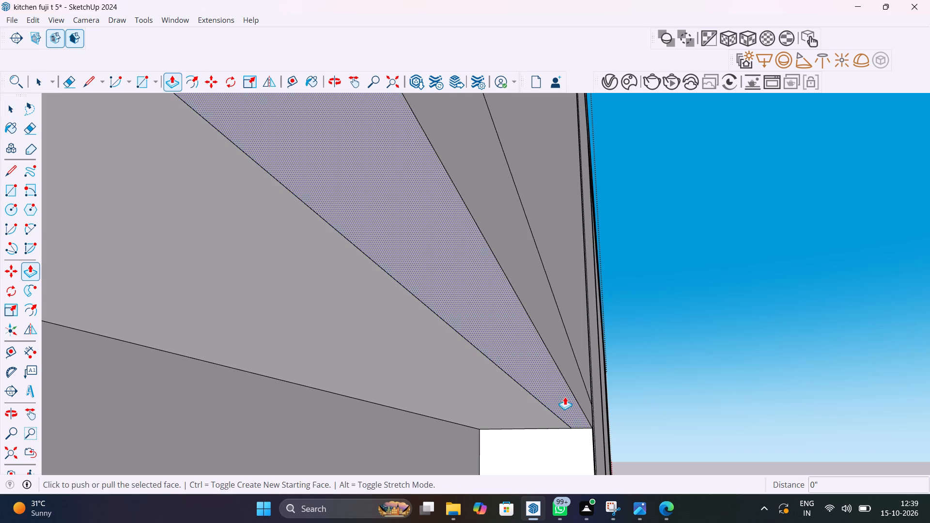
click(565, 397)
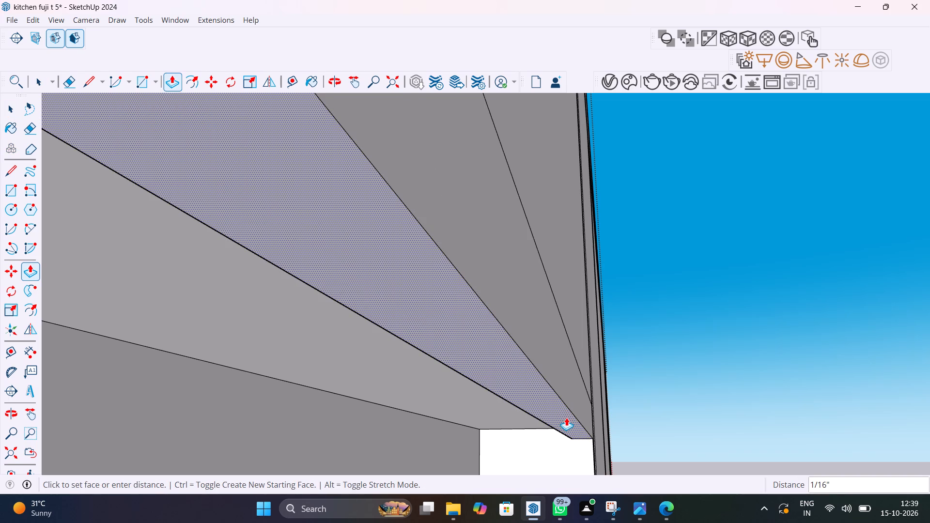
click(566, 418)
scroll(592, 441, down, 9)
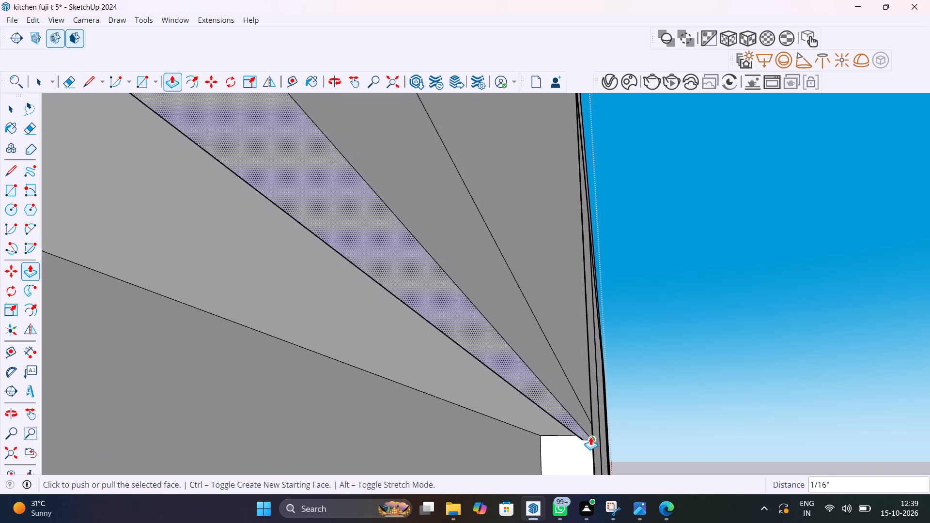
scroll(590, 437, down, 20)
middle_drag(590, 433, 550, 492)
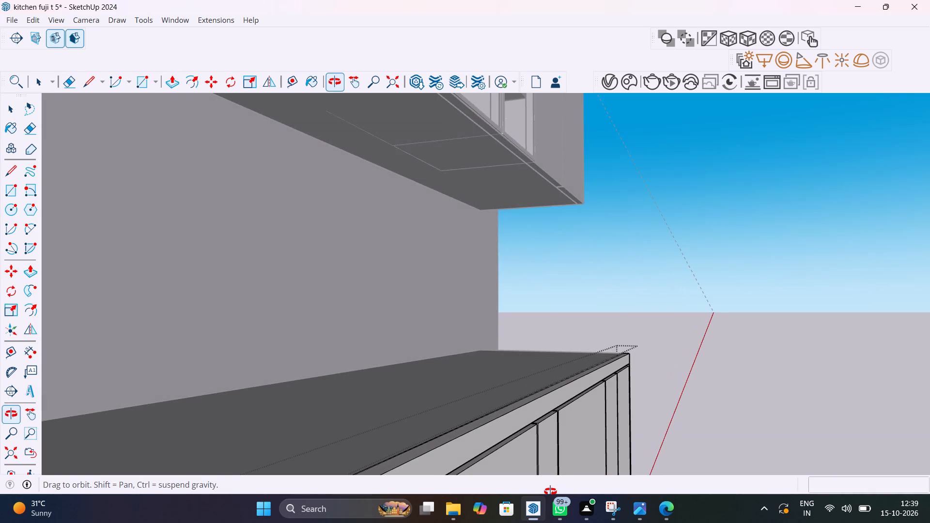
middle_drag(550, 492, 668, 340)
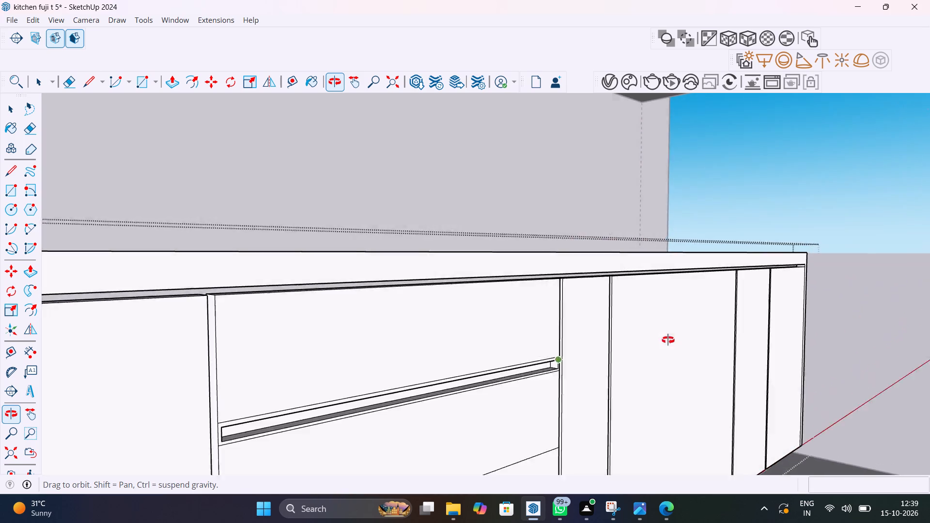
middle_drag(668, 340, 654, 342)
key(space)
Pull the same lip face under the recess top down by another 1/16".
scroll(160, 429, up, 7)
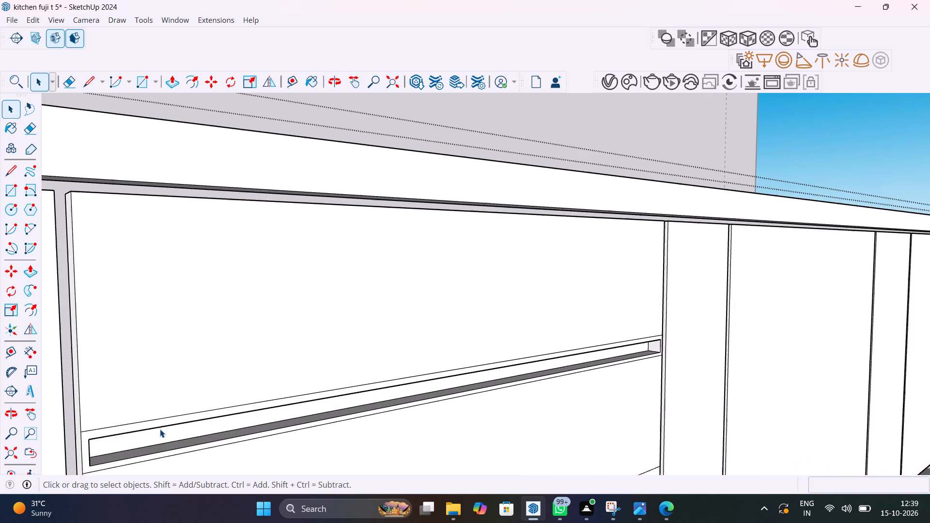
shift+middle_drag(176, 424, 474, 281)
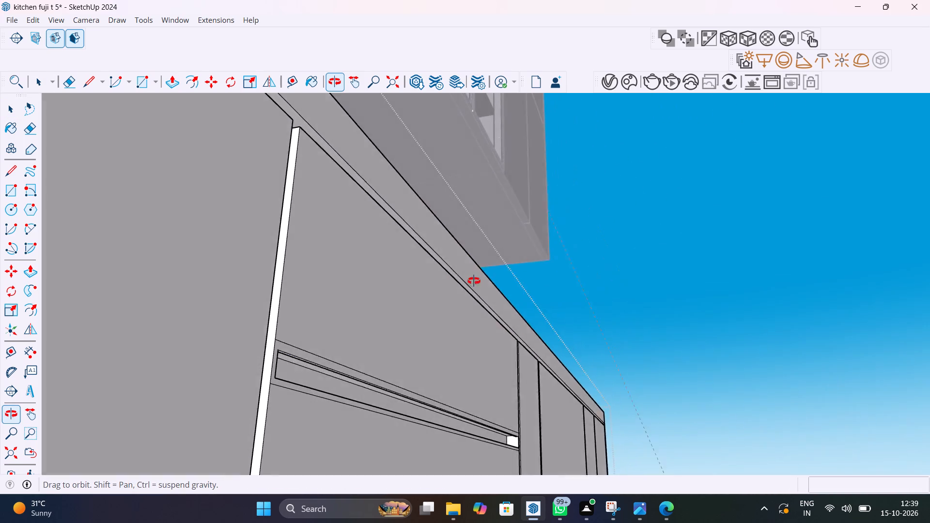
shift+middle_drag(474, 281, 487, 310)
scroll(359, 375, up, 9)
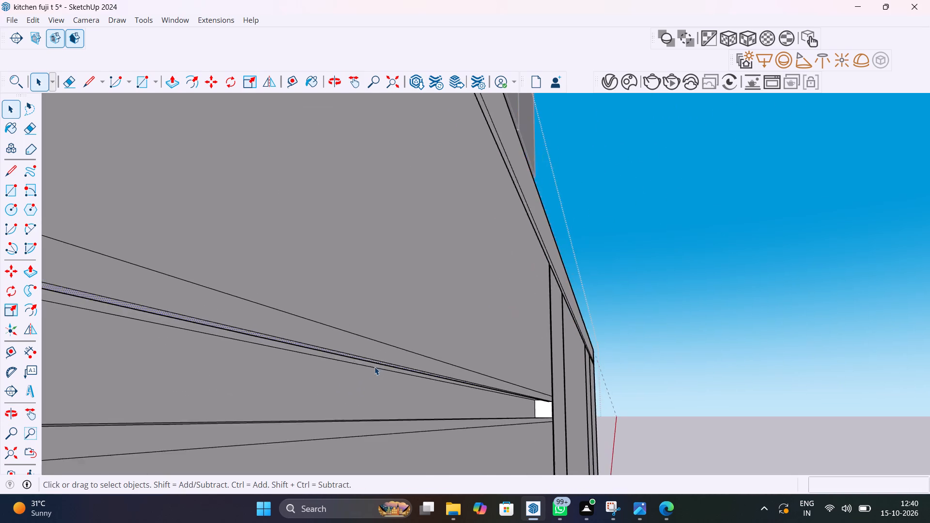
scroll(374, 367, up, 5)
middle_drag(399, 364, 471, 348)
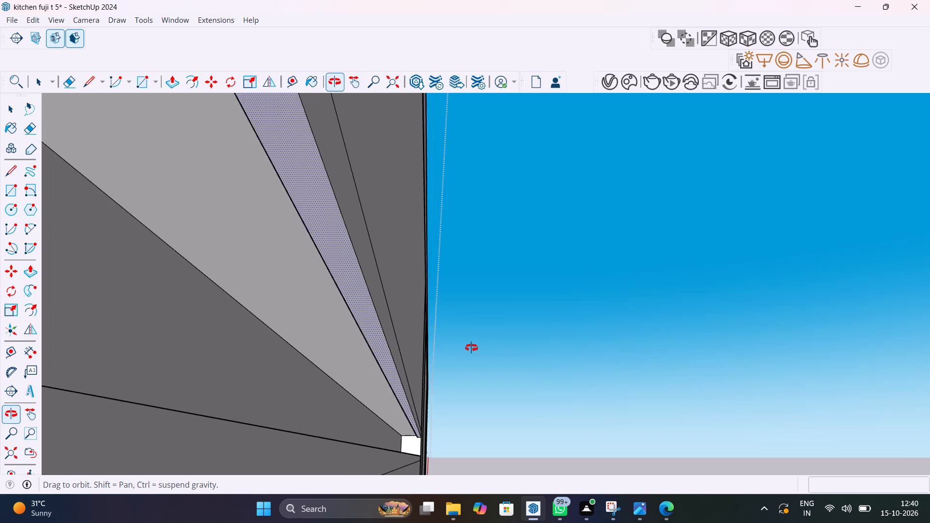
middle_drag(471, 348, 472, 349)
scroll(394, 379, up, 5)
key(p)
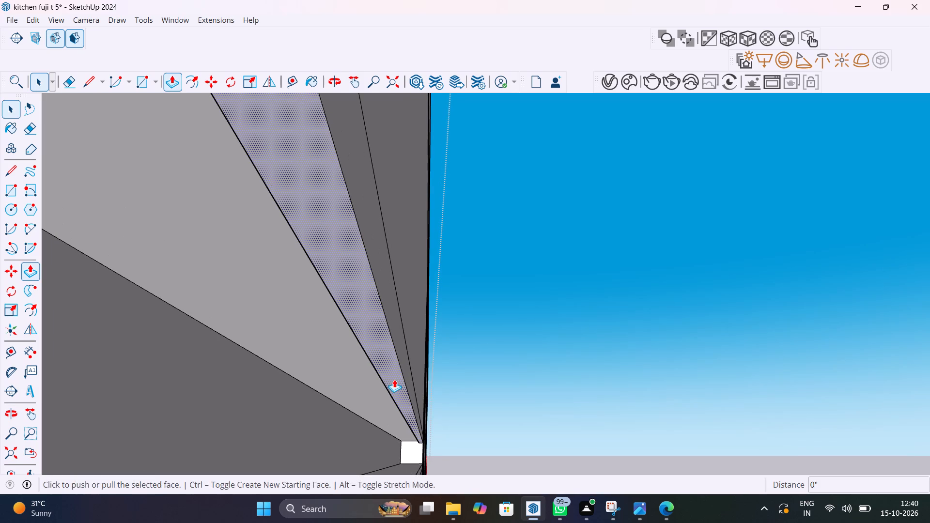
click(394, 379)
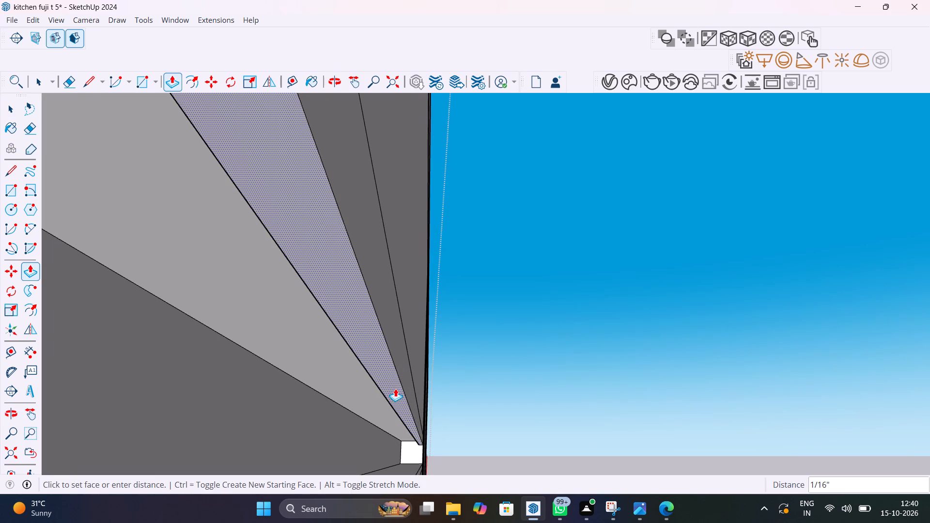
click(396, 392)
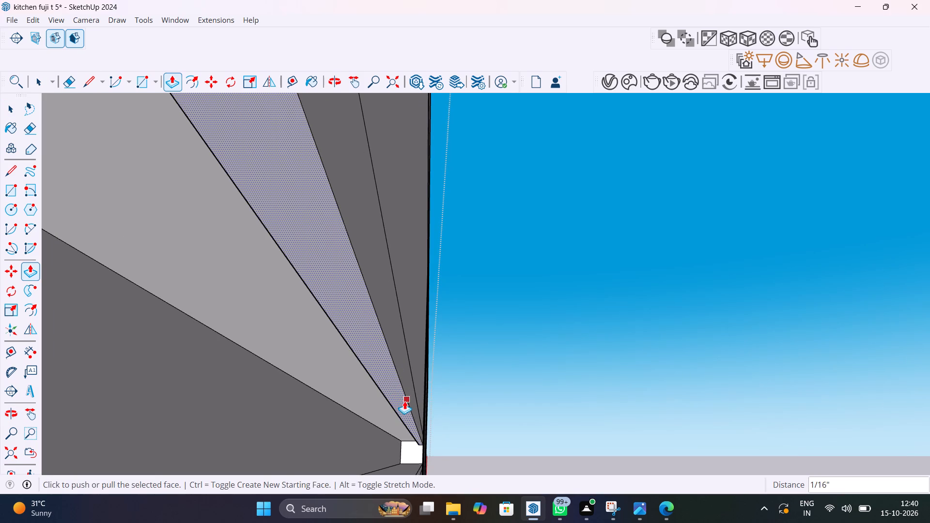
key(space)
Delete the gap strip's upper outline edge just above the recess on the second lower door.
click(498, 395)
scroll(498, 395, down, 7)
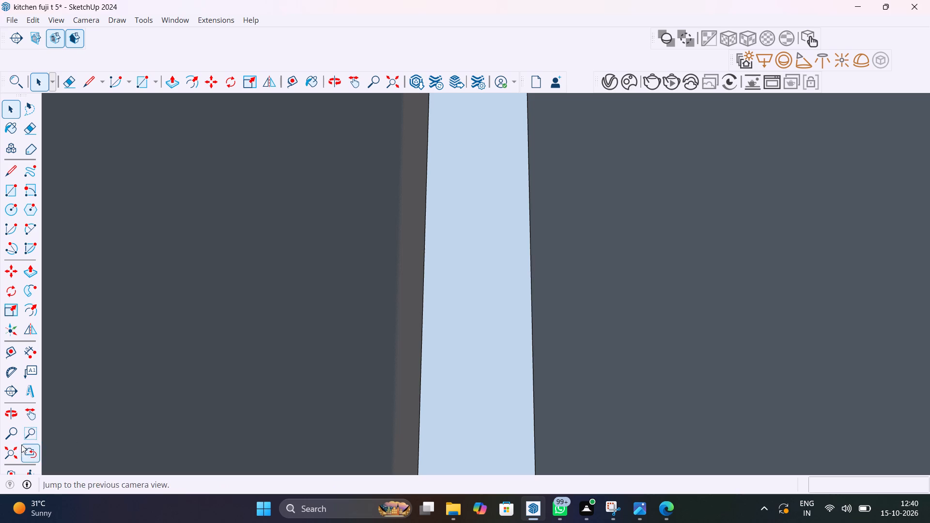
click(18, 448)
middle_drag(307, 392, 174, 485)
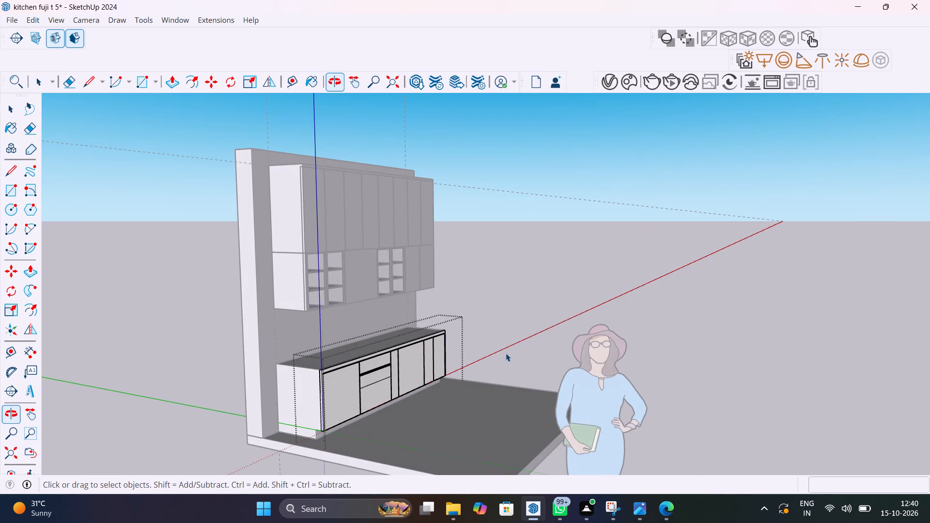
click(513, 354)
scroll(330, 373, up, 20)
scroll(330, 373, up, 2)
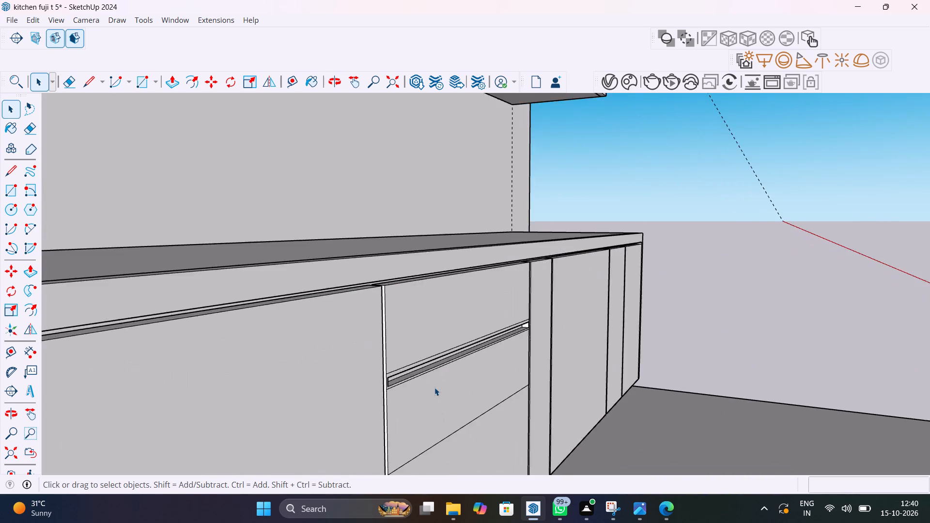
scroll(434, 387, up, 3)
scroll(344, 355, up, 4)
click(350, 366)
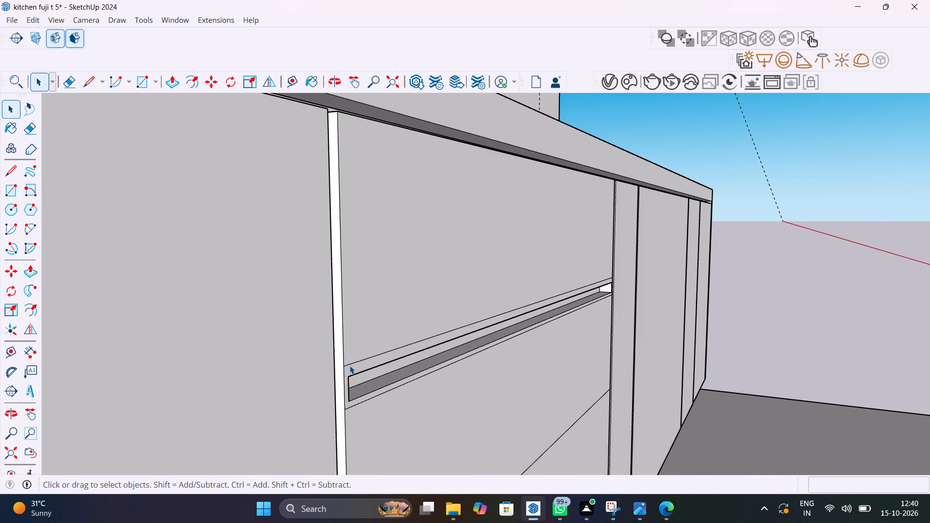
triple_click(352, 363)
click(352, 363)
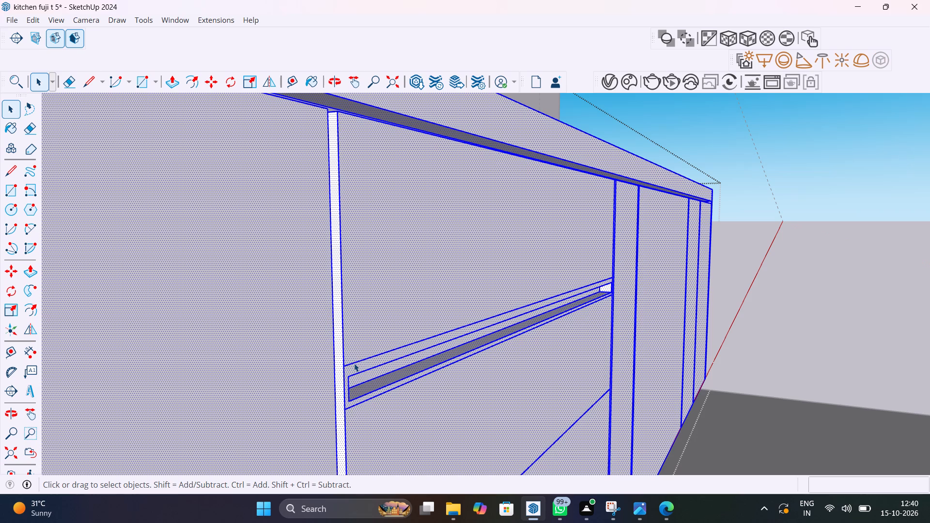
click(354, 363)
click(354, 363)
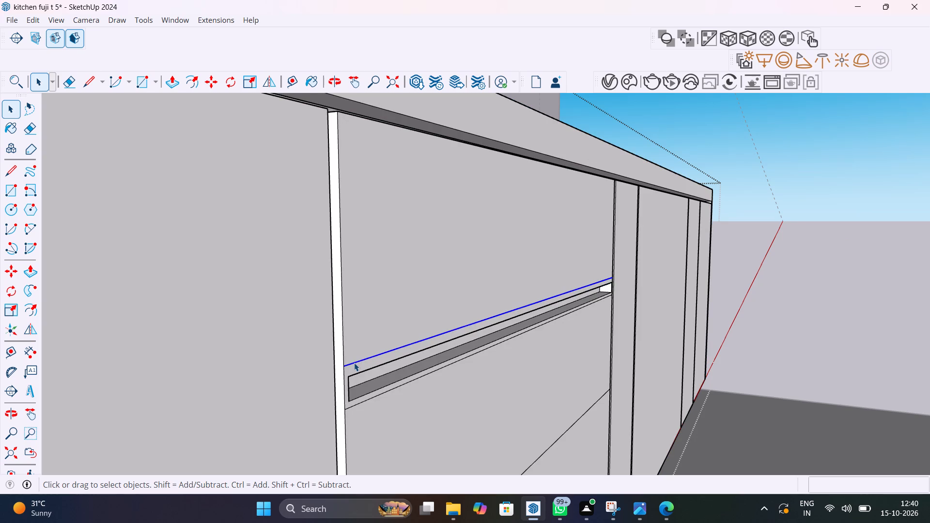
key(Delete)
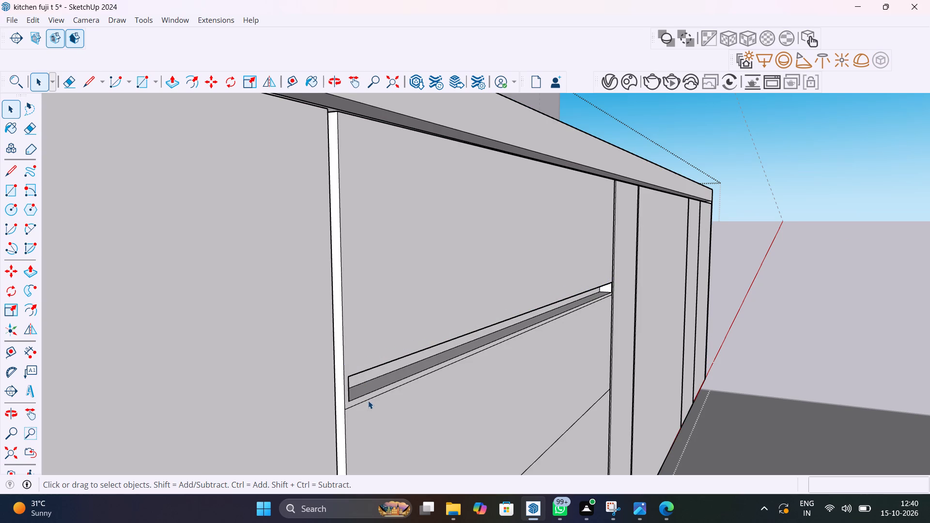
Delete the gap strip's lower outline edge just below the recess on the second lower door.
click(368, 400)
key(Delete)
Copy the lower drawer dividing line on the second lower door 0.5" upward.
scroll(379, 404, down, 7)
middle_drag(425, 415, 355, 416)
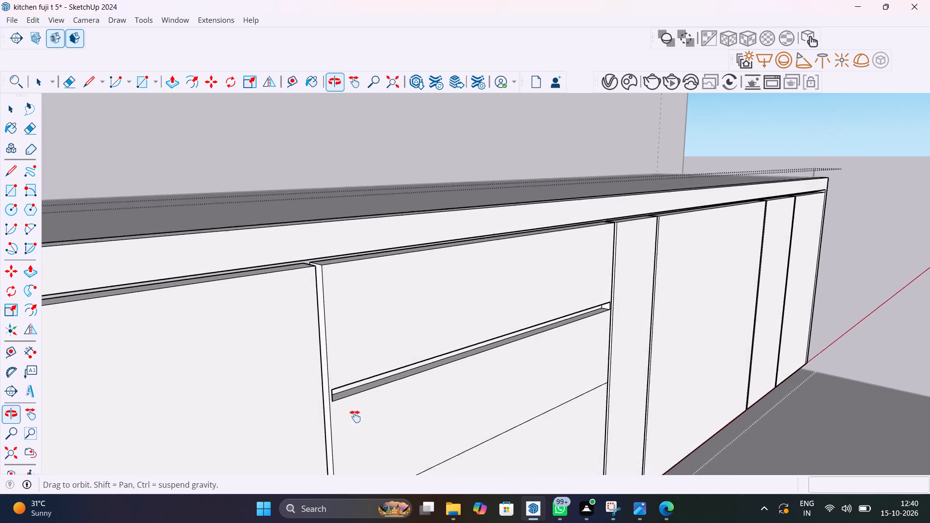
middle_drag(355, 416, 341, 345)
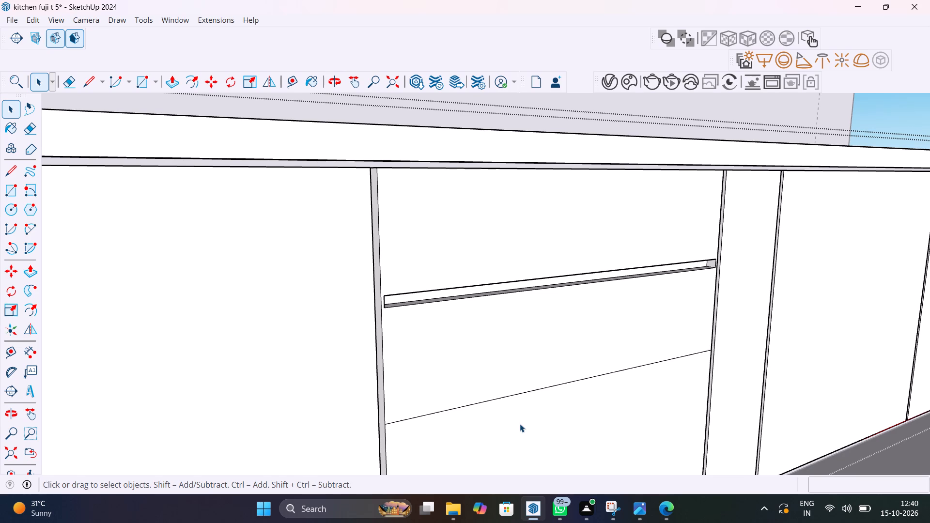
middle_drag(523, 429, 474, 340)
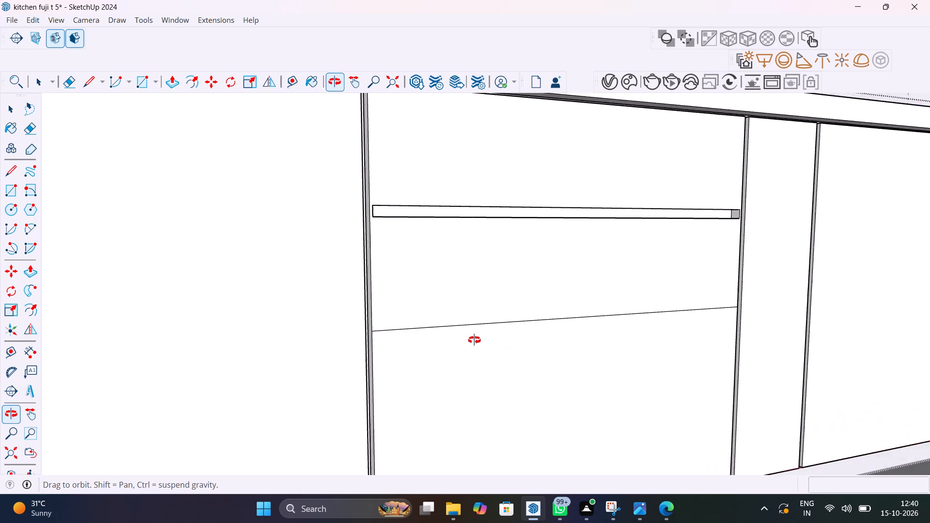
middle_drag(474, 340, 464, 372)
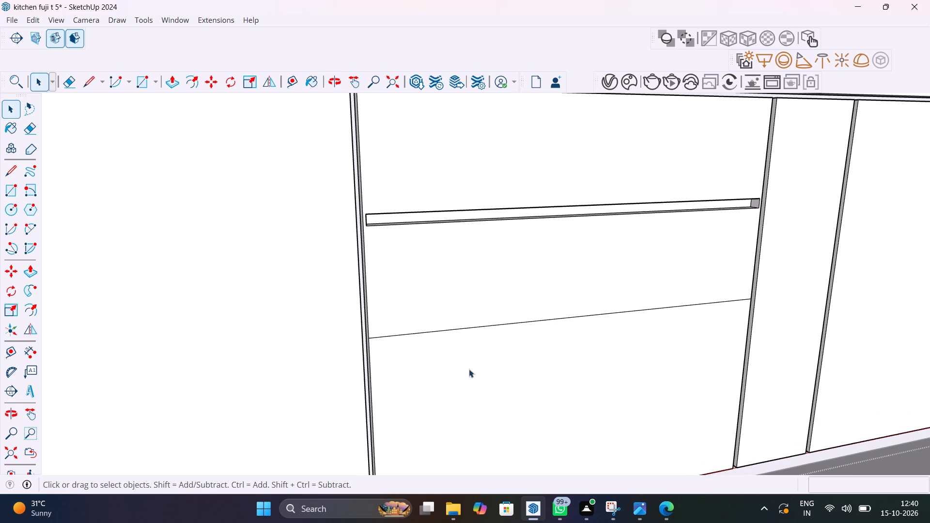
click(434, 332)
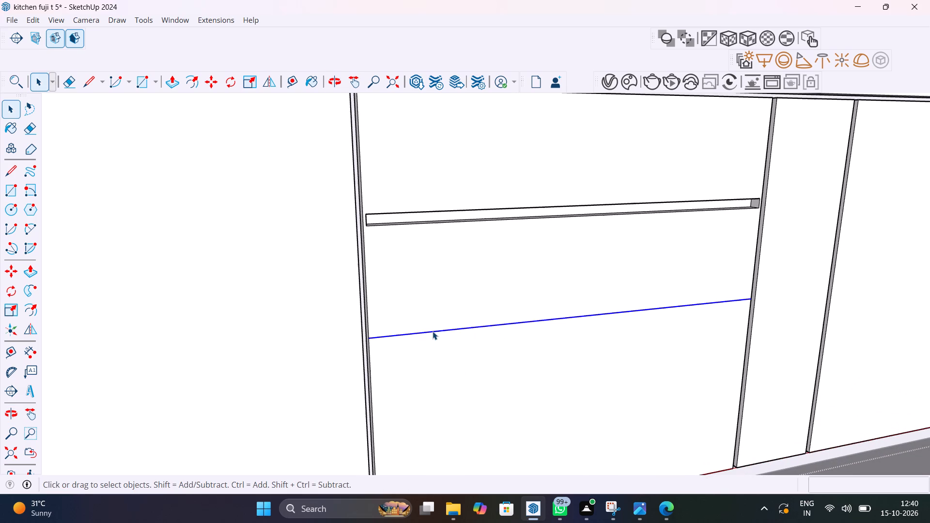
key(m)
click(368, 340)
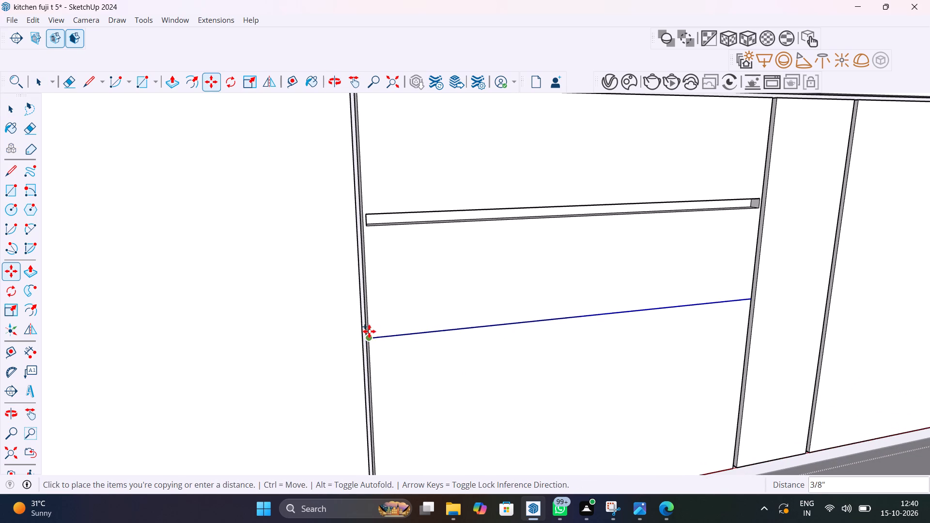
text(0.5")
key(Return)
Copy the new upper line 1" downward to form the lower edge of the second gap strip.
scroll(370, 328, up, 5)
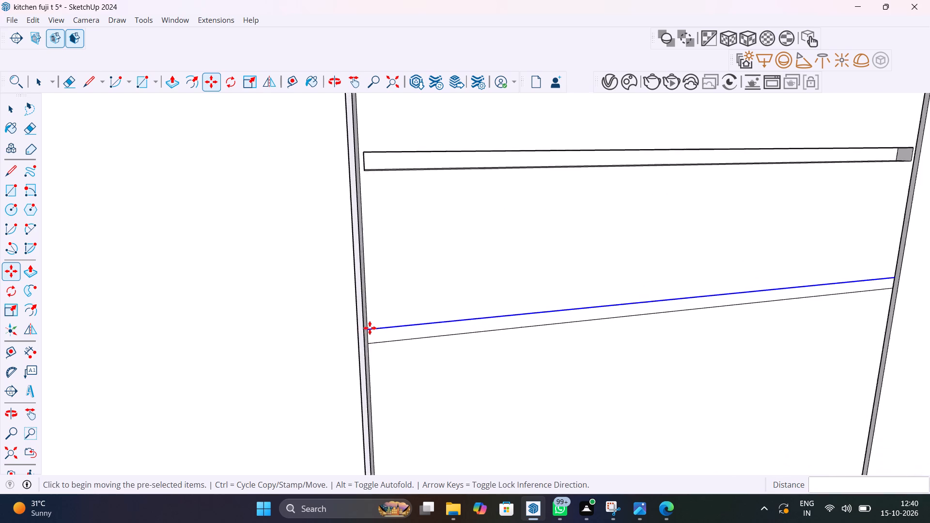
scroll(370, 328, up, 2)
click(370, 328)
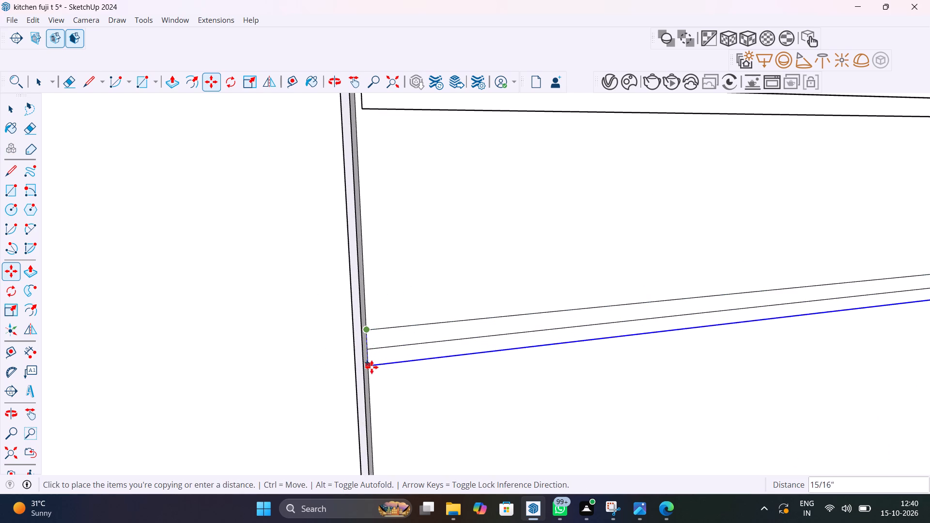
key(1)
key(shift+quotedbl)
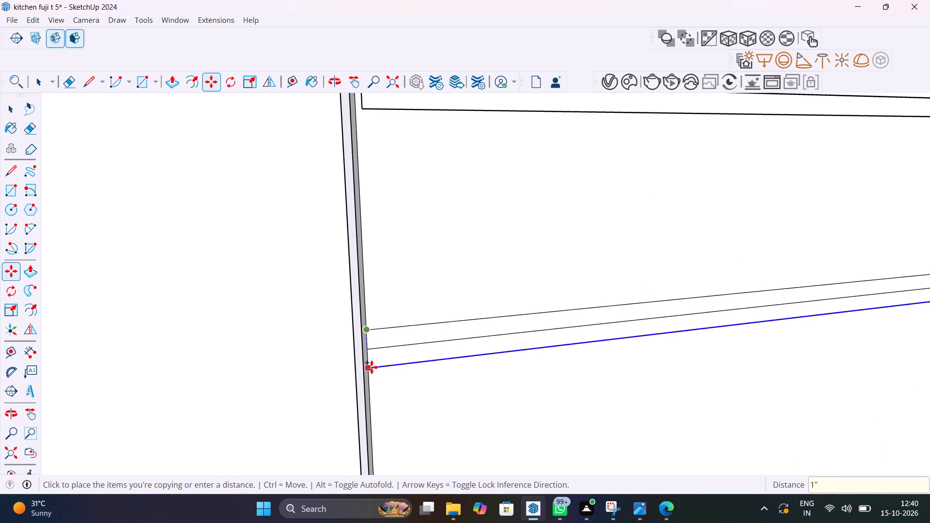
key(Return)
Delete the original dividing line in the middle of the second gap strip.
key(space)
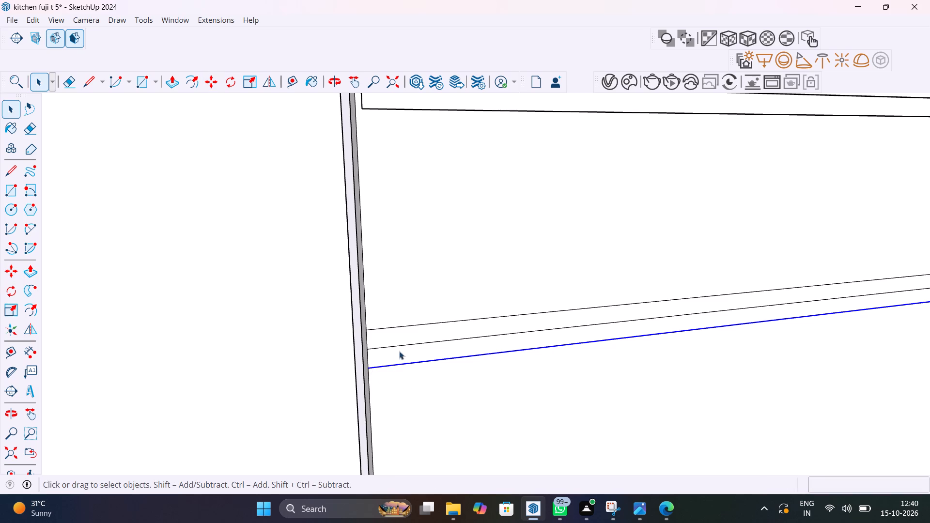
click(404, 346)
key(Delete)
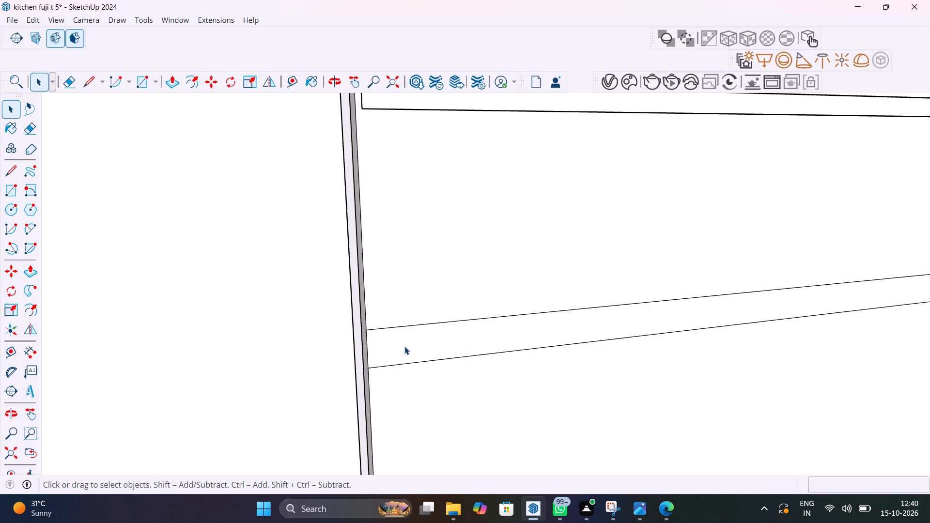
Offset the outline of the second gap strip inward by about 1/8".
click(404, 346)
key(f)
click(384, 331)
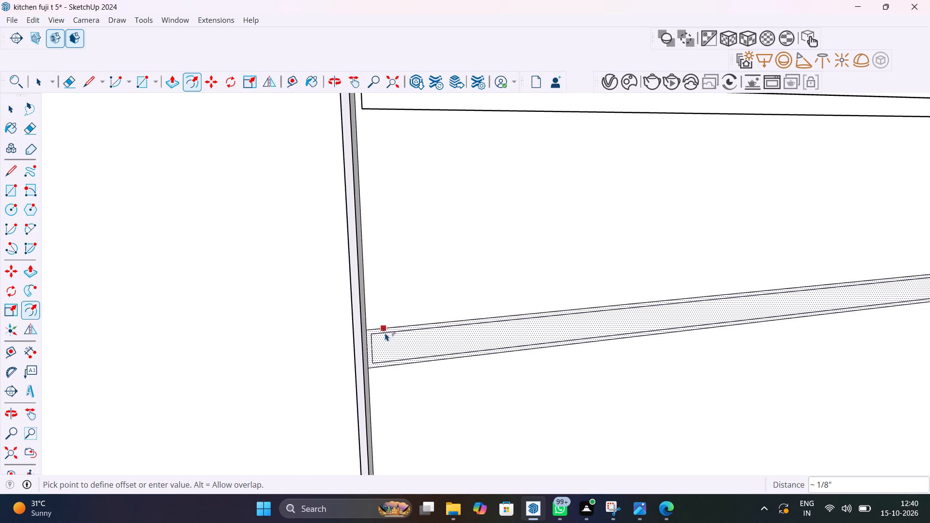
scroll(403, 347, down, 6)
scroll(405, 347, up, 3)
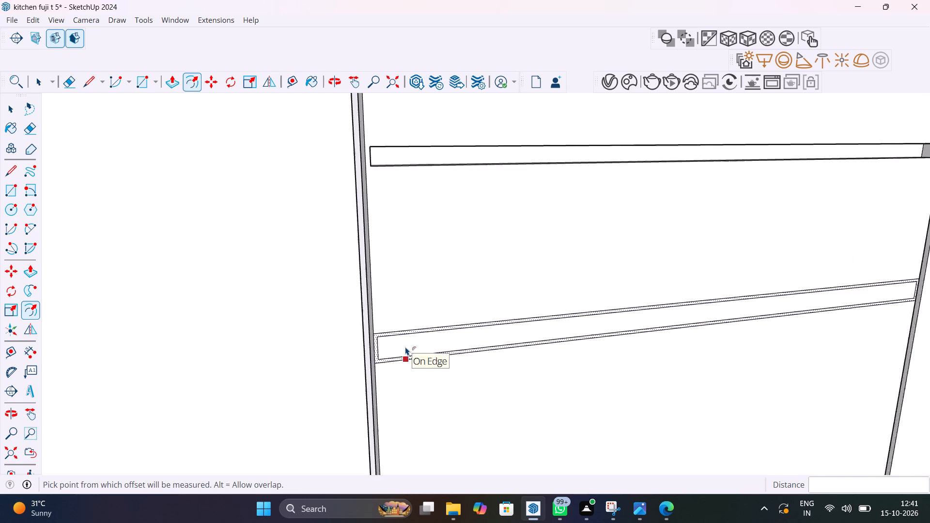
scroll(405, 347, up, 5)
key(space)
Push the inner face of the second gap strip in 0.7" to form a recess.
click(405, 347)
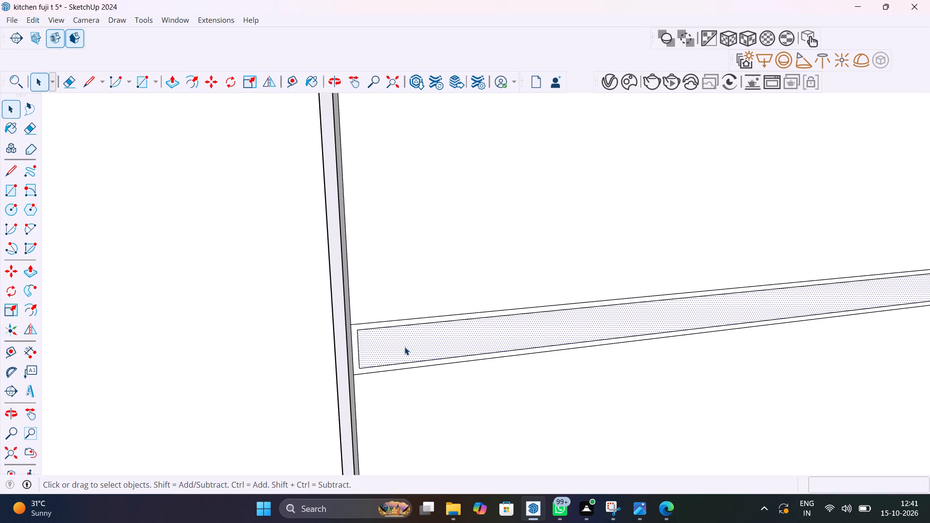
key(p)
click(404, 347)
text(0.7")
key(Return)
key(space)
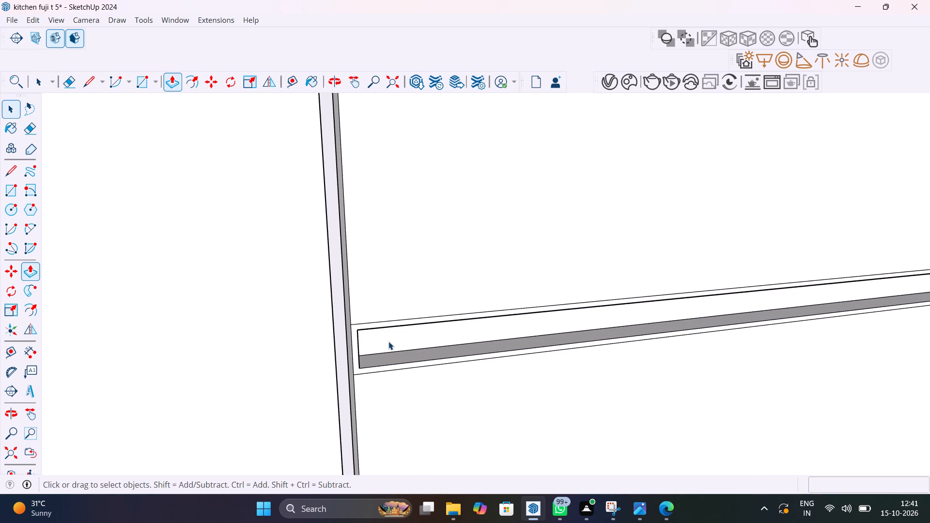
Copy the second recess's upper front edge 1/4" inward along the underside of the recess top.
scroll(388, 337, down, 6)
shift+middle_drag(410, 341, 293, 346)
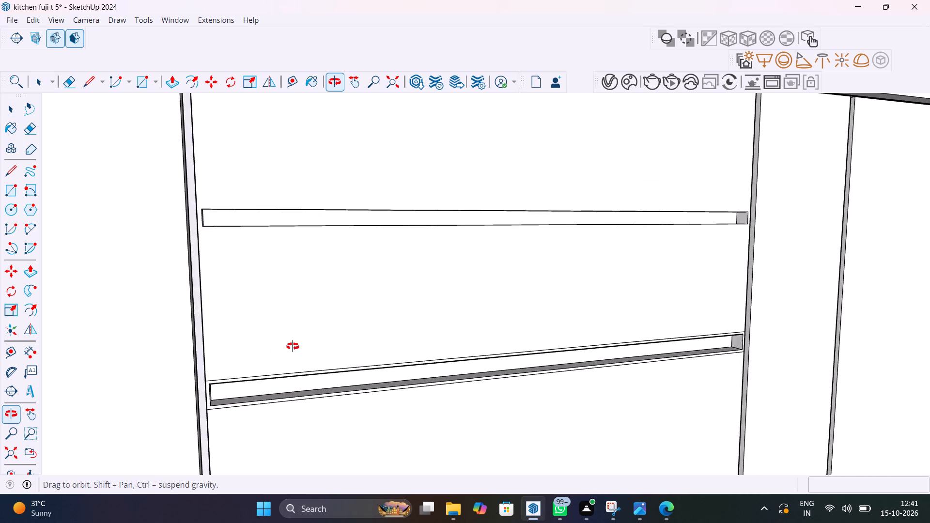
shift+middle_drag(293, 346, 322, 333)
scroll(656, 353, up, 9)
scroll(689, 331, up, 7)
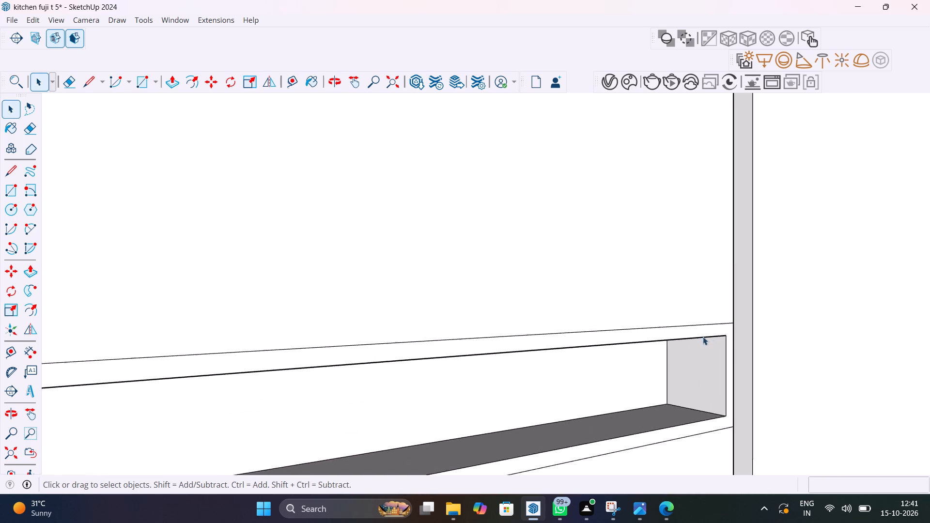
scroll(703, 337, up, 4)
middle_drag(720, 340, 783, 302)
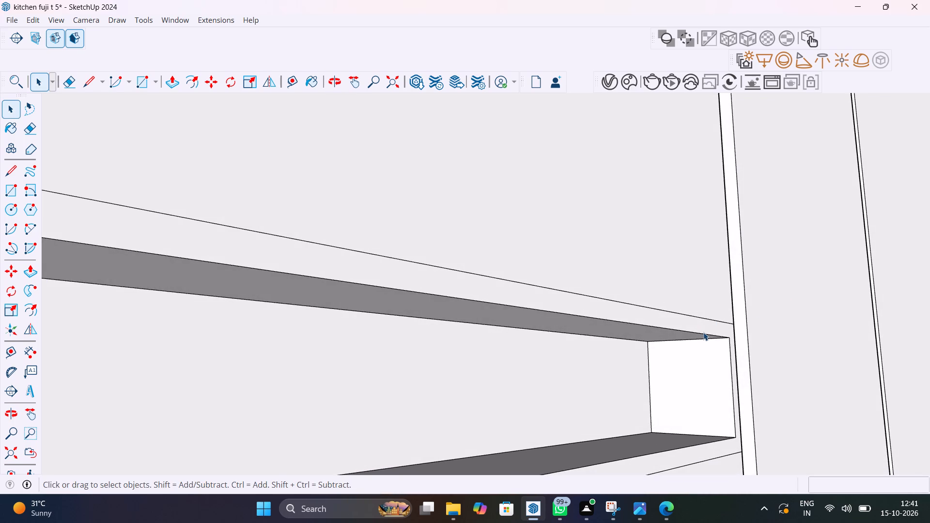
click(703, 334)
key(m)
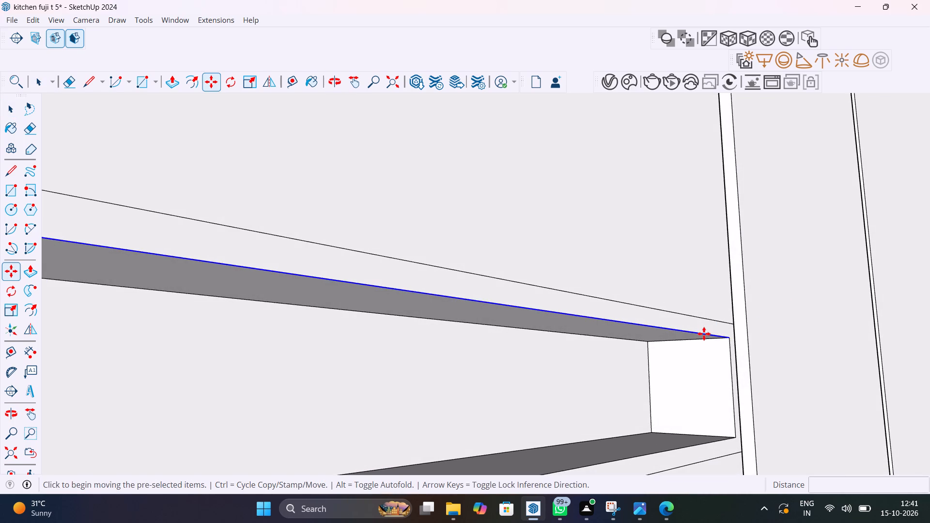
click(726, 339)
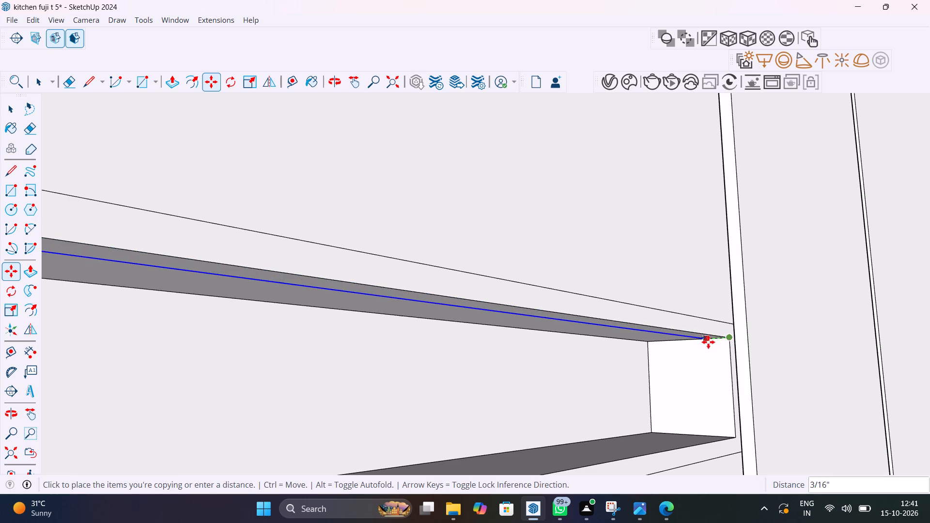
scroll(701, 342, up, 14)
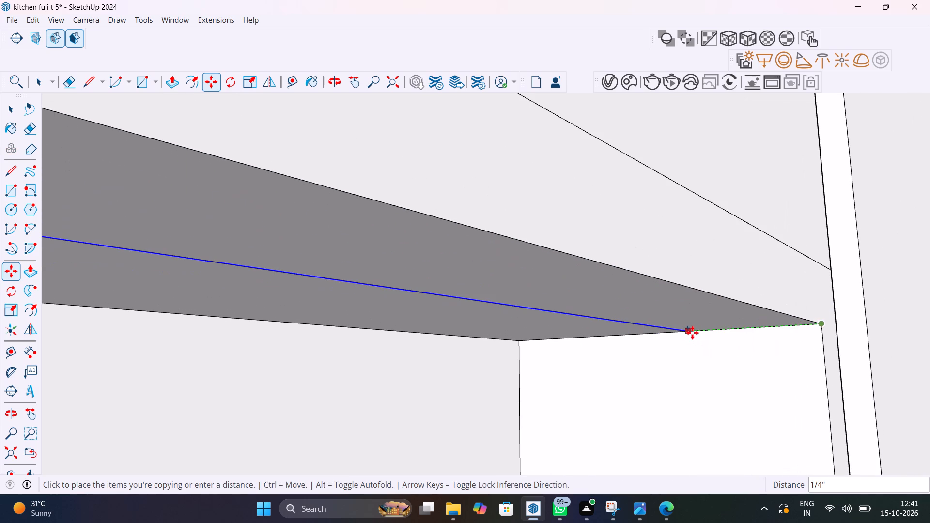
click(692, 333)
key(space)
Pull the front strip on the underside of the second recess's top down about 3/16" to form a lip.
click(701, 312)
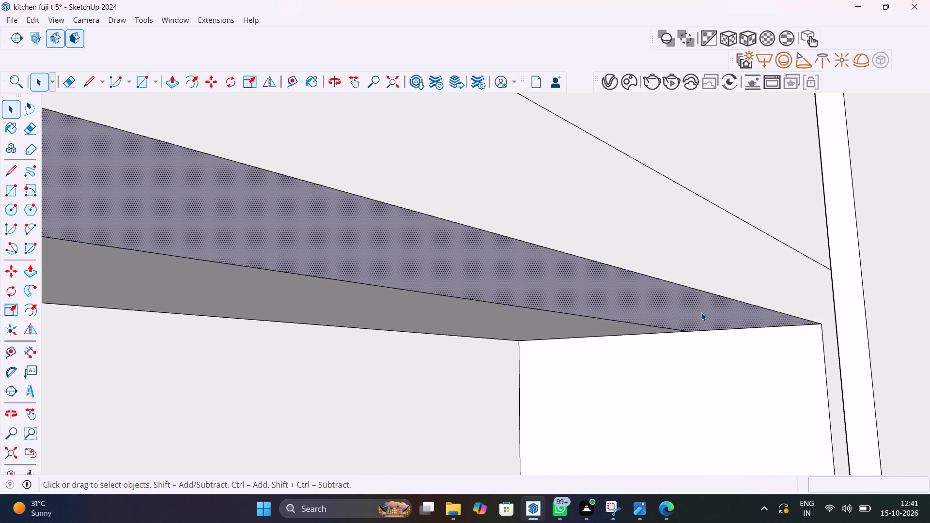
key(p)
click(701, 312)
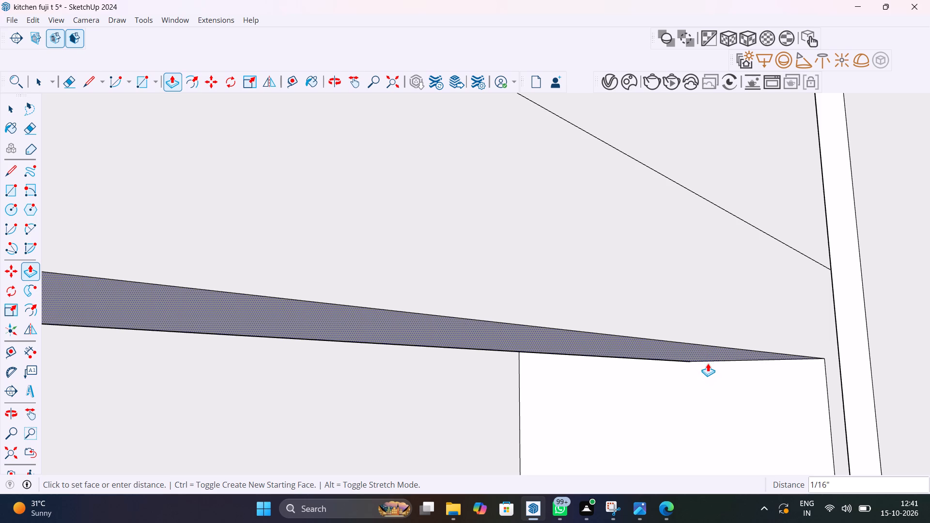
scroll(710, 391, down, 11)
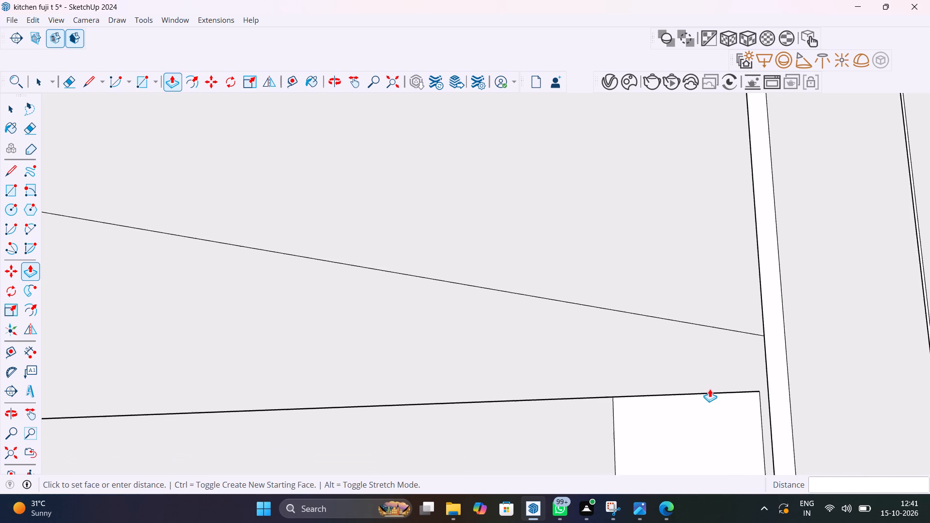
scroll(710, 389, down, 20)
scroll(710, 389, down, 4)
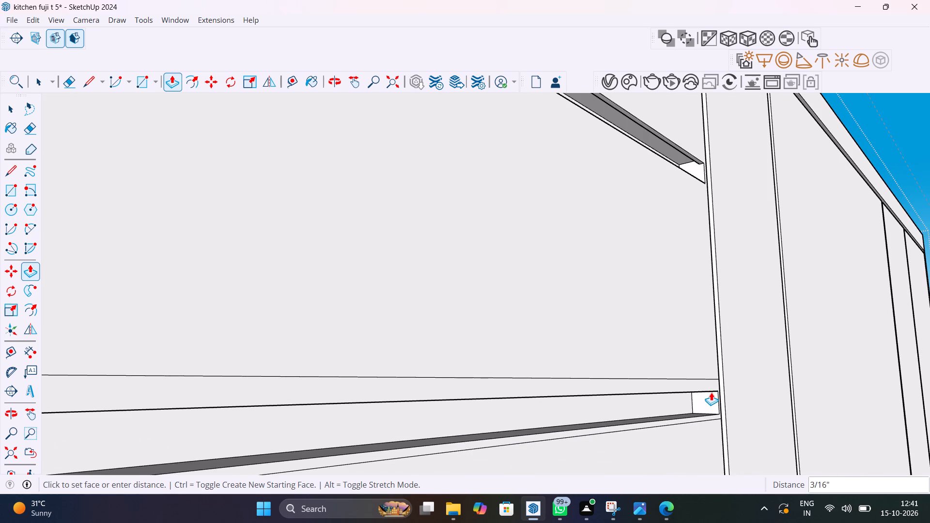
click(711, 396)
scroll(714, 402, down, 8)
key(space)
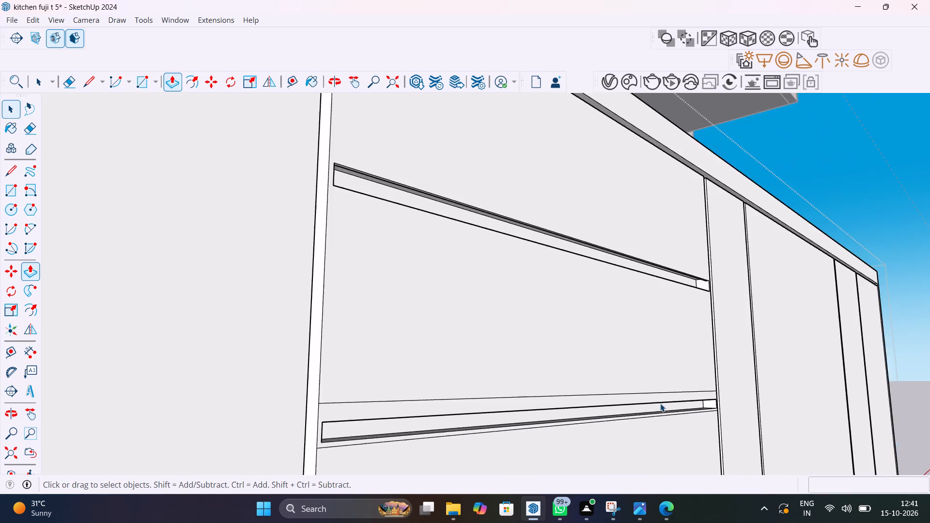
Delete the second gap strip's upper and lower outline edges around the recess.
scroll(660, 403, down, 8)
middle_drag(646, 475, 656, 443)
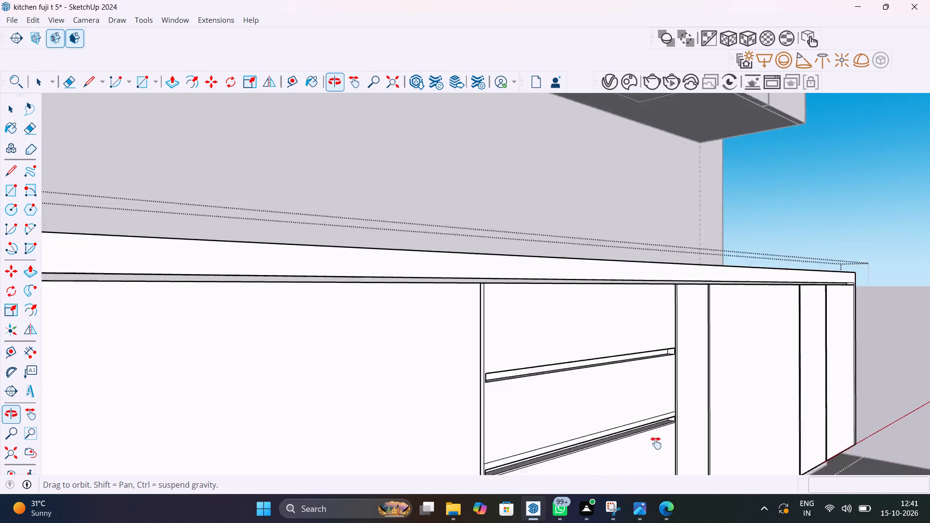
middle_drag(656, 443, 636, 359)
scroll(526, 361, up, 11)
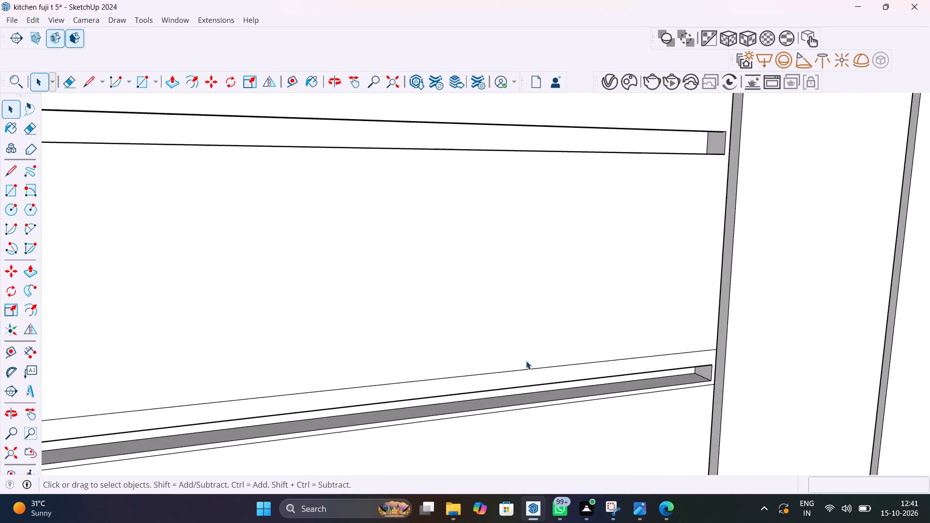
click(534, 368)
key(Delete)
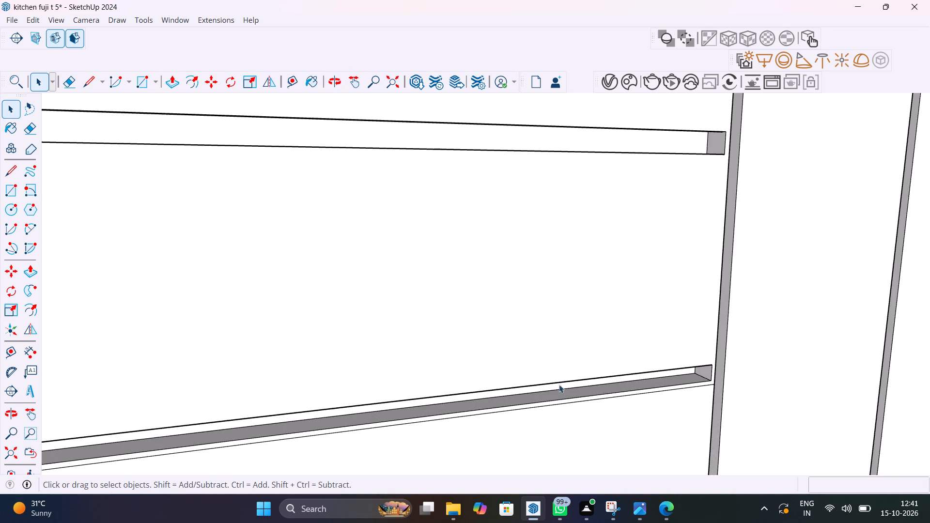
click(596, 400)
key(Delete)
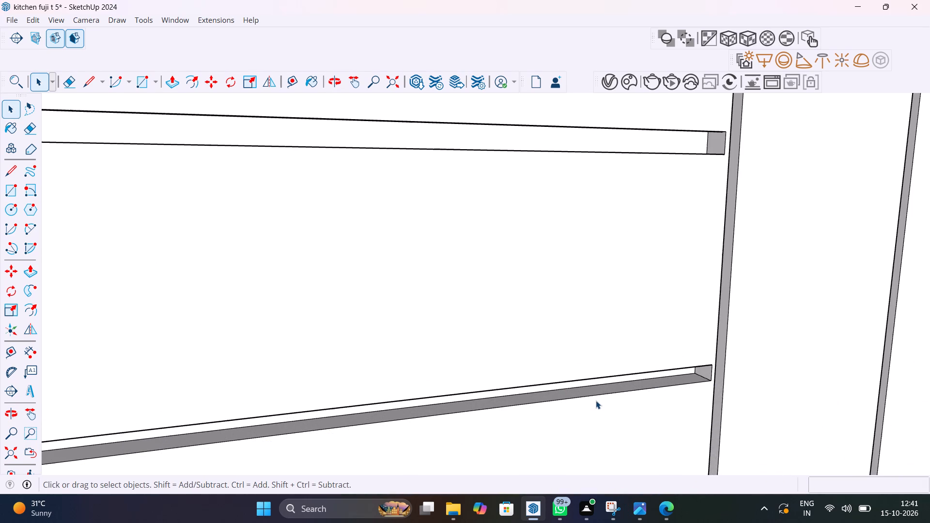
Push the lip's underside face in the second recess back up by 1/16".
scroll(599, 400, down, 6)
middle_drag(544, 394, 683, 264)
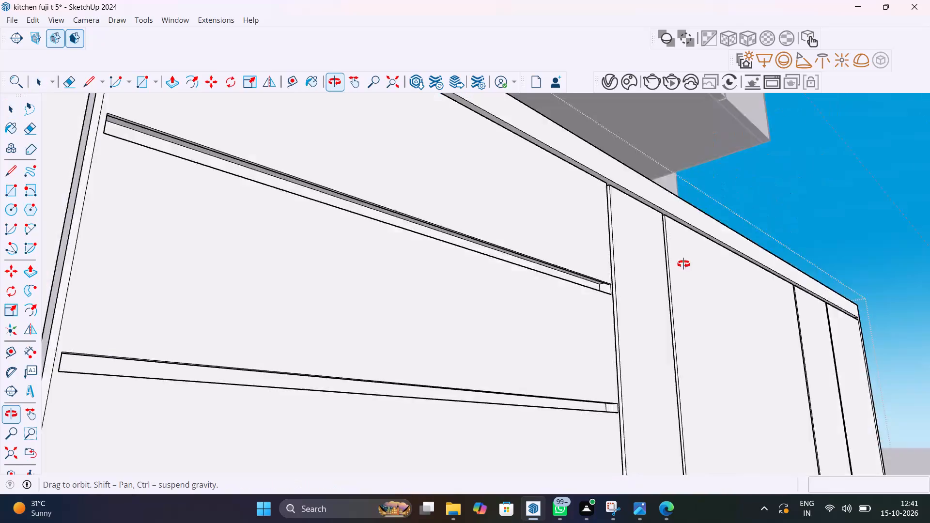
middle_drag(683, 264, 697, 249)
scroll(547, 402, up, 12)
middle_drag(550, 418, 626, 383)
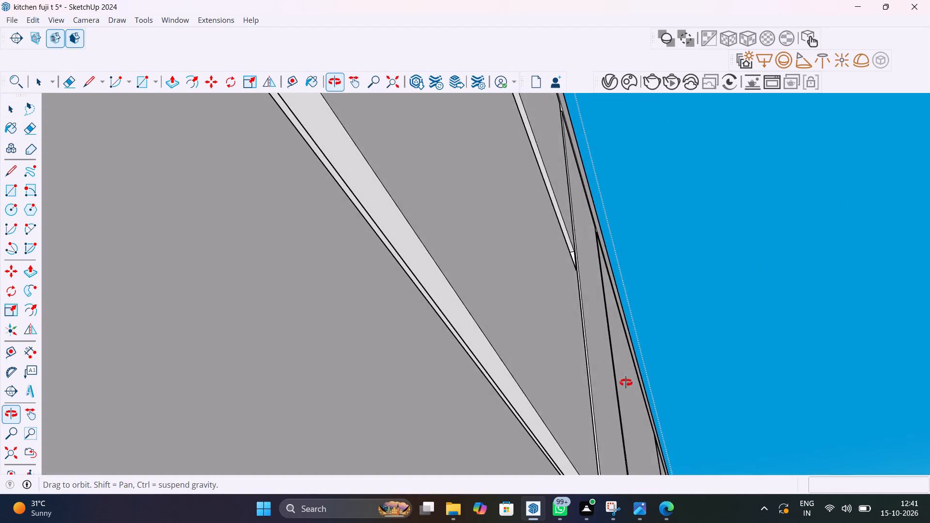
middle_drag(626, 383, 648, 423)
scroll(520, 404, up, 10)
click(519, 413)
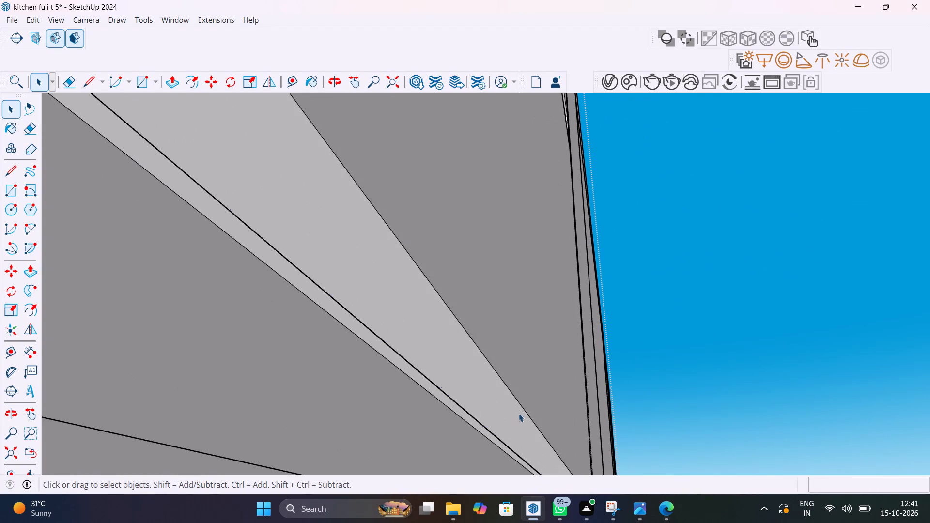
key(p)
click(519, 414)
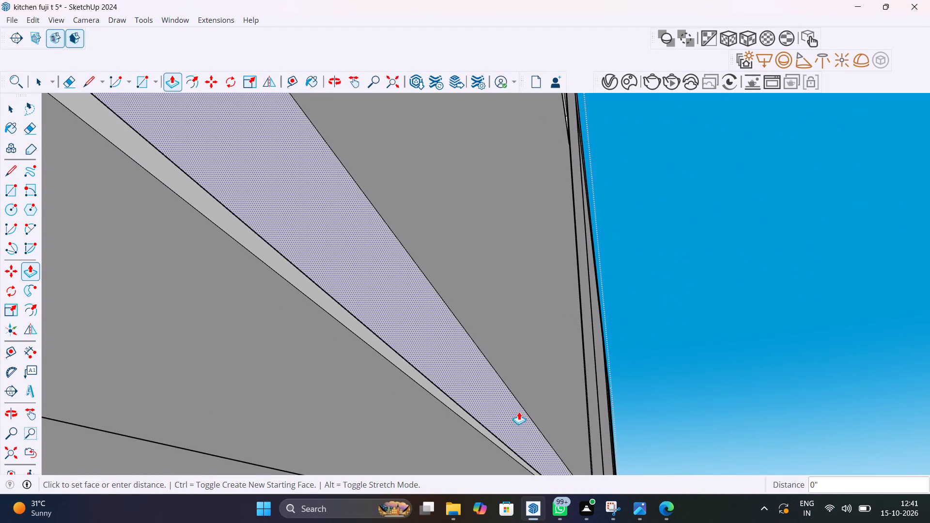
click(522, 406)
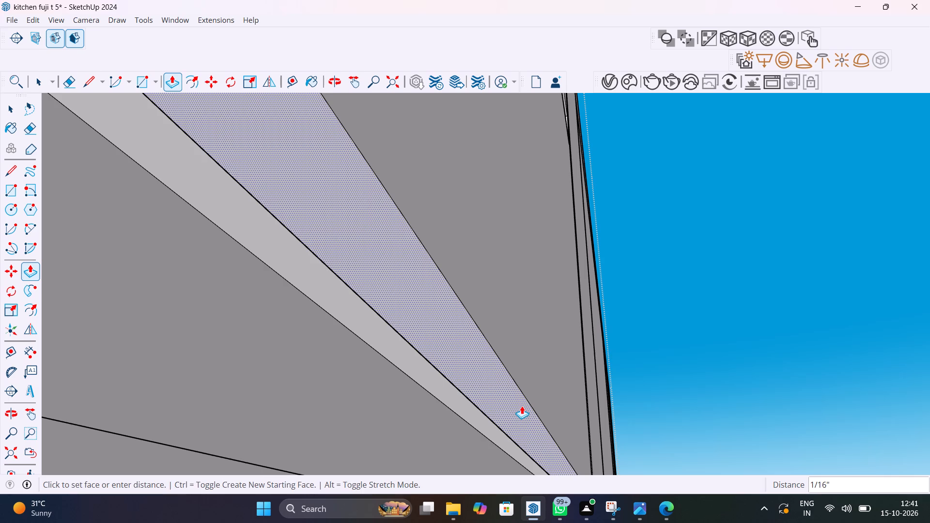
Examine the whole kitchen model, focusing on the lower cabinet's front with its two drawer handle grooves.
key(space)
scroll(522, 417, down, 6)
click(672, 391)
scroll(659, 385, down, 11)
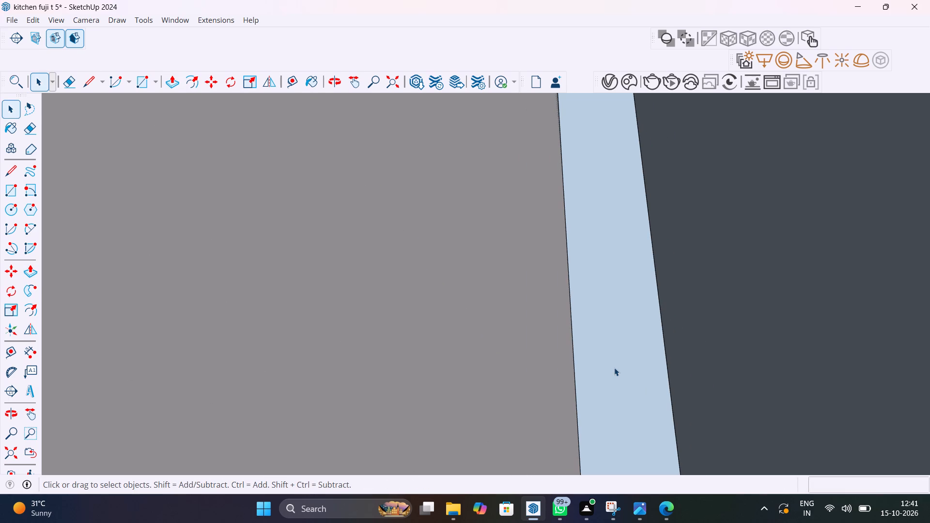
scroll(621, 364, down, 16)
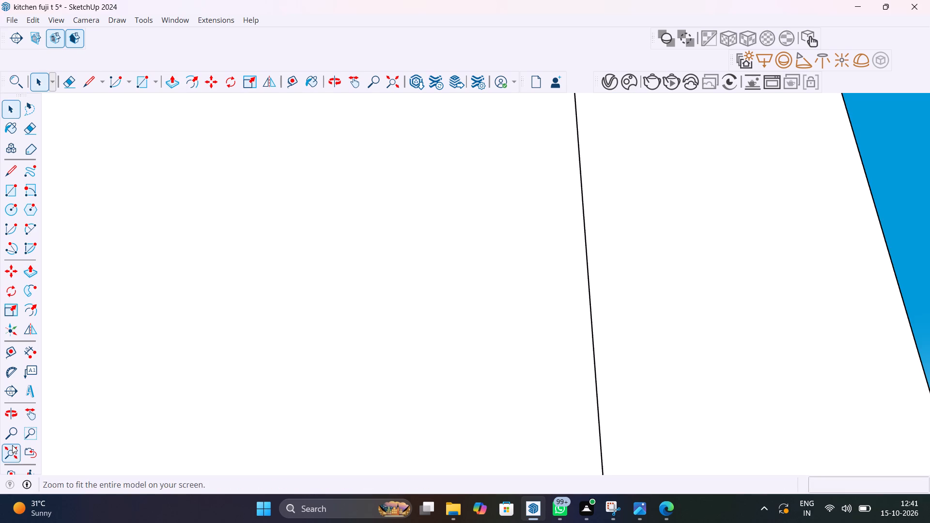
click(12, 449)
click(487, 315)
middle_drag(467, 300, 408, 410)
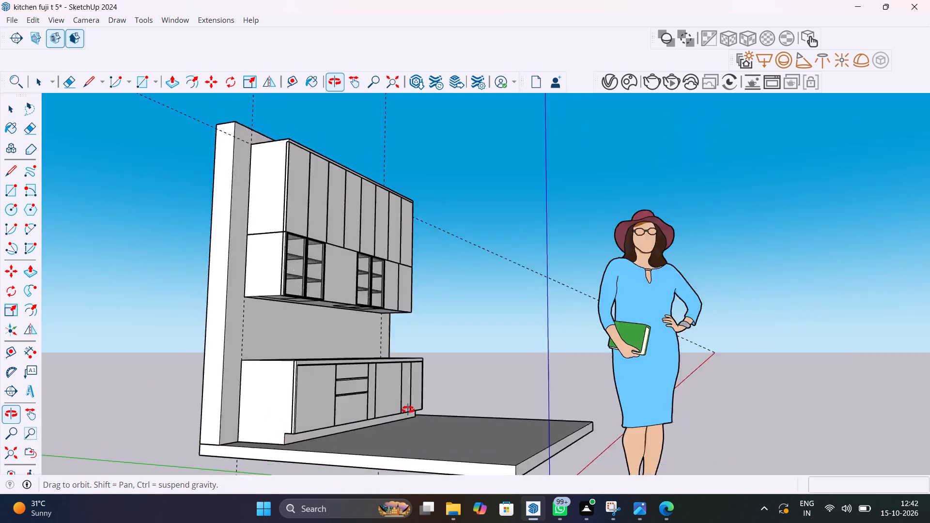
middle_drag(408, 410, 355, 479)
scroll(407, 242, up, 9)
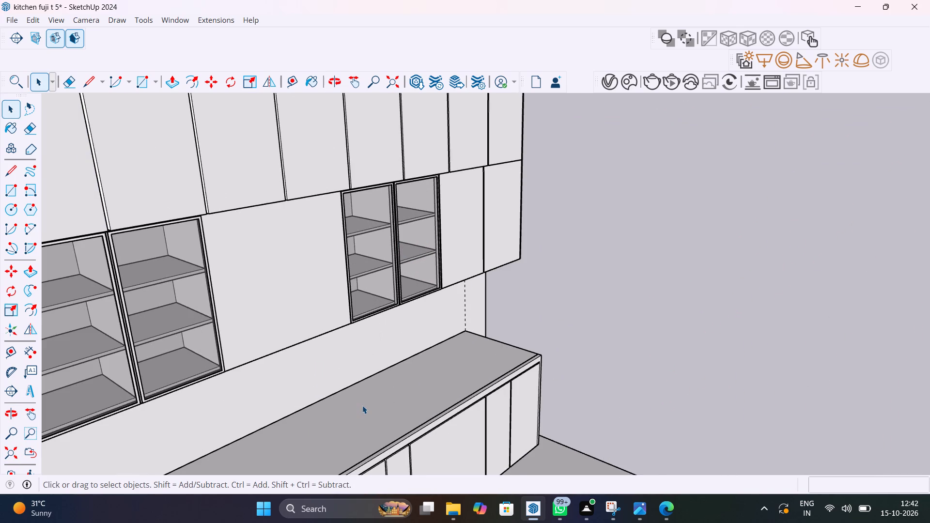
scroll(362, 405, up, 1)
middle_drag(362, 405, 439, 252)
scroll(461, 314, down, 3)
middle_drag(459, 352, 351, 369)
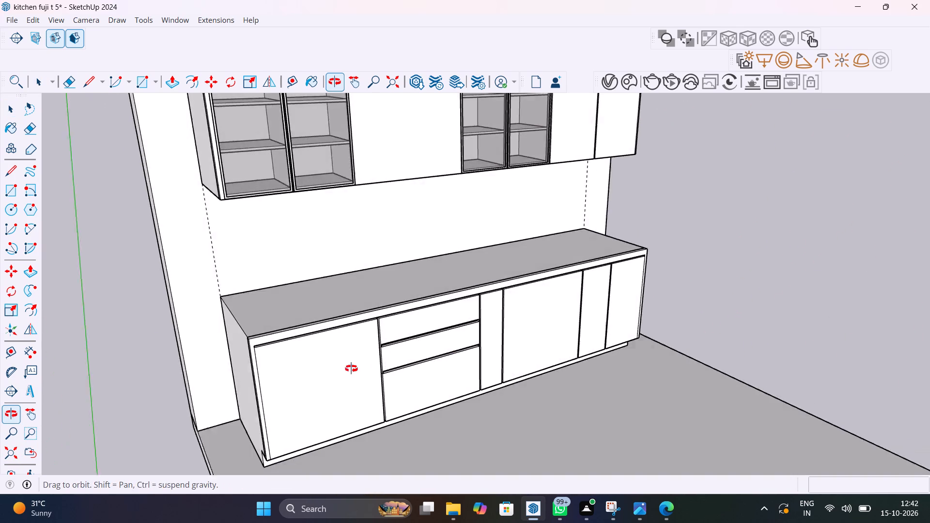
middle_drag(351, 369, 321, 372)
scroll(465, 324, up, 11)
middle_drag(480, 340, 497, 307)
Choose 0136_Charcoal from the Colors-Named collection as the paint material.
key(b)
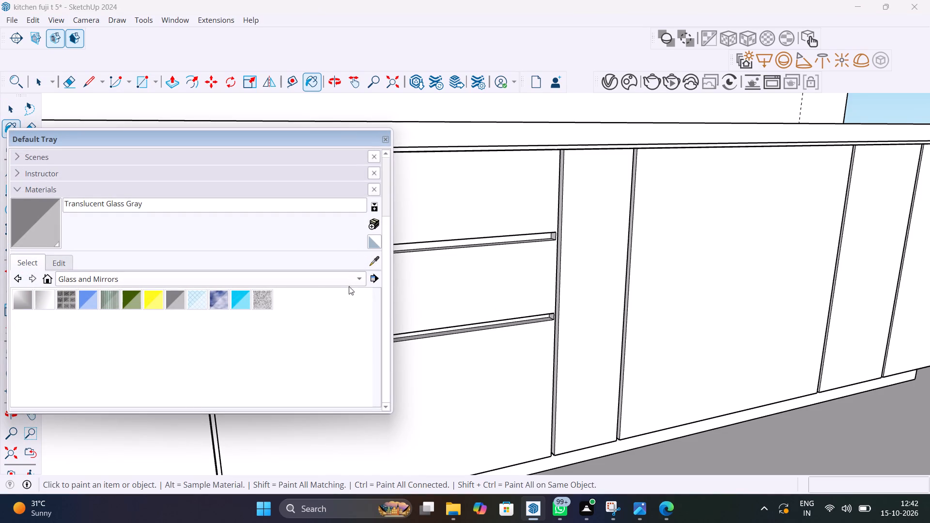
click(356, 280)
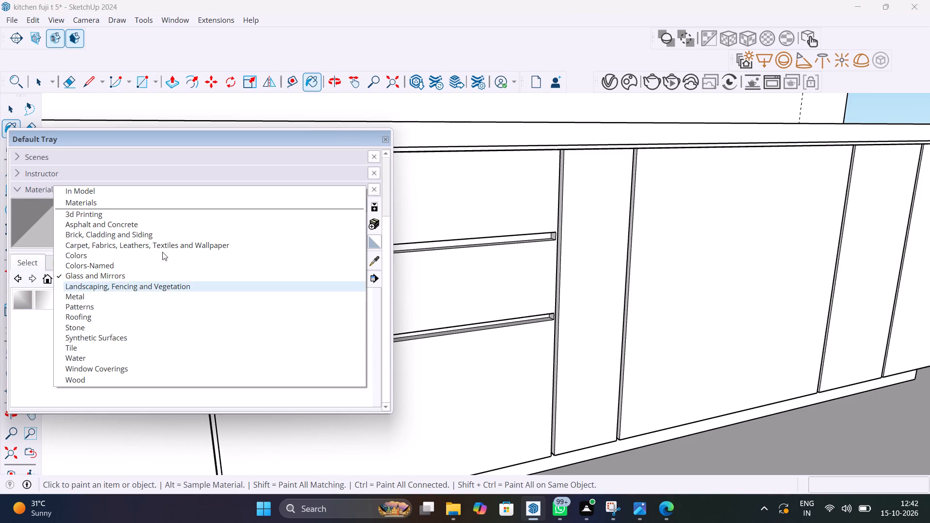
click(101, 267)
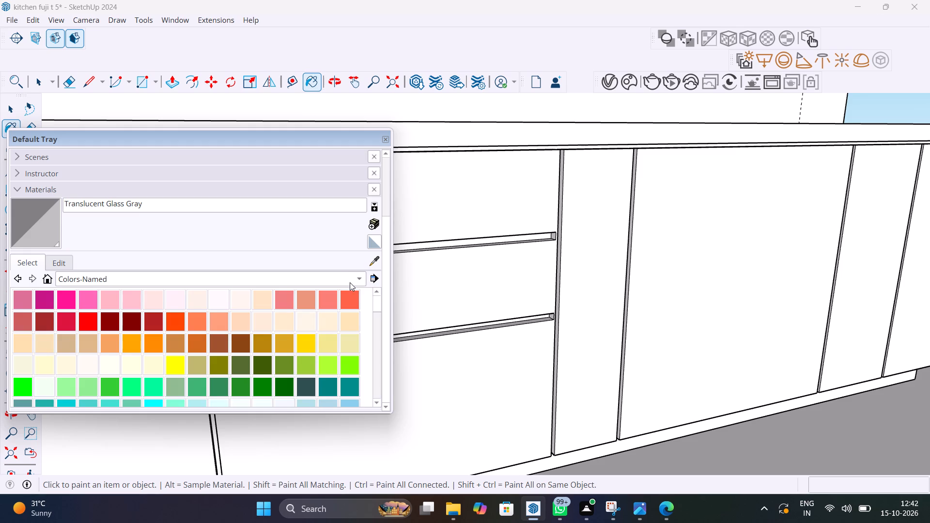
scroll(287, 348, down, 6)
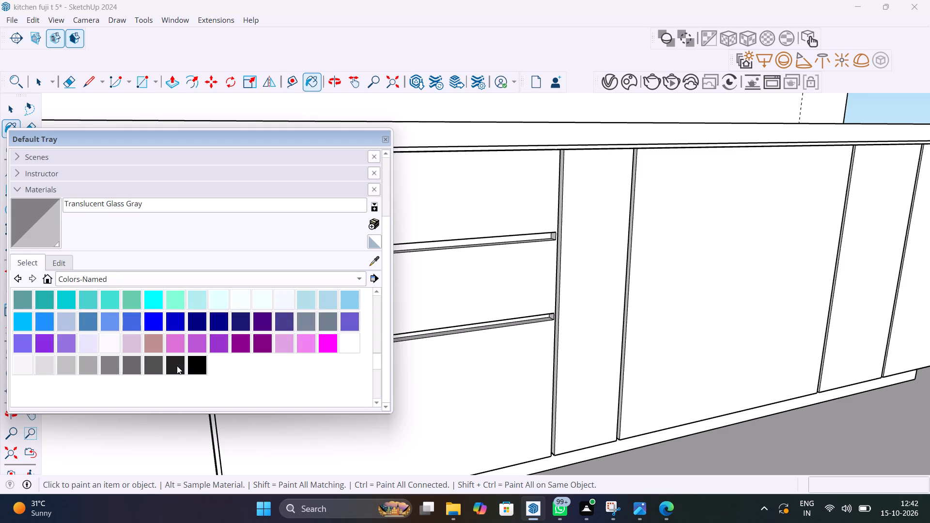
click(177, 366)
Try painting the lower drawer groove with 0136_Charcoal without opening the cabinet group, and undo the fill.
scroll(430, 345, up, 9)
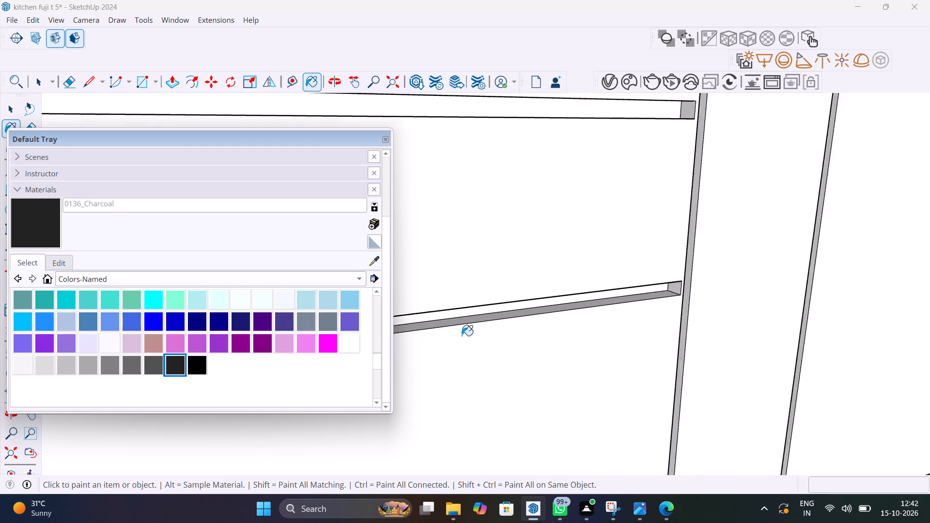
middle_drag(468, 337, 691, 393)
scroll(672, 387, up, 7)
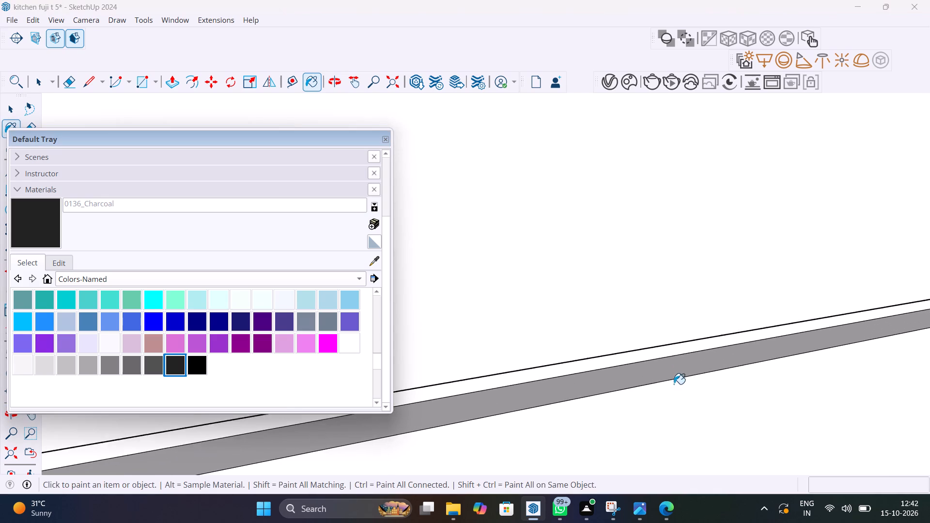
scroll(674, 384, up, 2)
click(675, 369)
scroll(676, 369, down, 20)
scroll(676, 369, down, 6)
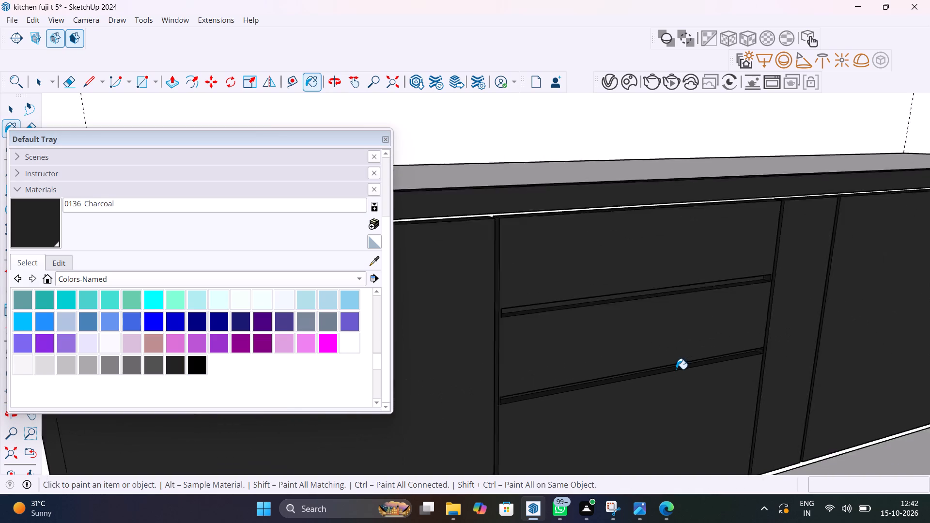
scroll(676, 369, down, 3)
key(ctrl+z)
Open the lower cabinet group and paint the bottom face of the lower drawer groove with 0136_Charcoal.
key(space)
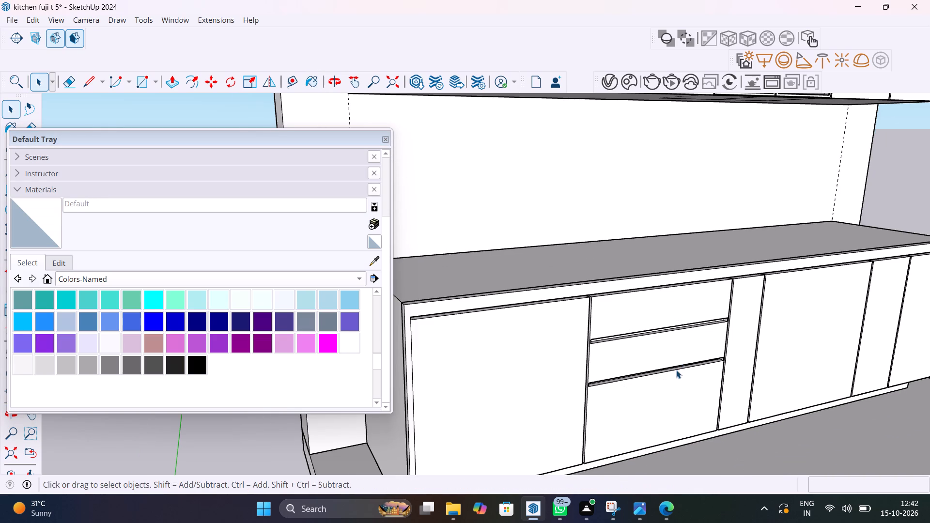
double_click(676, 370)
scroll(676, 370, up, 14)
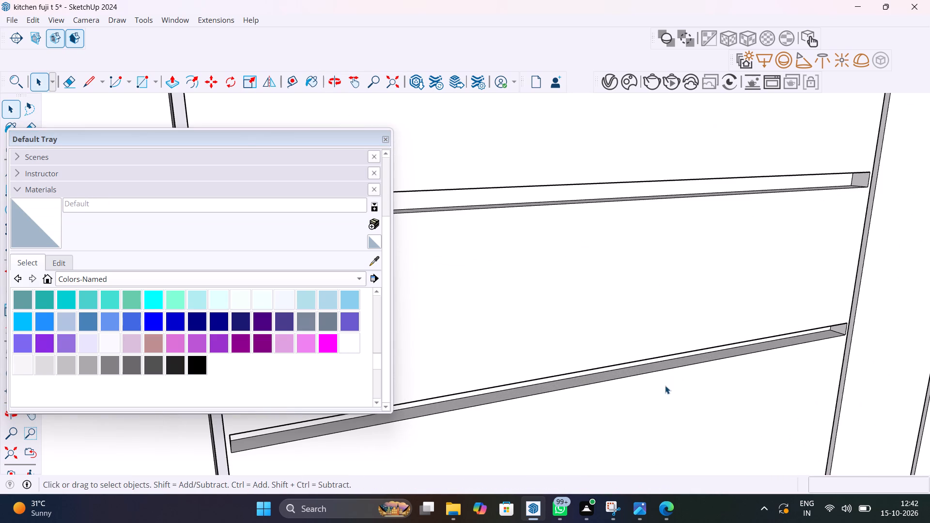
click(175, 365)
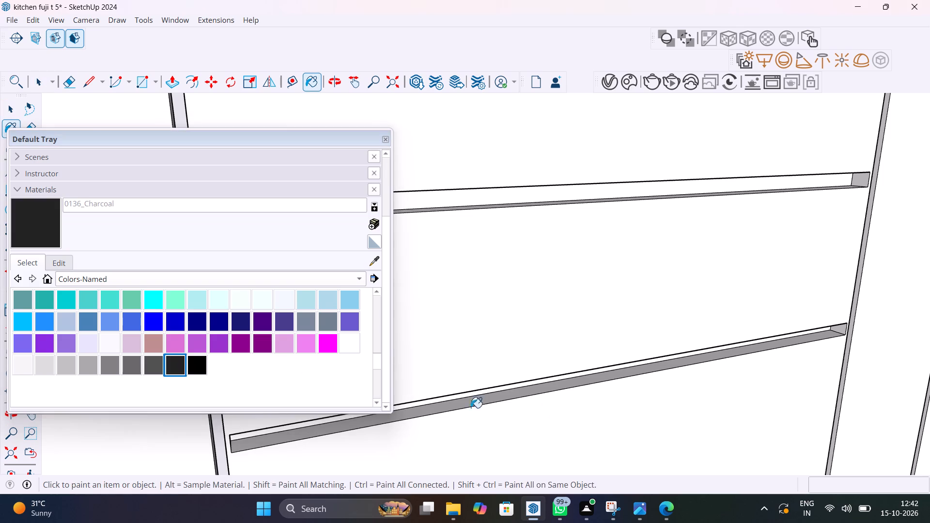
scroll(625, 386, up, 9)
click(637, 356)
scroll(637, 356, down, 3)
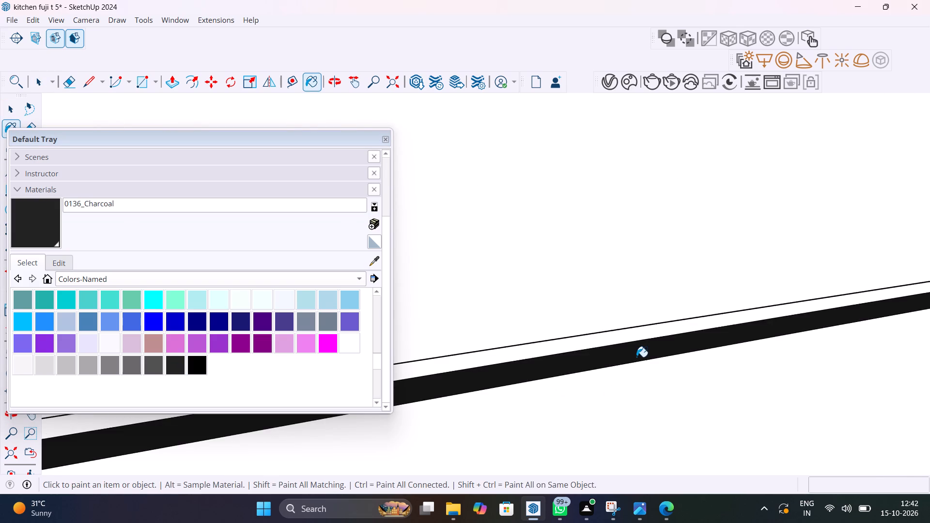
scroll(636, 357, down, 9)
Paint the right end face and back face of the lower drawer groove with 0136_Charcoal.
middle_drag(660, 375, 715, 398)
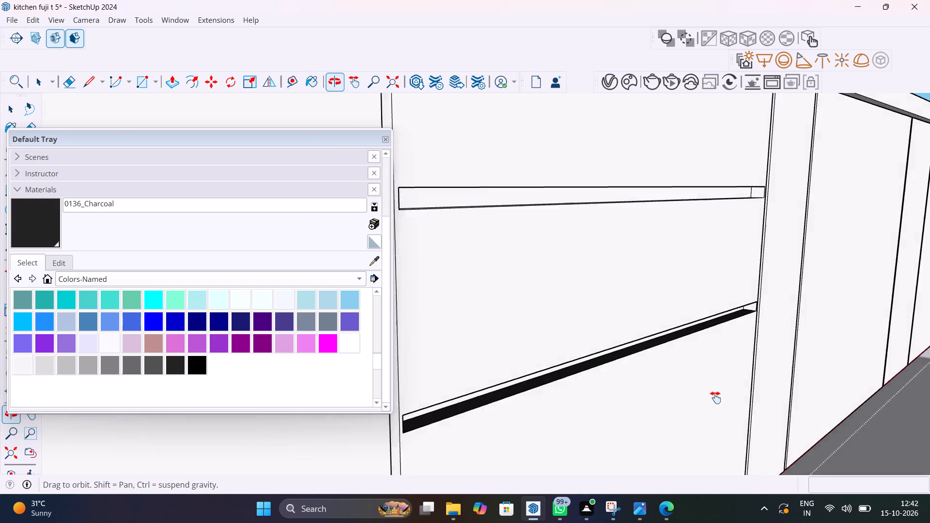
middle_drag(715, 398, 713, 383)
scroll(713, 383, up, 17)
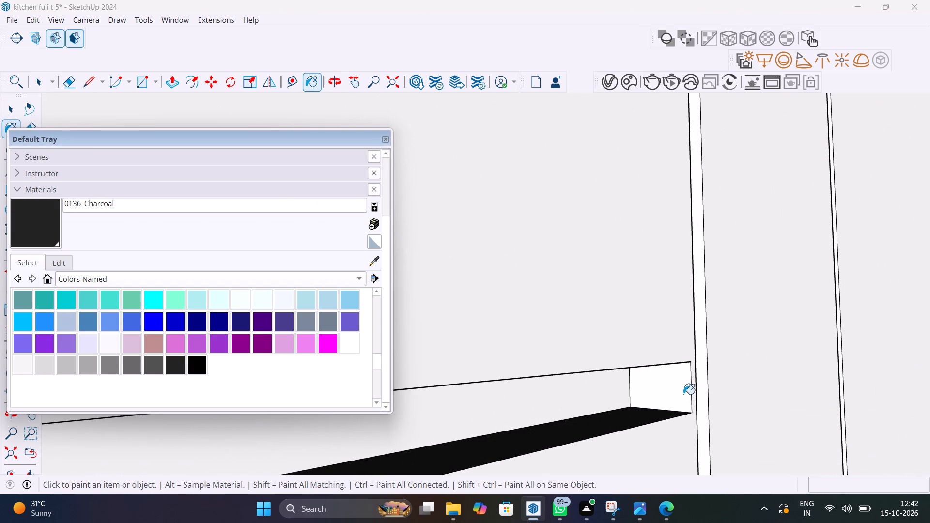
click(680, 396)
click(601, 399)
Paint the lip underside and the inner top face of the lower drawer groove with 0136_Charcoal.
middle_drag(612, 400, 669, 347)
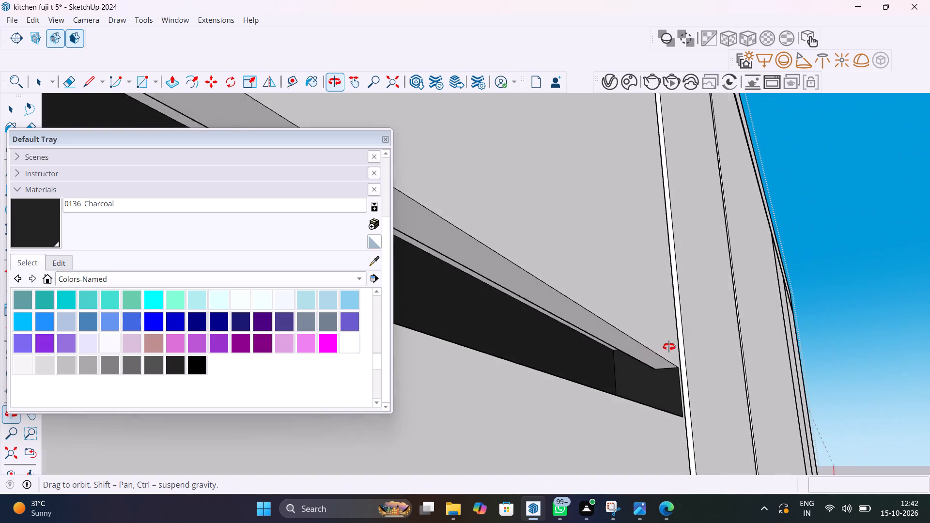
middle_drag(669, 347, 674, 347)
click(639, 349)
scroll(537, 325, up, 2)
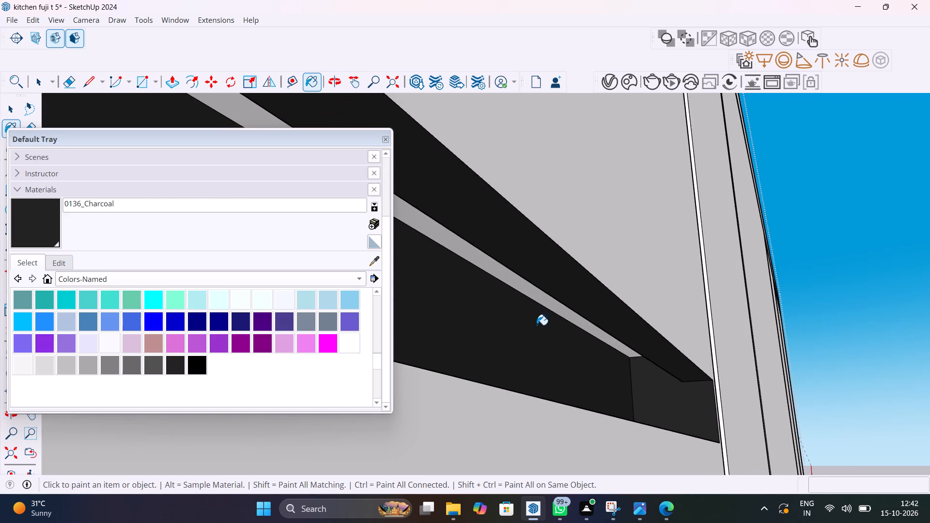
scroll(537, 325, up, 7)
click(551, 283)
scroll(551, 283, down, 18)
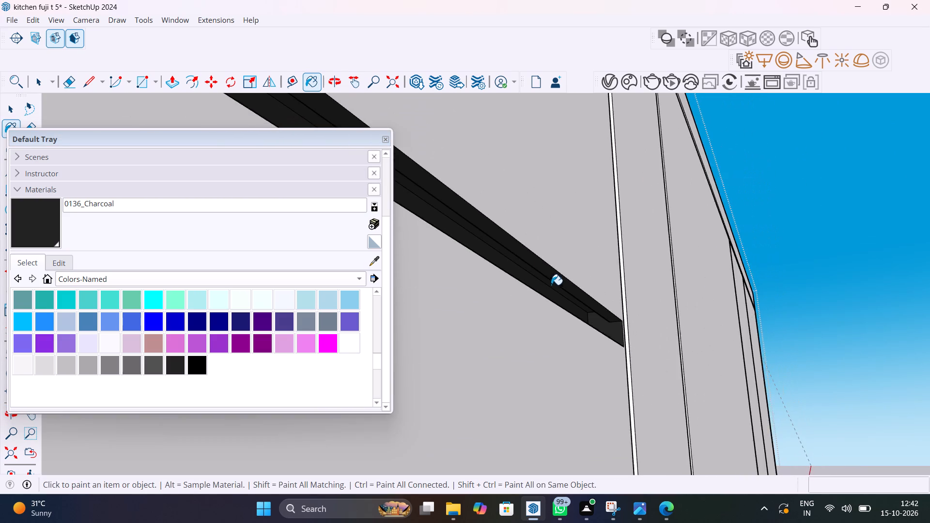
scroll(558, 289, up, 1)
scroll(556, 290, down, 1)
Paint the left end face of the lower drawer groove with 0136_Charcoal.
middle_drag(555, 290, 769, 385)
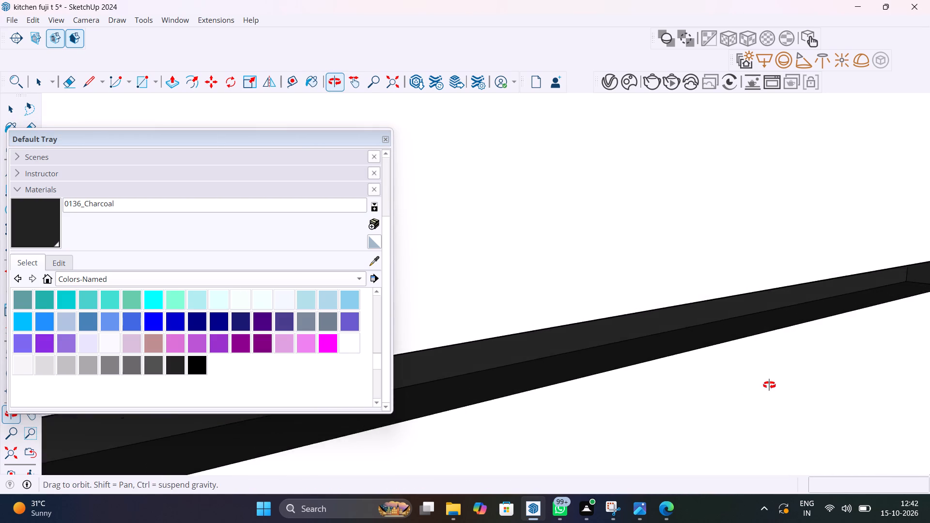
middle_drag(769, 385, 560, 415)
scroll(582, 374, down, 19)
shift+middle_drag(519, 369, 685, 383)
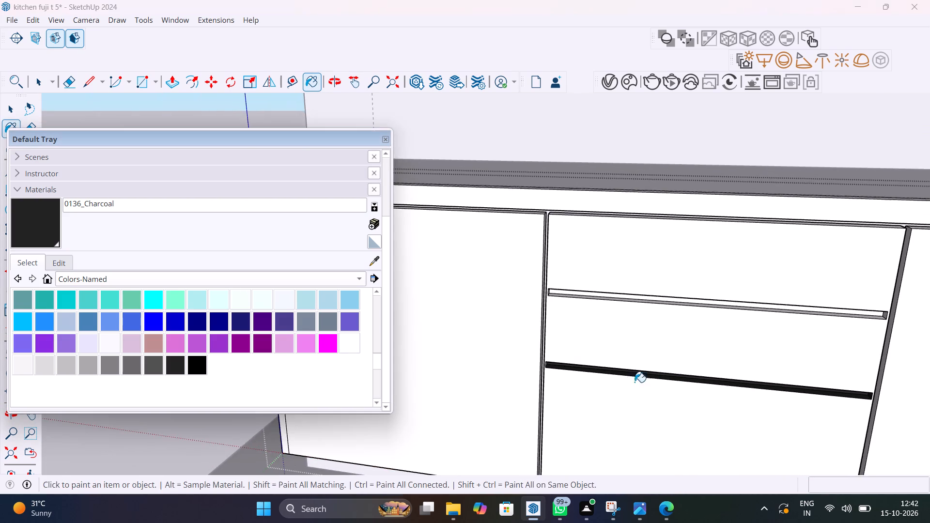
scroll(565, 366, up, 20)
scroll(565, 366, up, 5)
click(476, 352)
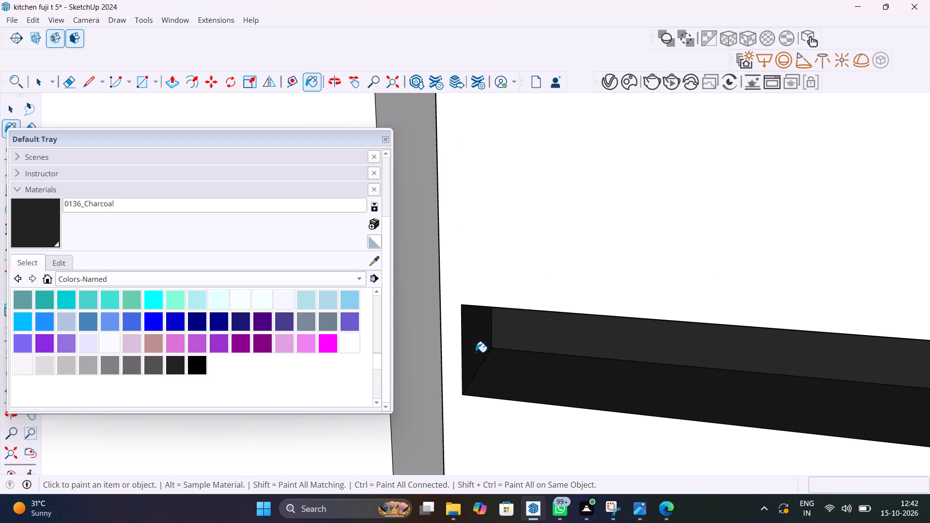
middle_drag(514, 359, 580, 376)
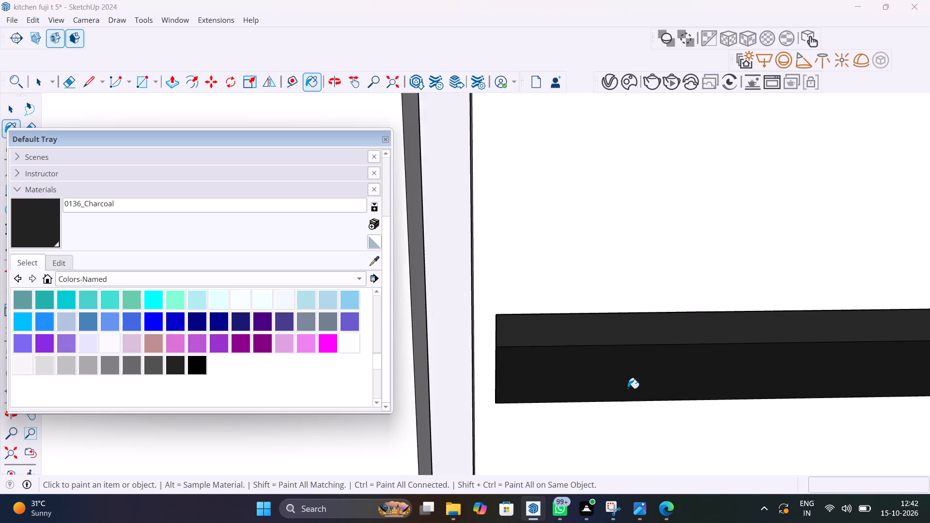
Paint the bottom face and back face of the upper drawer groove with 0136_Charcoal.
scroll(628, 388, down, 20)
scroll(628, 388, down, 9)
scroll(760, 306, up, 6)
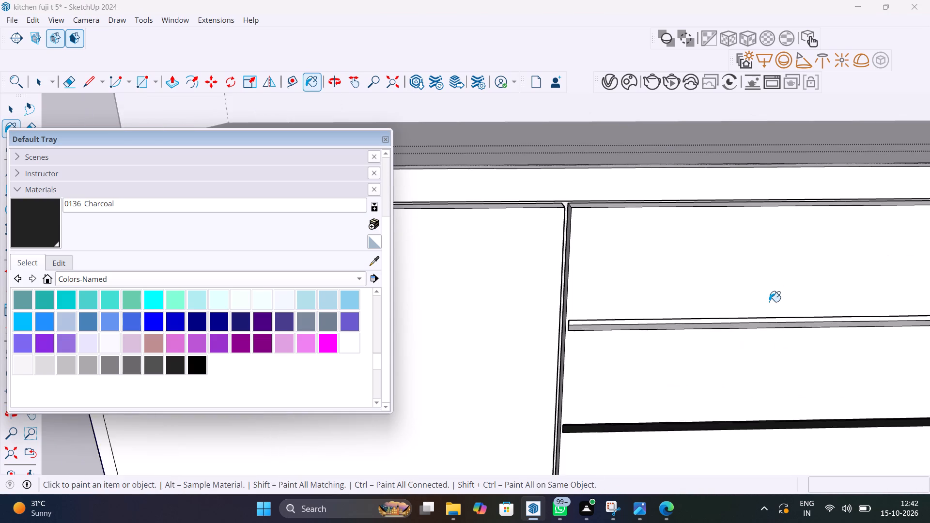
scroll(769, 302, up, 13)
click(749, 361)
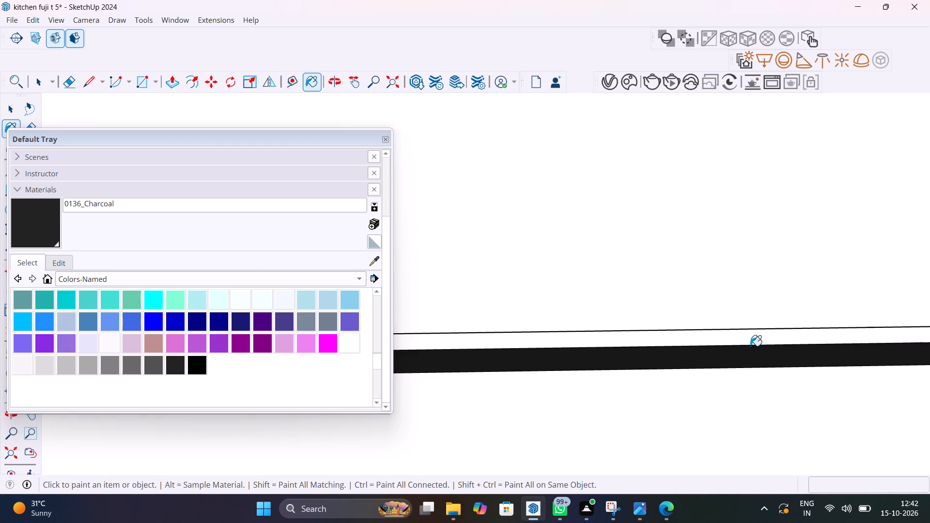
click(758, 338)
Paint the lip underside and the inner top face of the upper drawer groove with 0136_Charcoal.
scroll(760, 340, up, 1)
shift+middle_drag(765, 367, 837, 326)
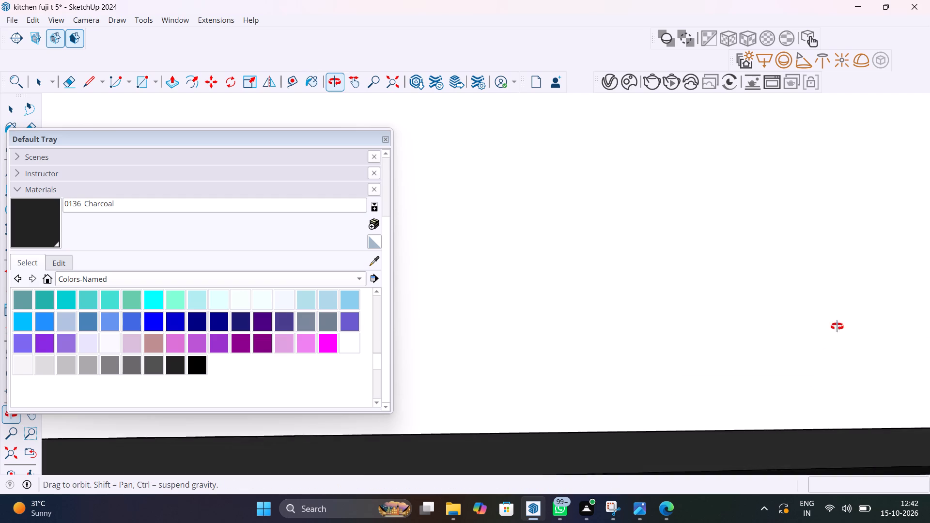
shift+middle_drag(837, 326, 870, 294)
middle_drag(770, 426, 822, 340)
scroll(670, 454, up, 4)
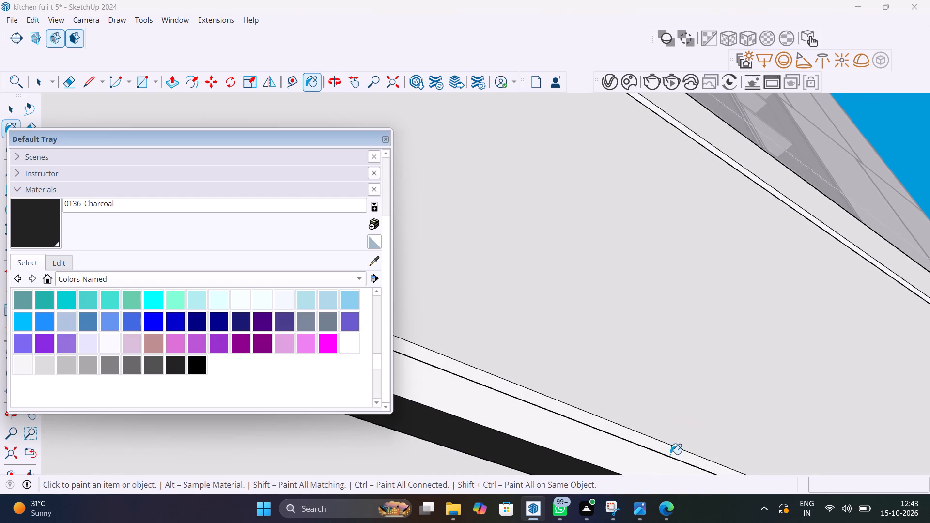
scroll(670, 454, up, 5)
click(672, 449)
click(635, 462)
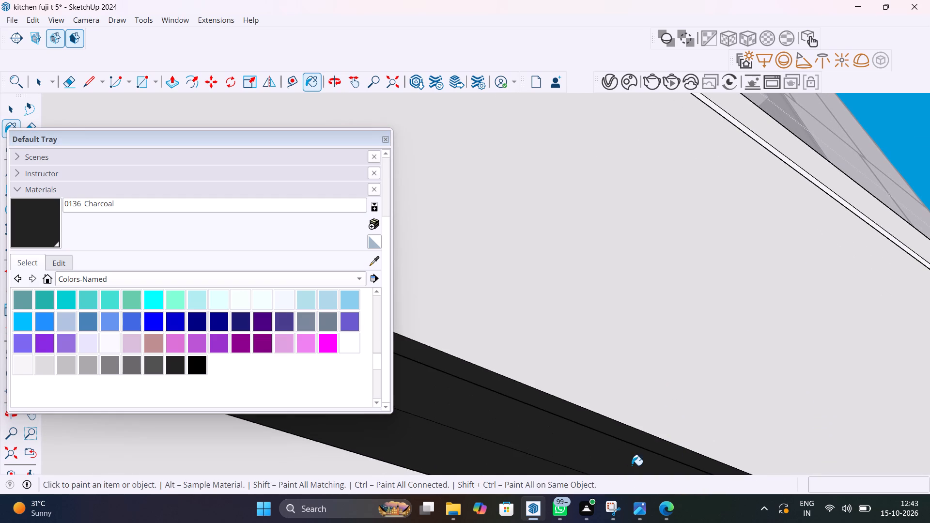
Try to paint the left end face of the upper drawer groove with 0136_Charcoal.
scroll(632, 465, down, 20)
scroll(632, 465, down, 7)
middle_drag(673, 483, 673, 490)
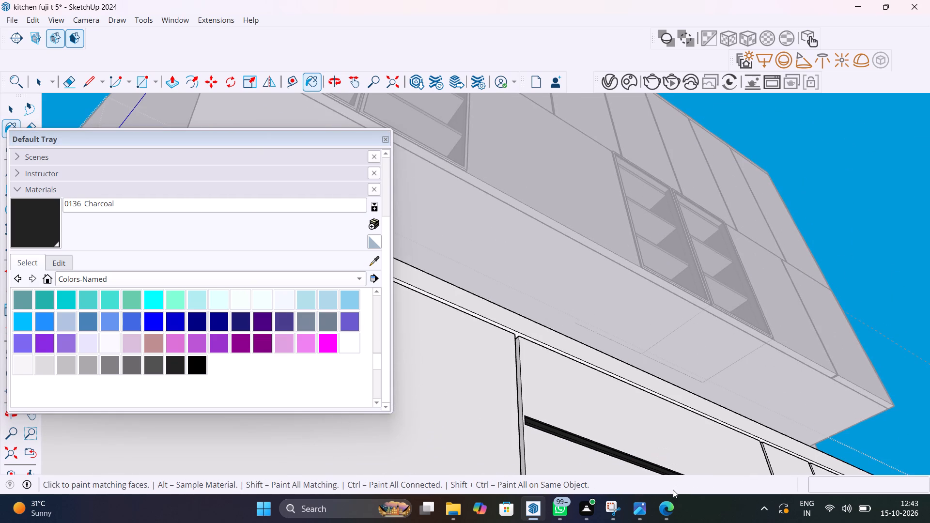
middle_drag(673, 490, 672, 490)
shift+middle_drag(655, 446, 525, 513)
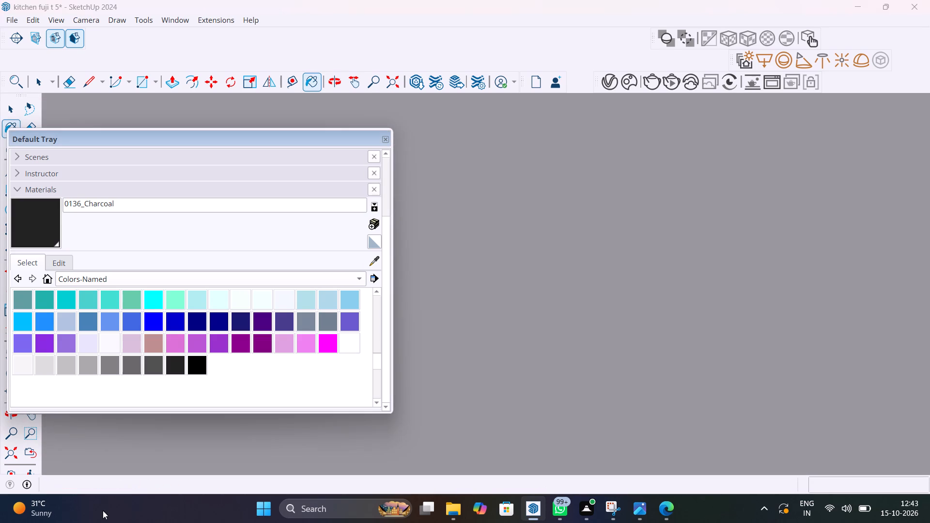
click(11, 455)
middle_drag(580, 407, 578, 495)
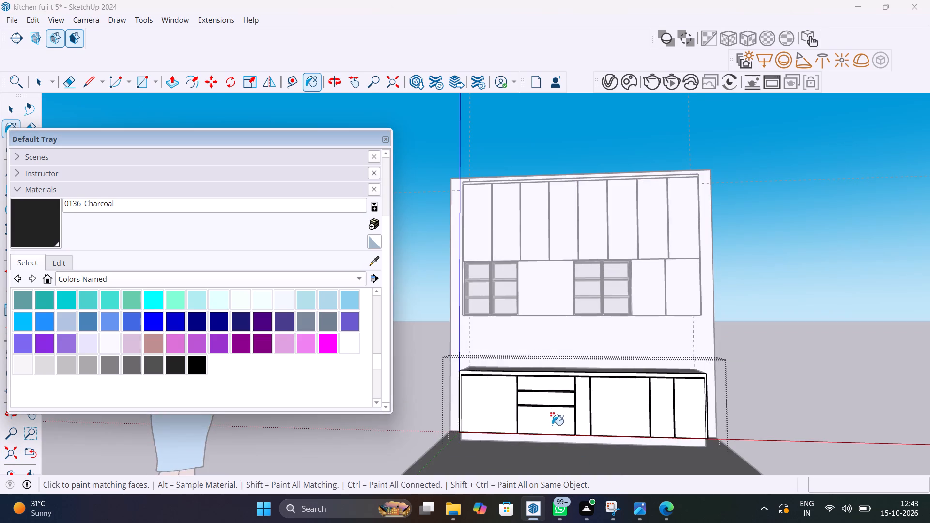
scroll(550, 412, up, 20)
scroll(550, 412, up, 6)
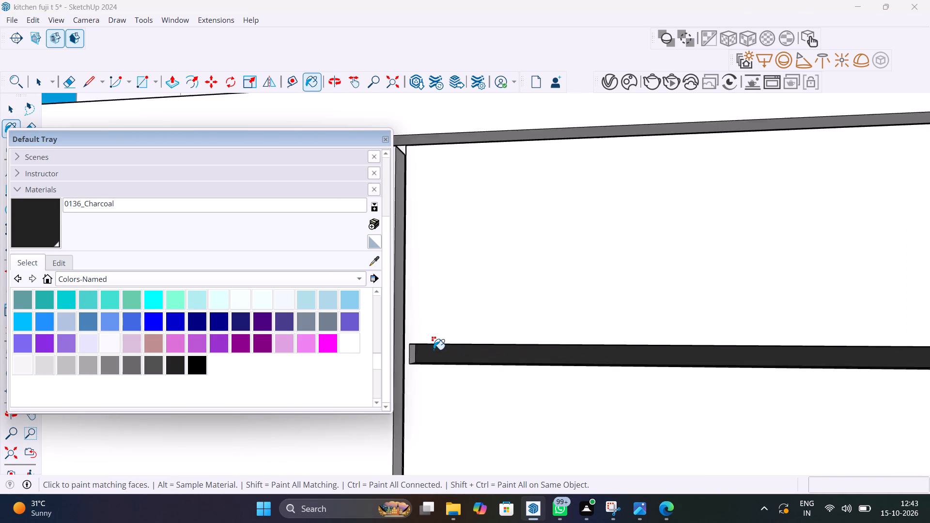
scroll(434, 350, up, 4)
click(404, 361)
scroll(417, 365, down, 2)
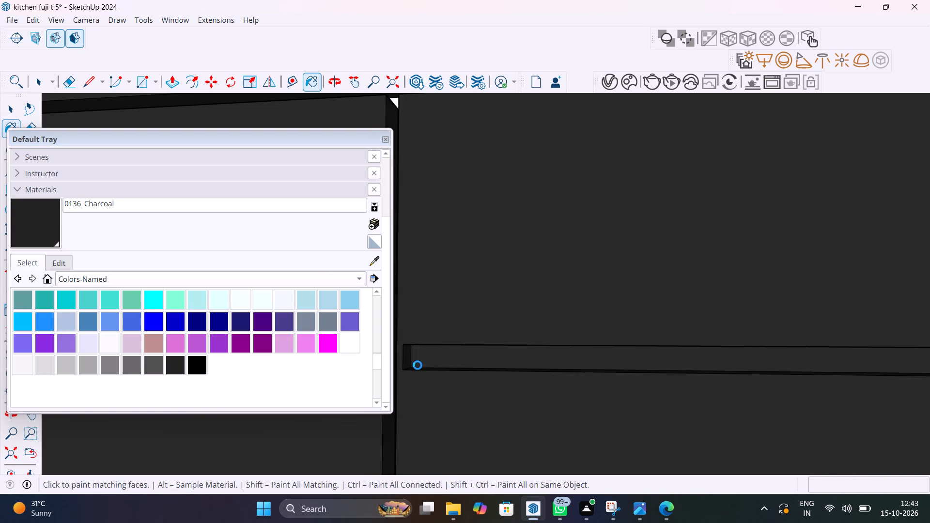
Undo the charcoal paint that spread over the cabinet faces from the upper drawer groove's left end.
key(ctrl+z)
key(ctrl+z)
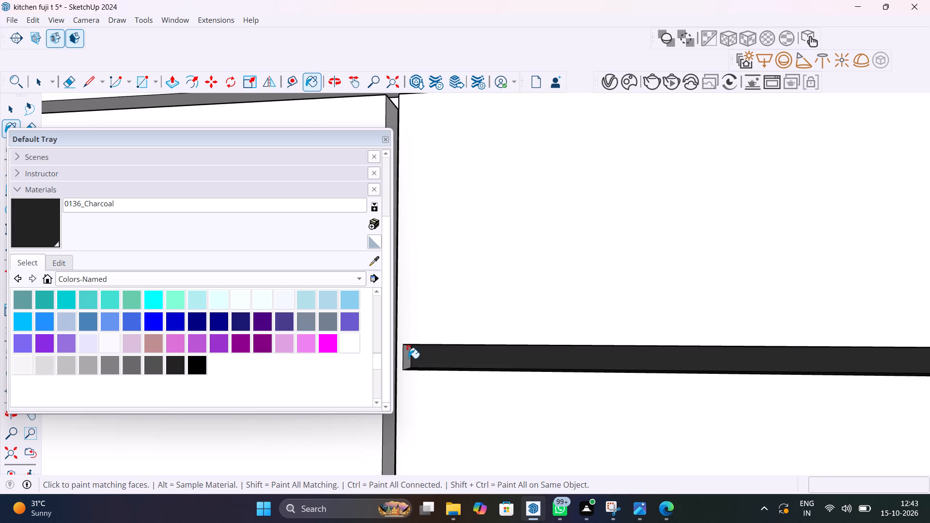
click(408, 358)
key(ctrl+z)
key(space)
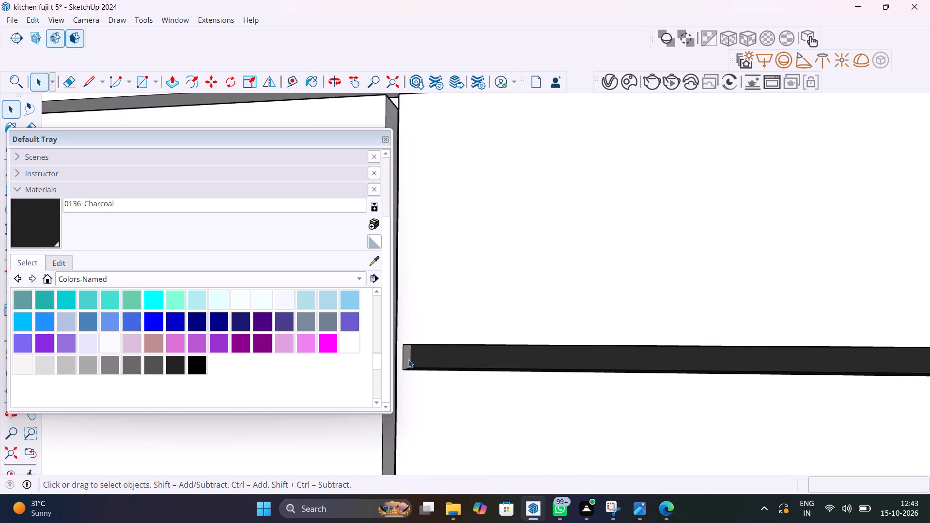
Select only the left end face of the upper drawer groove and paint it with 0136_Charcoal.
scroll(408, 359, up, 3)
click(408, 359)
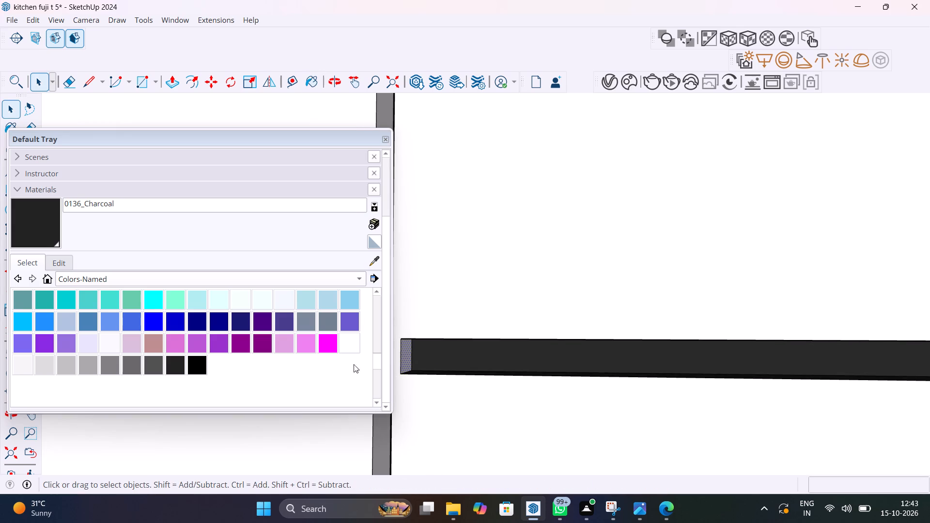
click(174, 366)
click(403, 360)
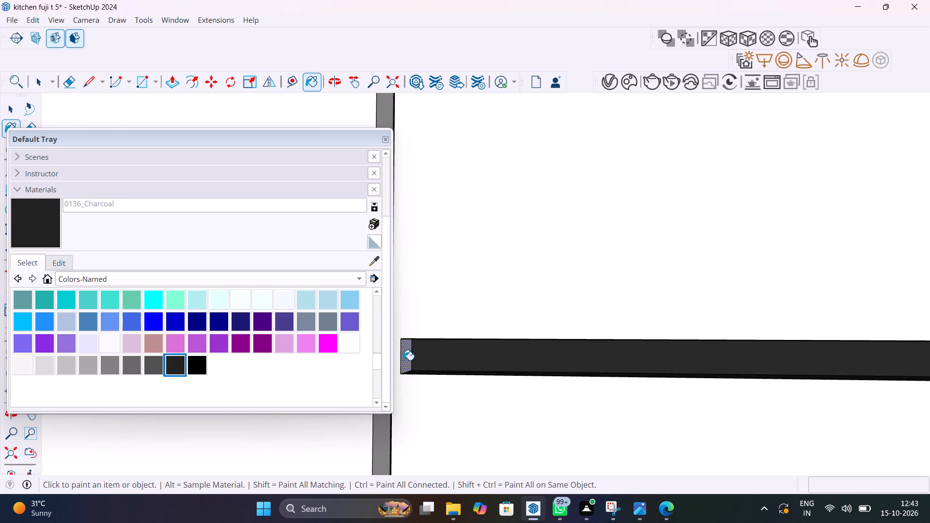
Paint the right end face of the upper drawer groove with 0136_Charcoal.
scroll(434, 391, down, 20)
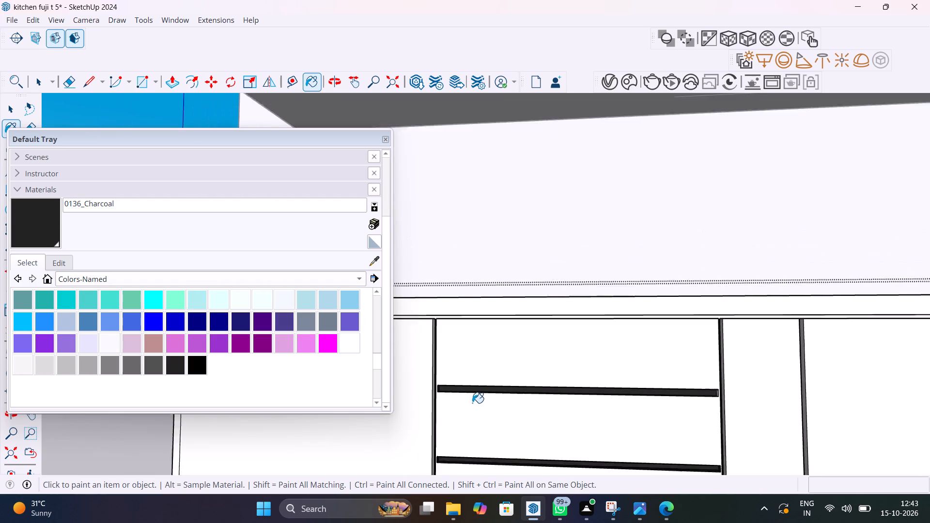
middle_drag(644, 431, 748, 437)
scroll(733, 383, up, 17)
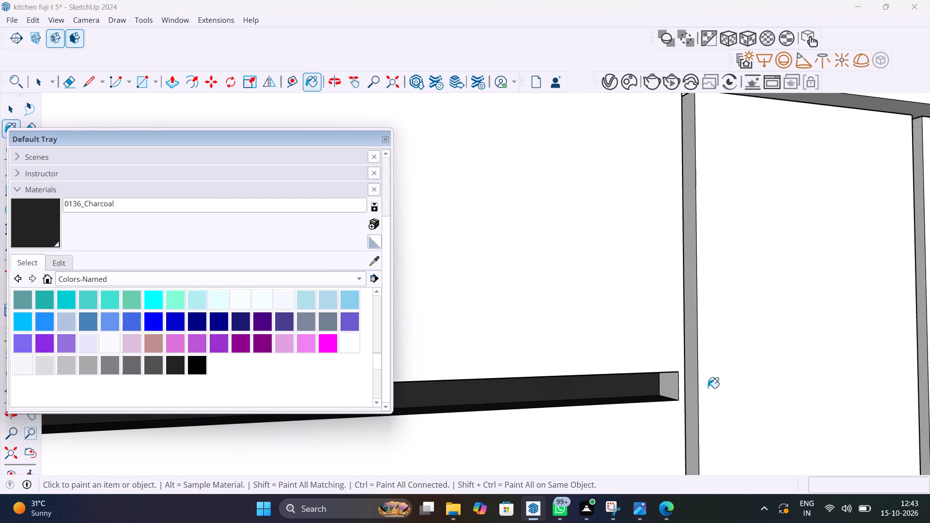
scroll(708, 388, up, 5)
click(656, 391)
scroll(656, 391, down, 11)
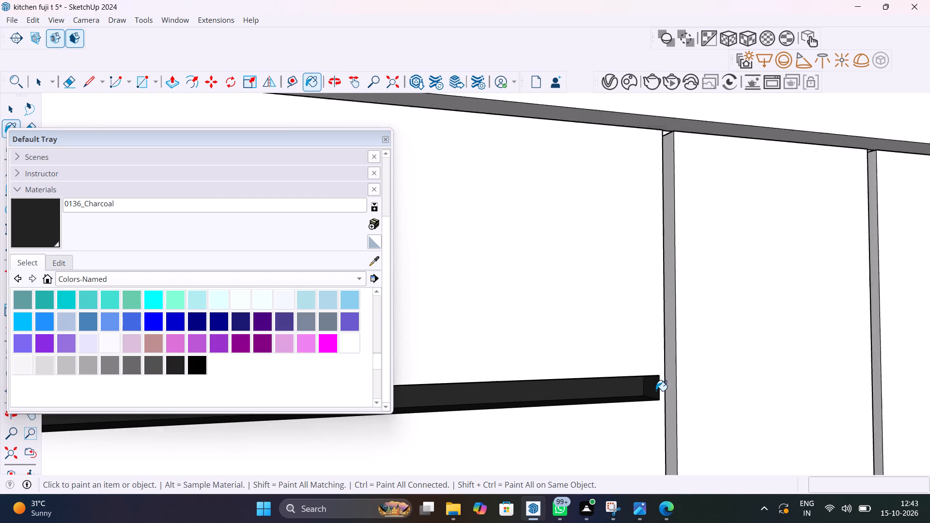
scroll(656, 391, down, 4)
key(space)
Close the Default Tray containing the materials.
scroll(656, 391, down, 20)
scroll(656, 391, down, 3)
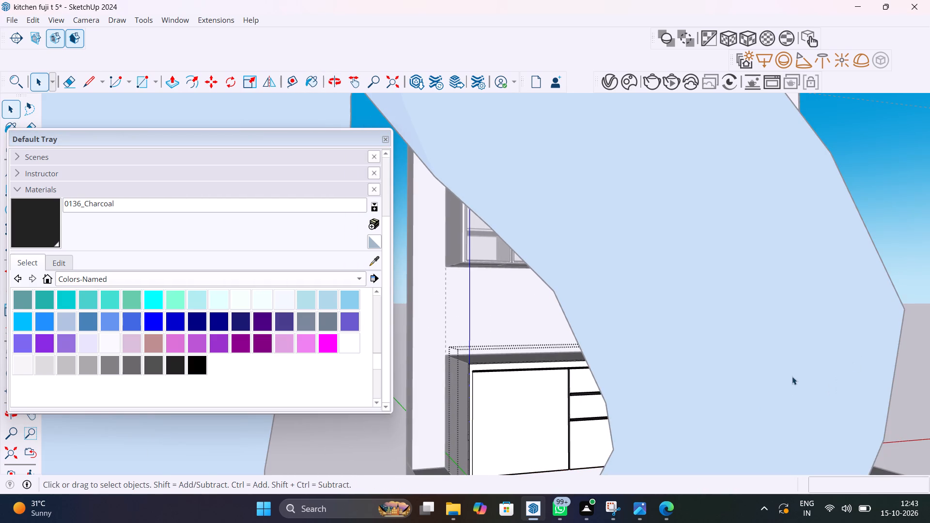
middle_drag(772, 416, 621, 511)
click(738, 382)
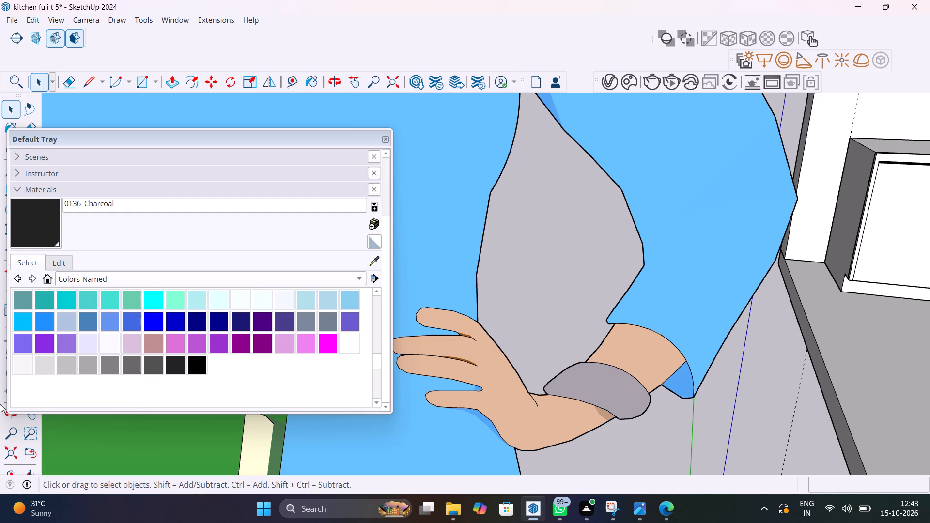
click(14, 450)
scroll(192, 442, down, 6)
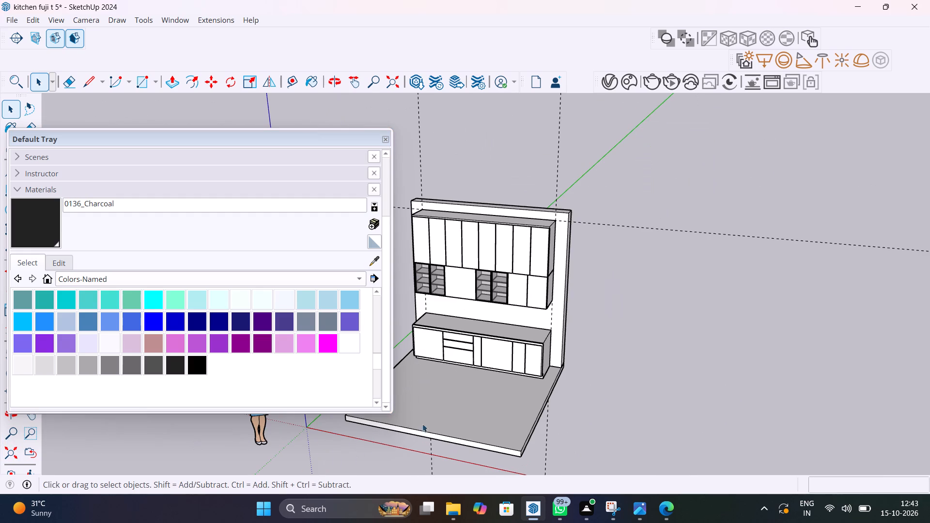
scroll(517, 327, up, 3)
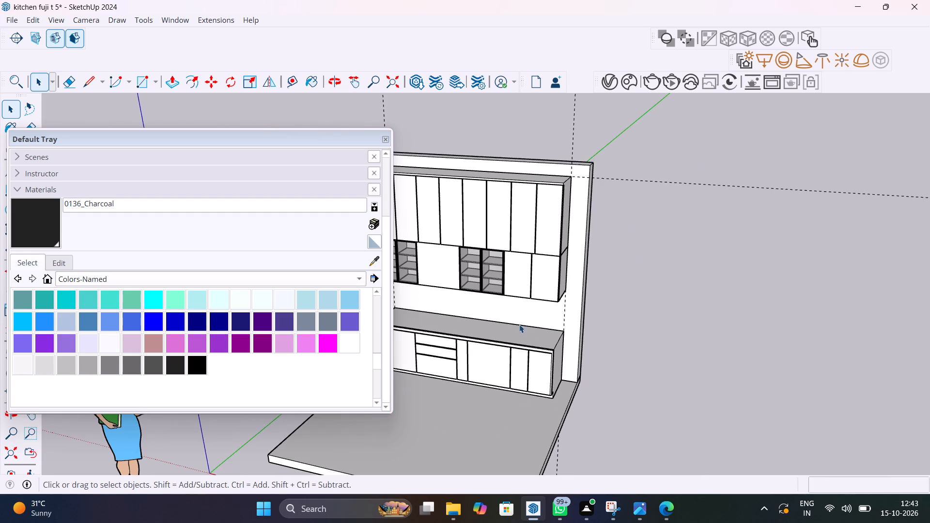
click(387, 142)
Examine the charcoal drawer grooves and the overall fronts of the lower and upper kitchen cabinets.
scroll(423, 335, up, 4)
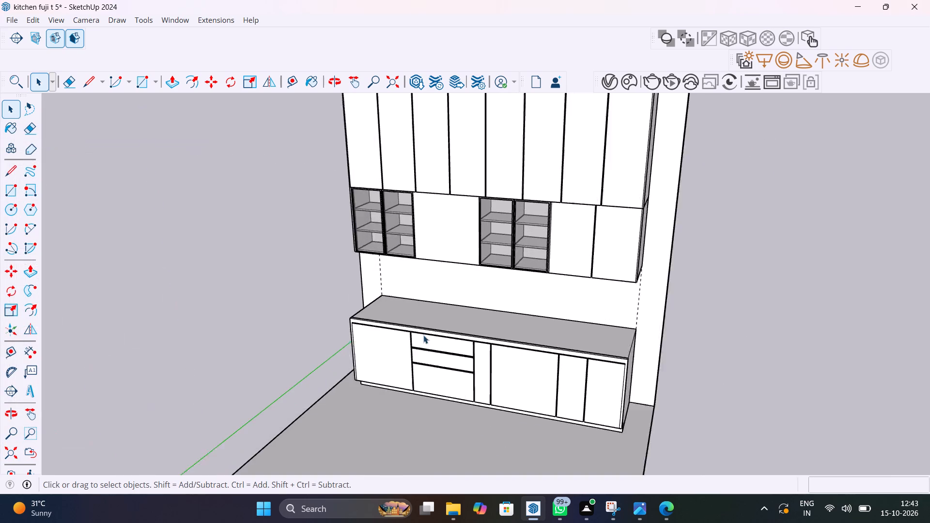
scroll(423, 335, up, 2)
middle_drag(445, 366, 579, 289)
scroll(451, 379, up, 7)
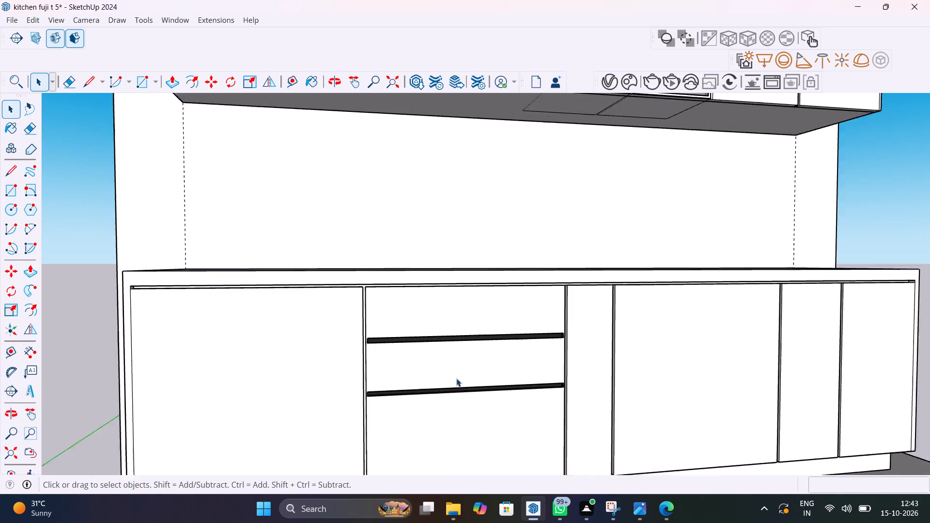
scroll(456, 378, up, 2)
scroll(400, 397, up, 10)
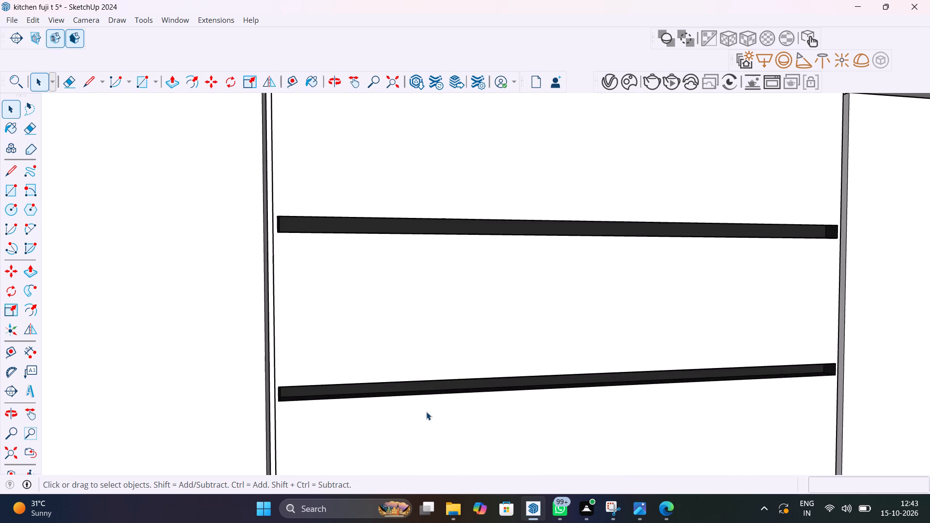
middle_drag(426, 412, 400, 450)
scroll(444, 400, down, 15)
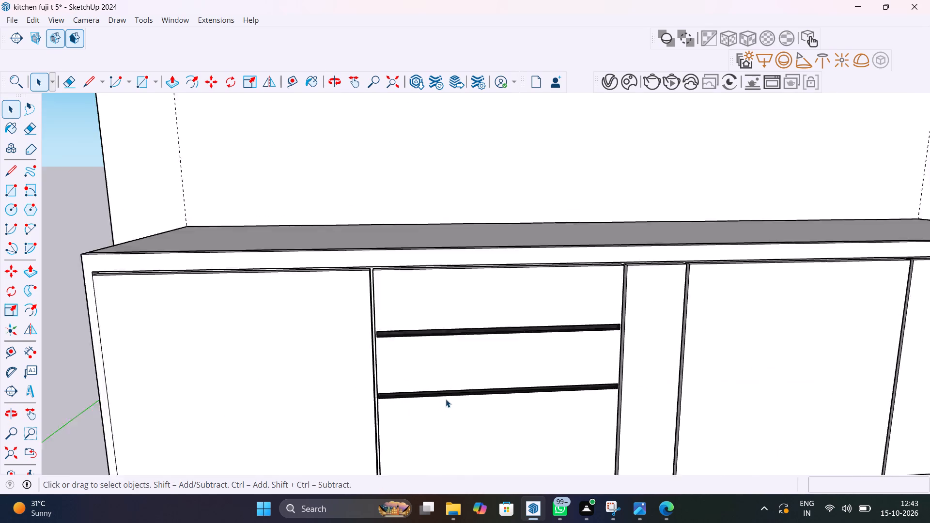
shift+middle_drag(487, 396, 434, 415)
shift+scroll(462, 441, down, 1)
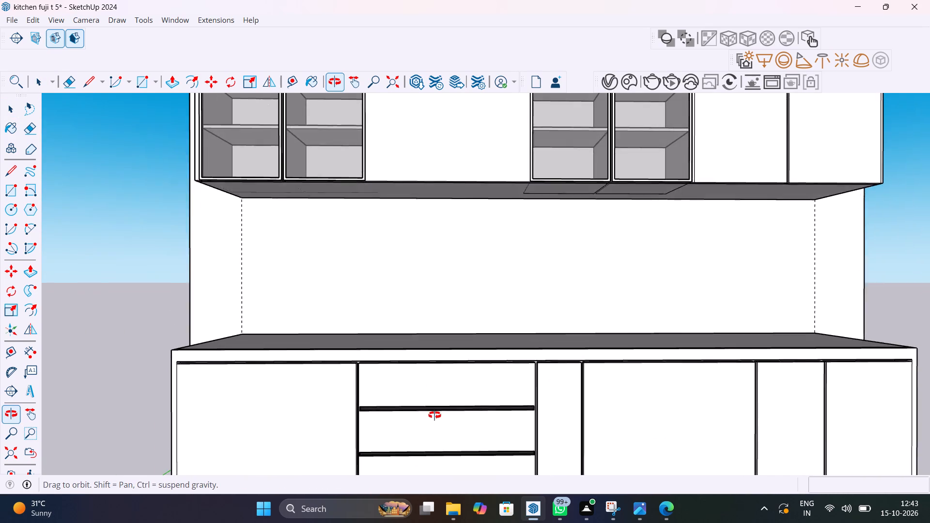
shift+middle_drag(434, 415, 435, 417)
scroll(450, 402, down, 13)
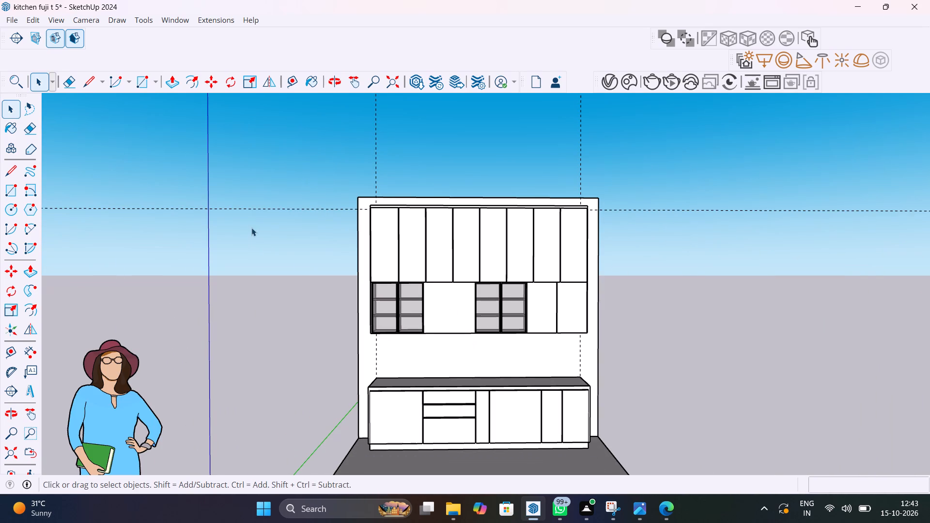
Open 3D Warehouse and move its window clear of the upper toolbars.
click(173, 24)
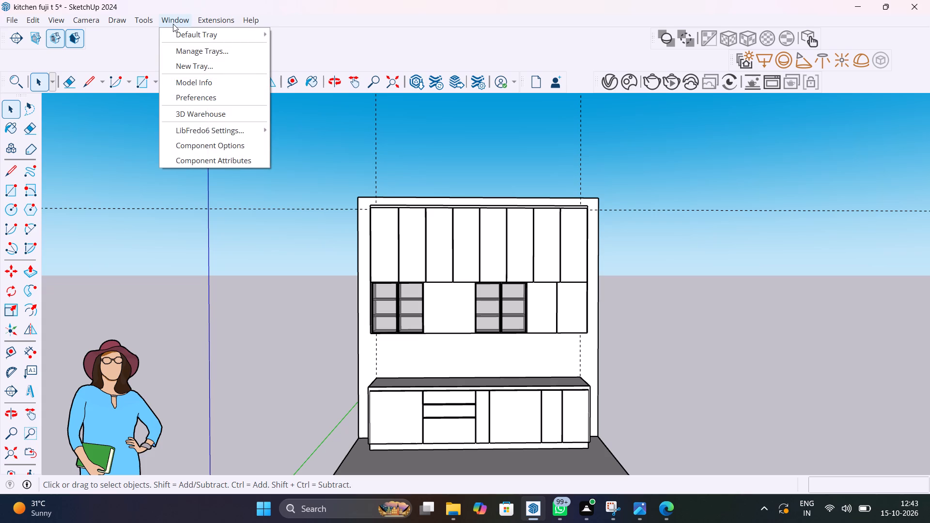
click(201, 111)
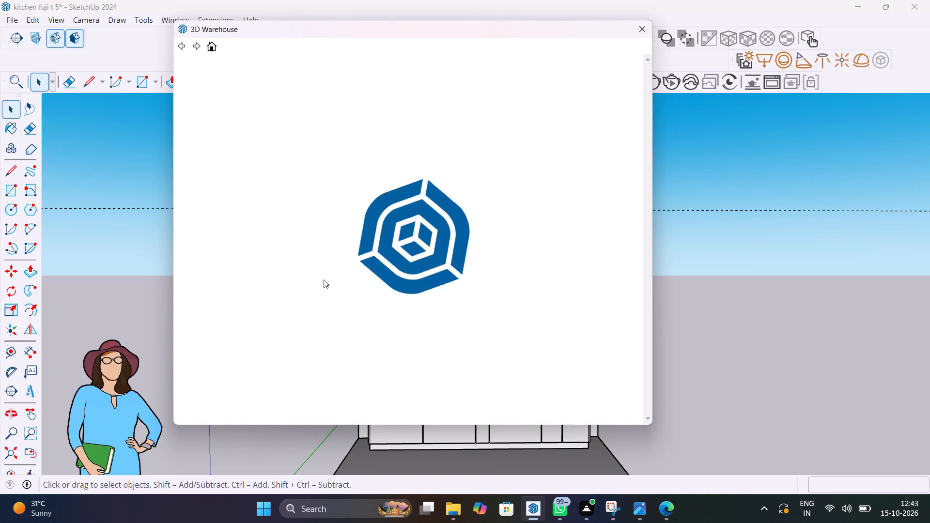
drag(441, 36, 342, 115)
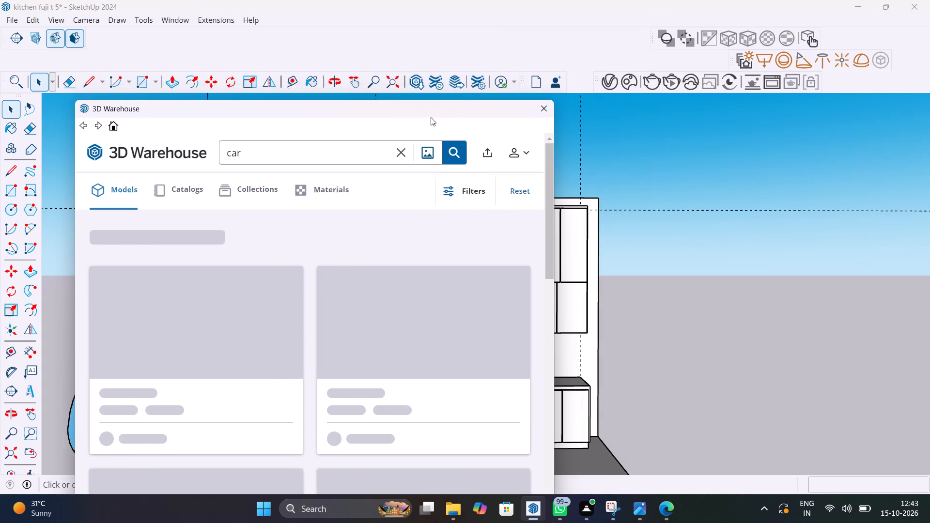
Open the Chaos Cosmos Browser, look through its downloaded assets, and place it beside the 3D Warehouse window.
click(625, 83)
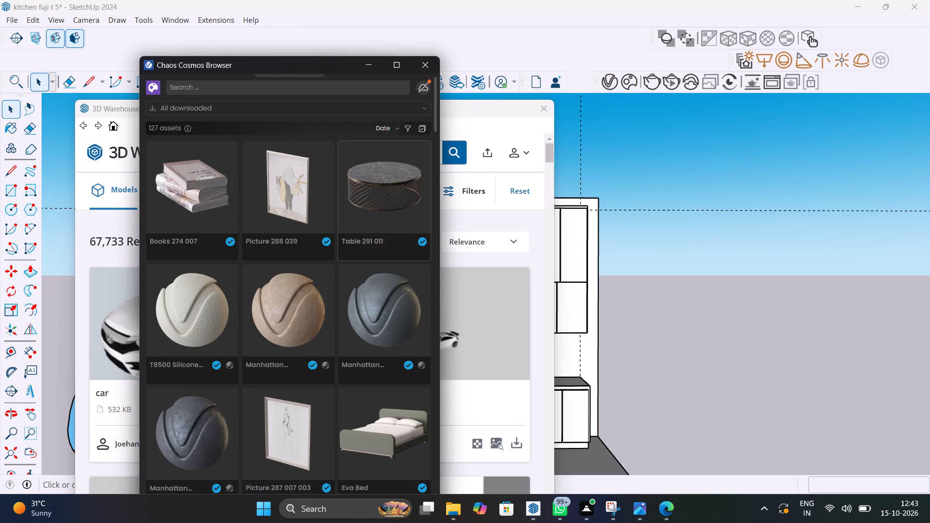
scroll(368, 189, down, 19)
scroll(373, 218, up, 3)
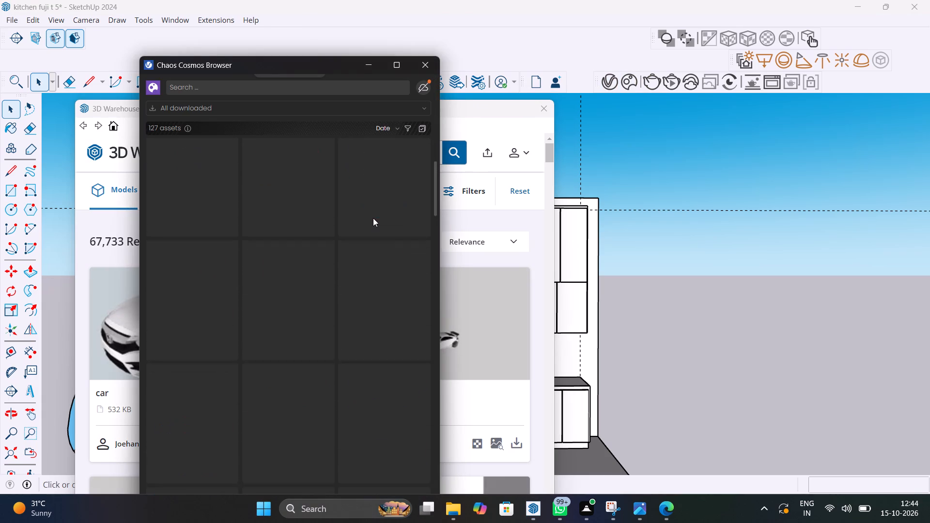
scroll(373, 218, up, 6)
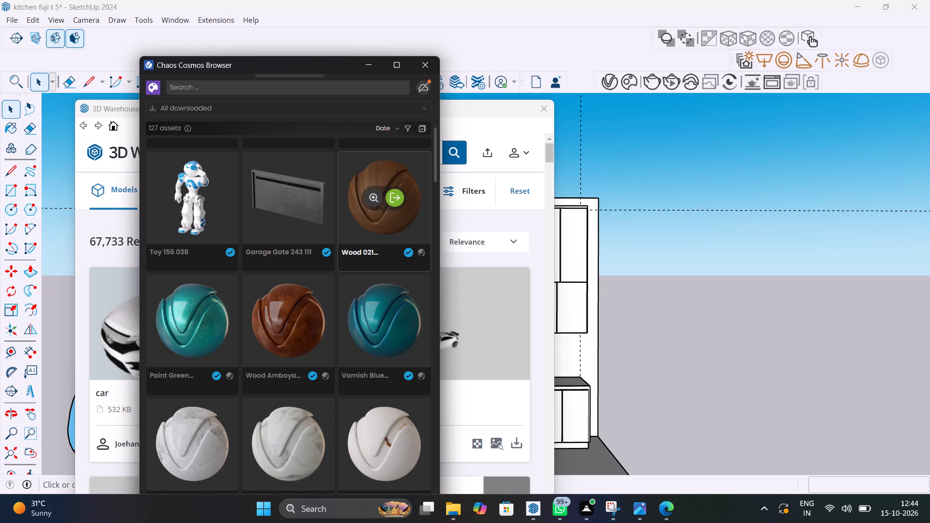
scroll(378, 273, down, 6)
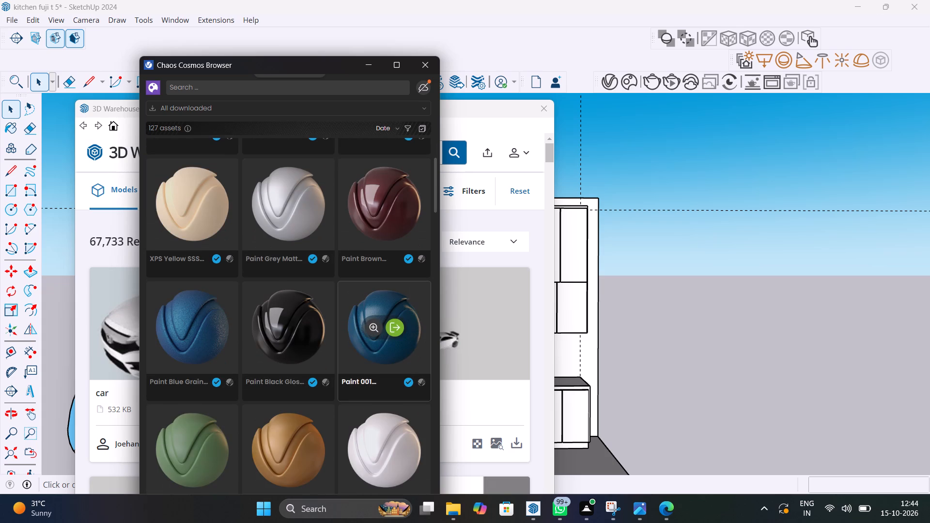
scroll(378, 281, down, 11)
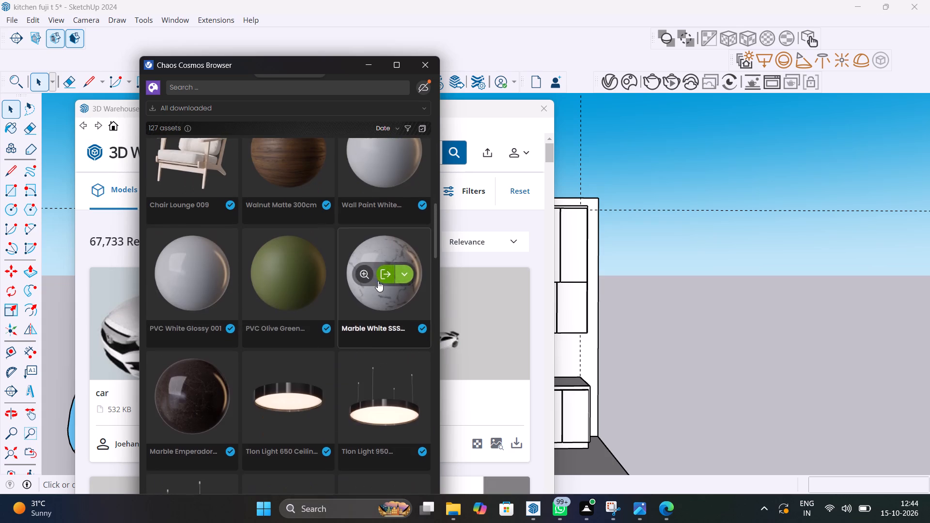
scroll(378, 281, down, 9)
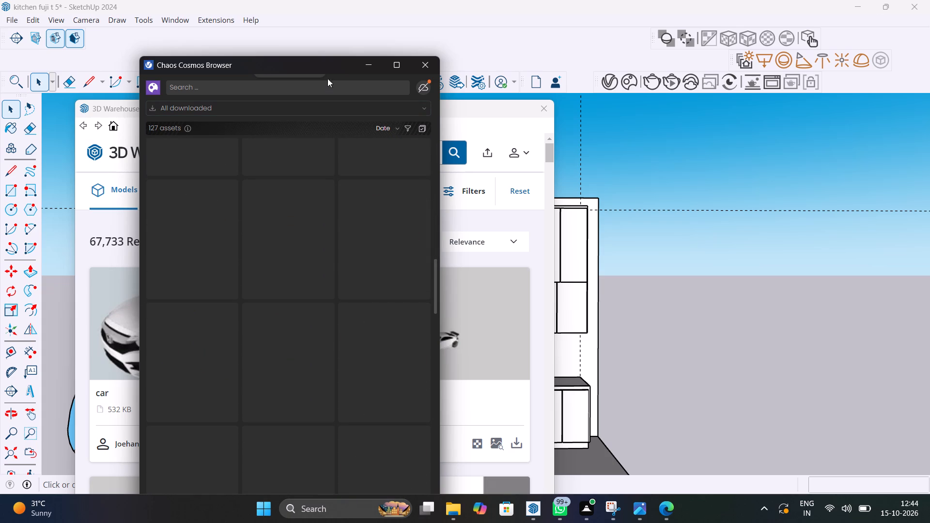
drag(327, 64, 758, 99)
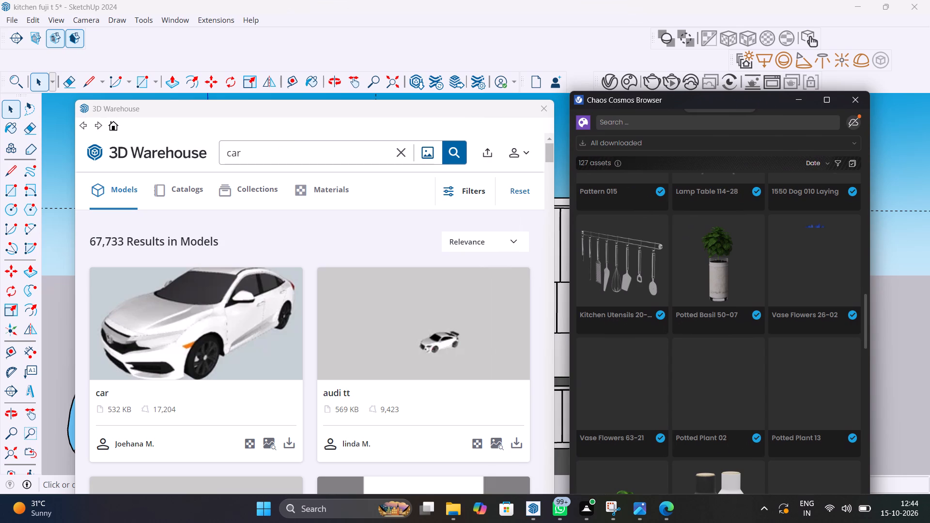
Search the 3D Warehouse models for HANDLE, replacing the existing search term.
click(292, 155)
key(BackSpace)
key(BackSpace)
key(BackSpace)
key(BackSpace)
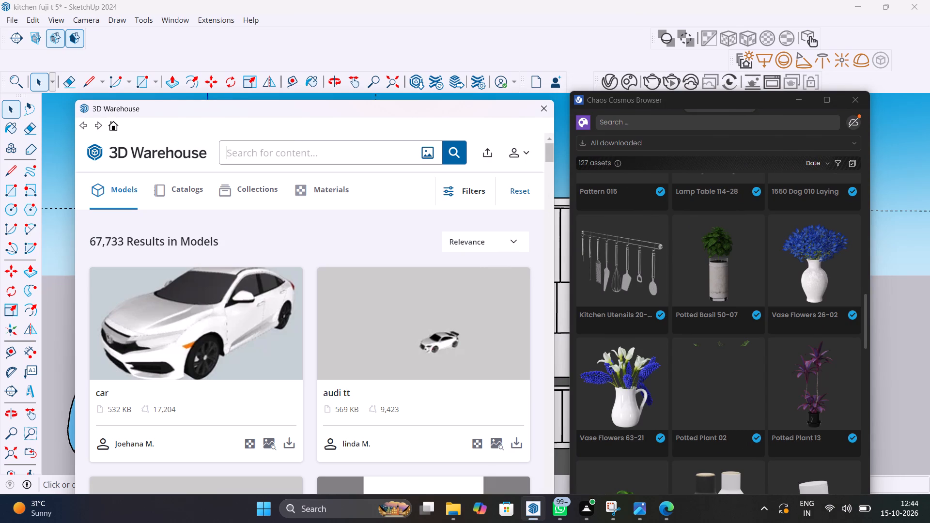
text(HANDLE)
key(Return)
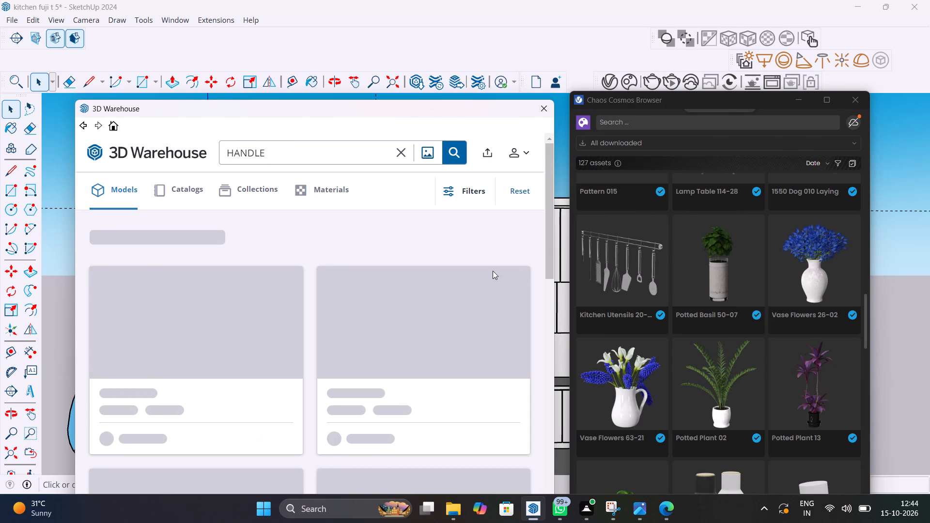
Look through the downloaded assets in the Chaos Cosmos Browser for kitchen items, and close the browser.
scroll(726, 287, down, 18)
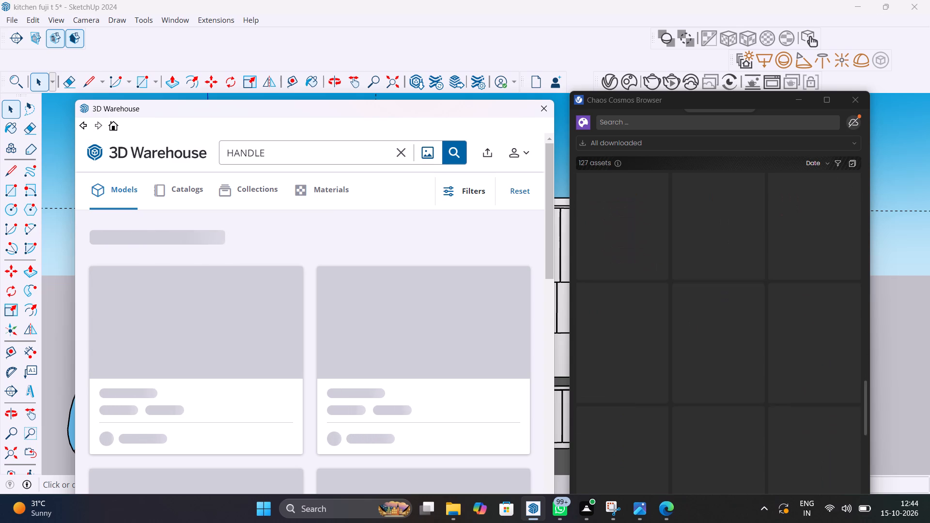
scroll(718, 323, down, 12)
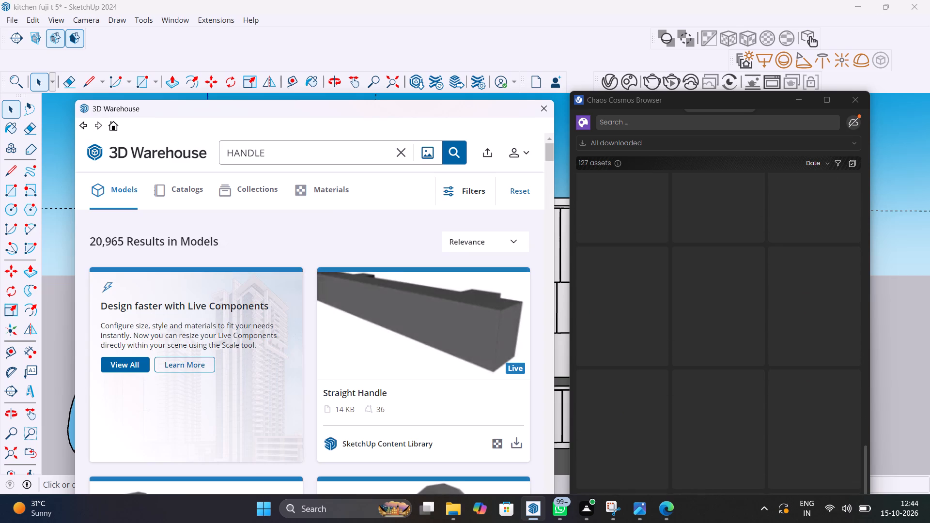
scroll(520, 332, down, 5)
scroll(520, 332, up, 2)
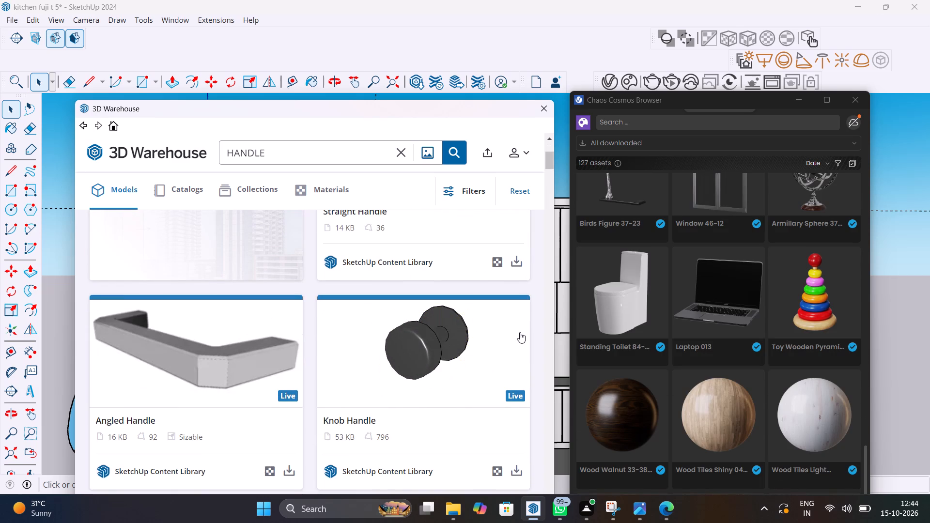
scroll(520, 332, down, 1)
scroll(723, 401, down, 13)
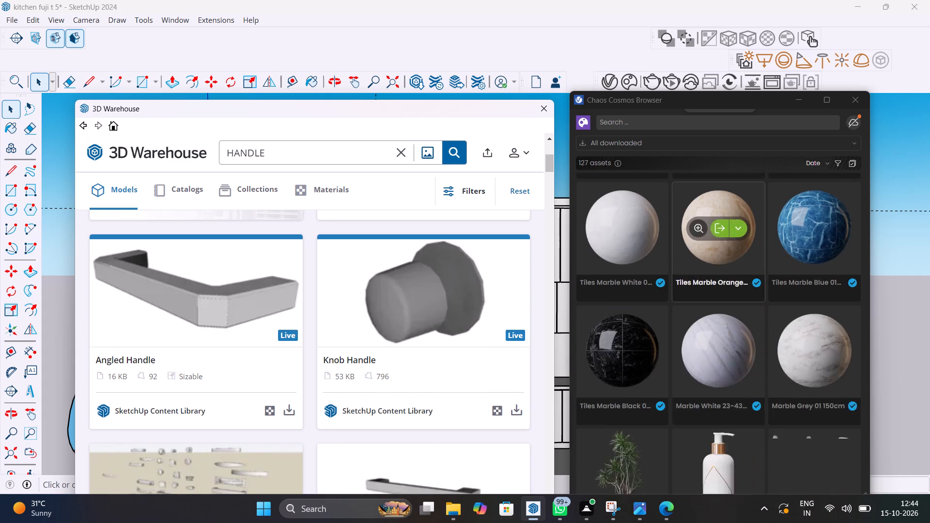
scroll(722, 400, down, 2)
scroll(722, 400, up, 6)
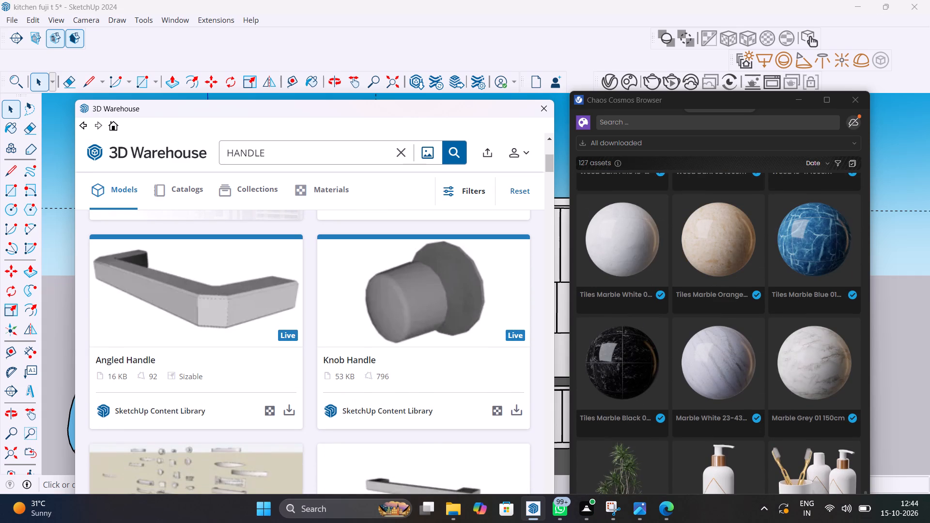
scroll(722, 400, down, 10)
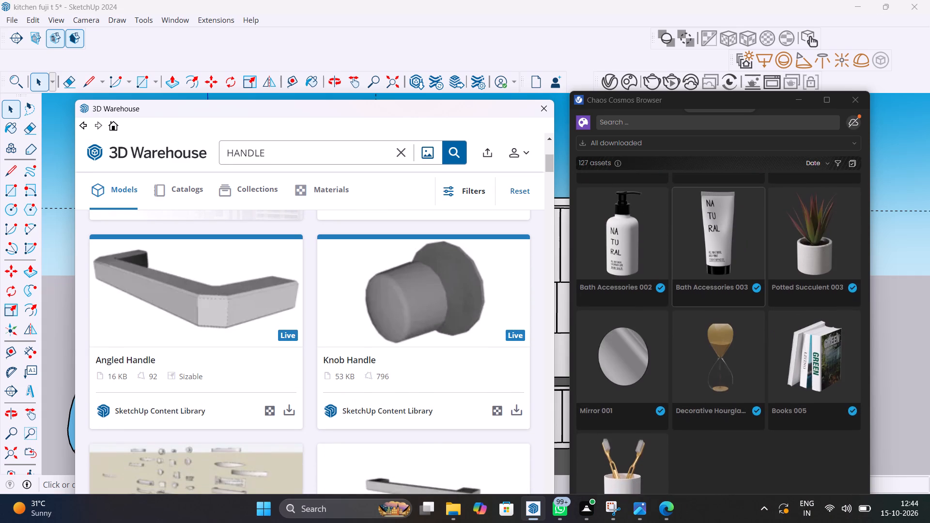
scroll(722, 400, down, 1)
scroll(722, 400, up, 20)
scroll(722, 400, up, 14)
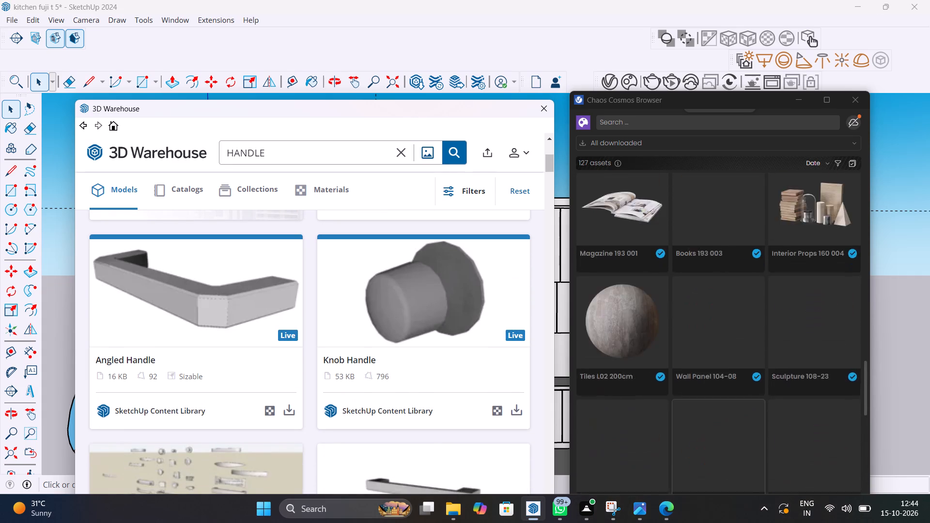
scroll(722, 400, up, 16)
scroll(722, 400, up, 15)
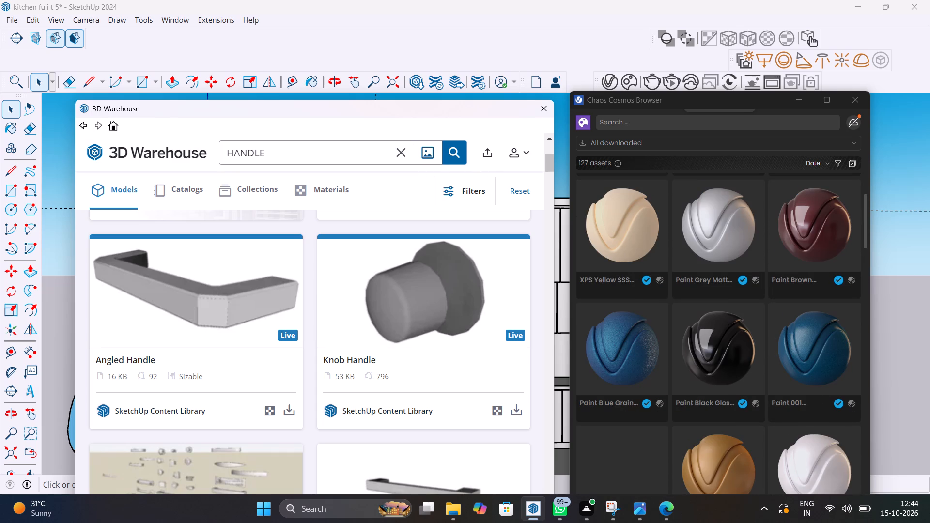
scroll(722, 400, up, 2)
scroll(722, 400, down, 1)
scroll(722, 400, up, 4)
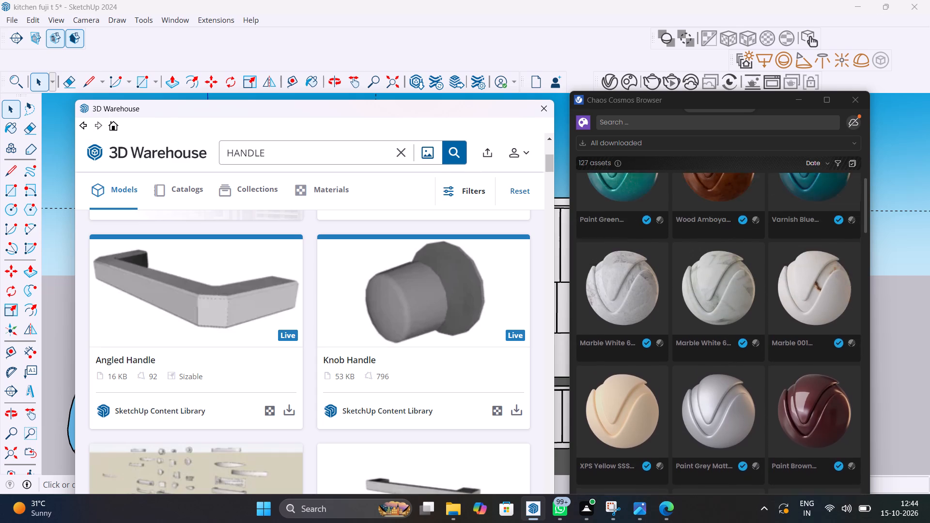
scroll(722, 400, up, 5)
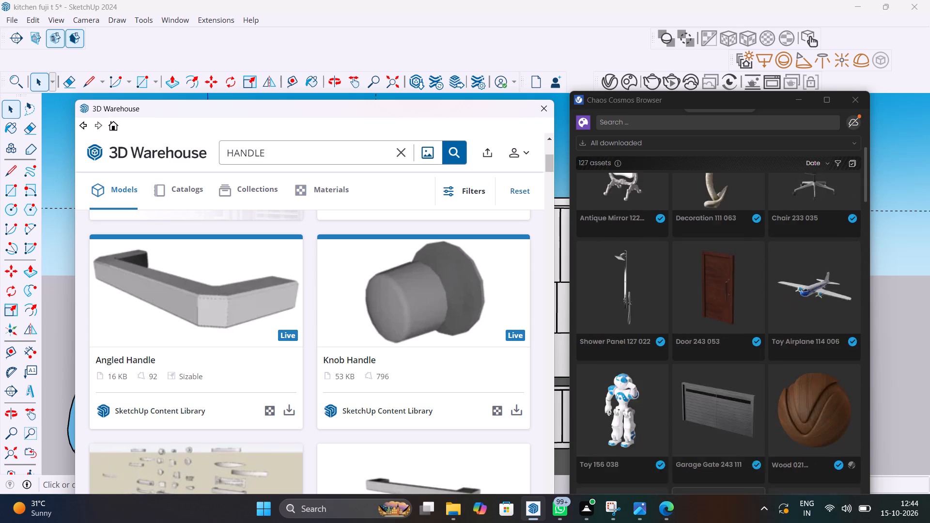
scroll(722, 400, up, 16)
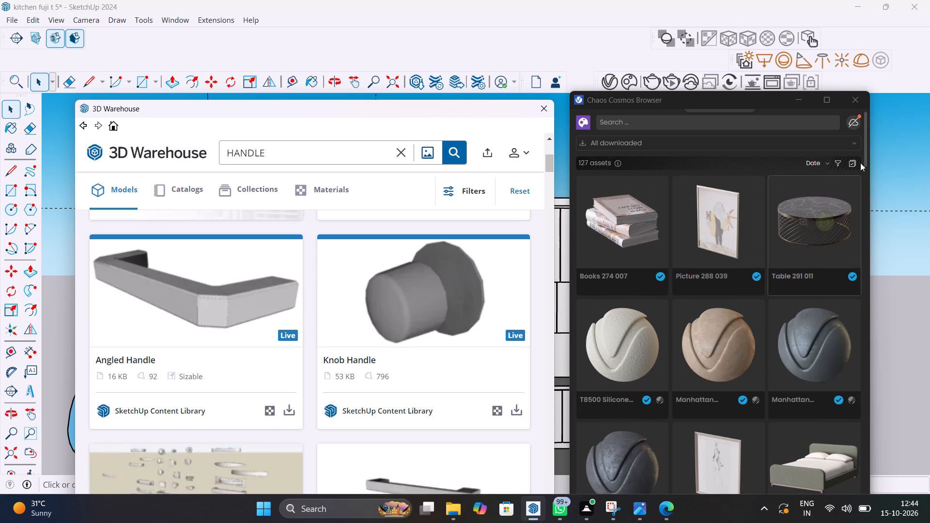
click(862, 101)
Browse the HANDLE results in 3D Warehouse for a suitable cabinet handle, and return to the first models listed.
scroll(521, 317, down, 4)
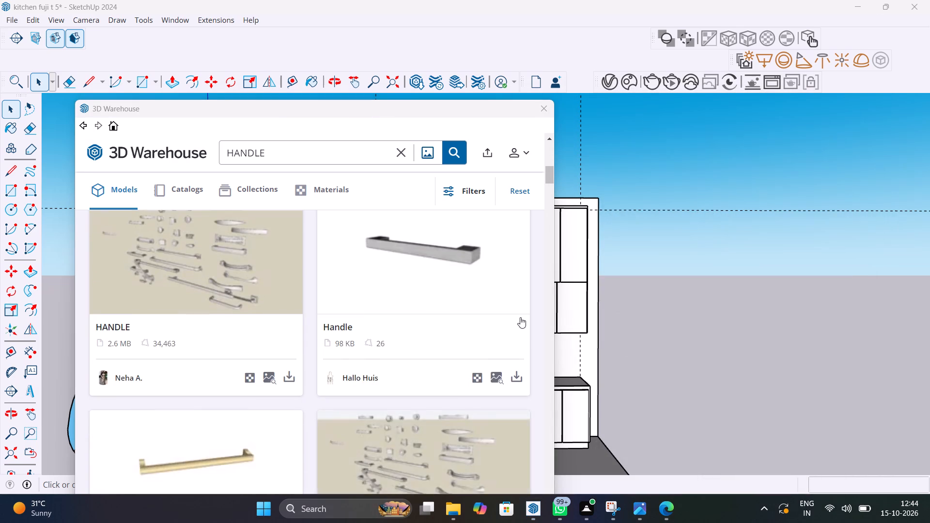
scroll(520, 317, down, 19)
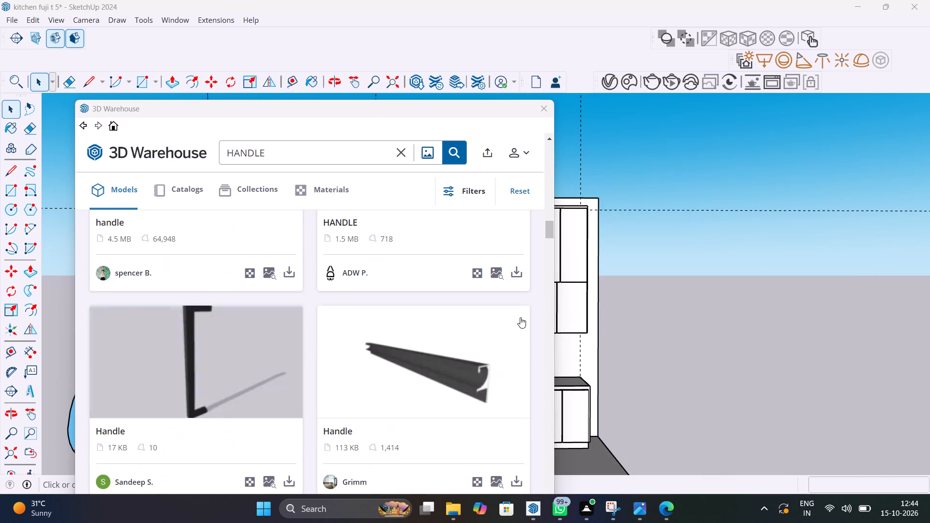
scroll(520, 317, down, 6)
scroll(520, 317, up, 4)
scroll(520, 317, down, 5)
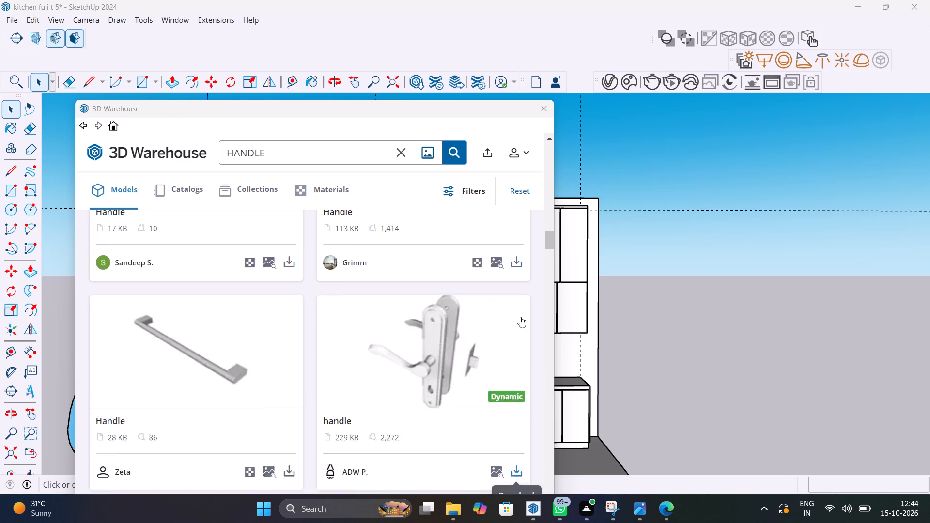
scroll(520, 317, down, 14)
scroll(520, 317, down, 7)
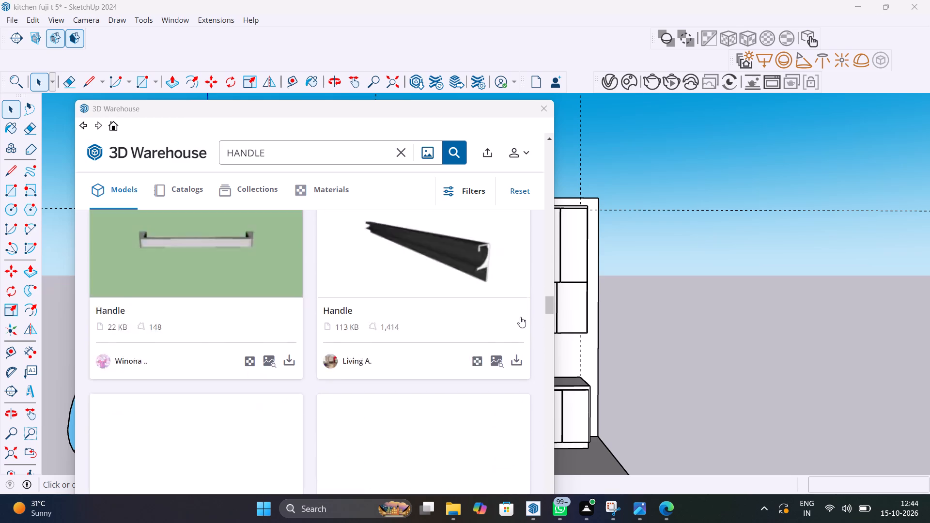
scroll(520, 317, down, 7)
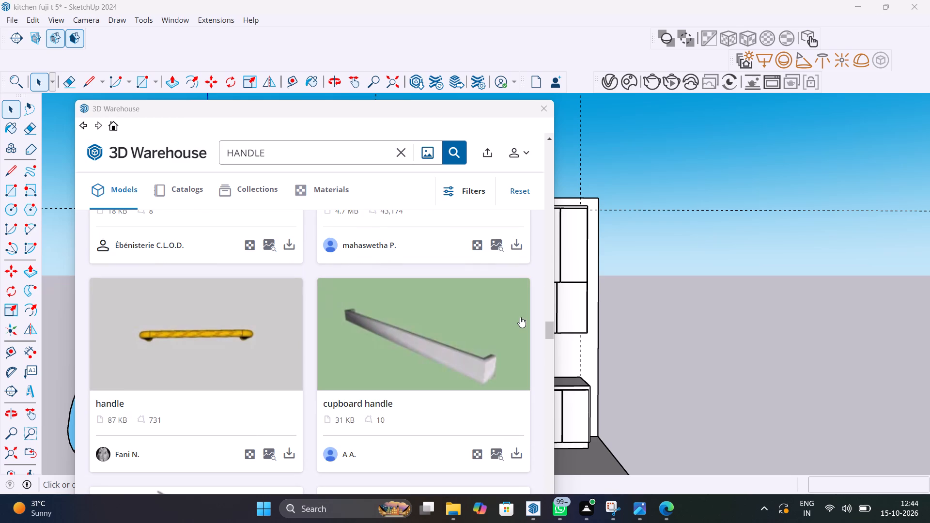
scroll(520, 317, down, 6)
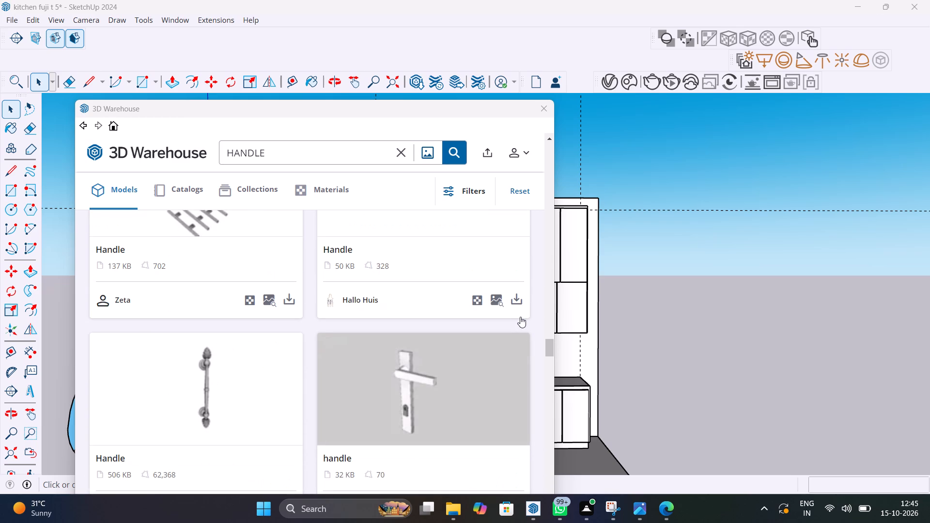
scroll(520, 317, up, 3)
scroll(520, 317, down, 10)
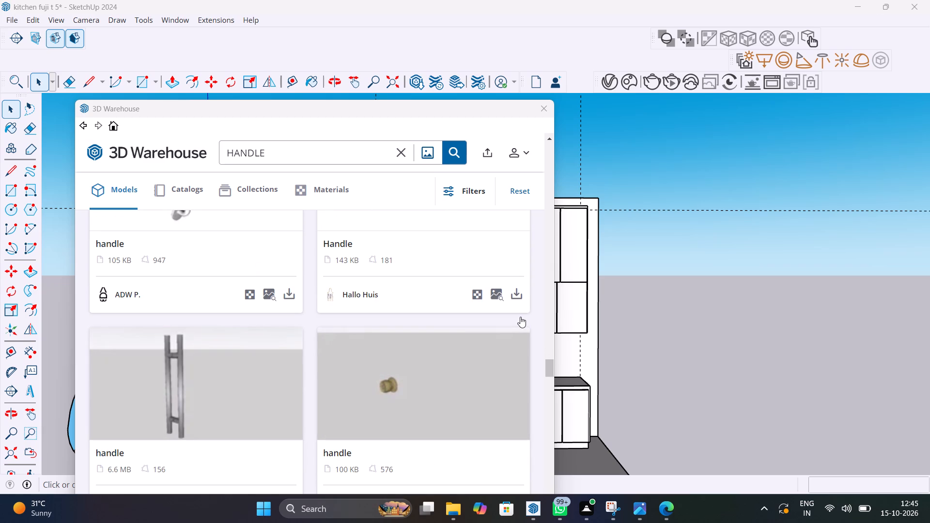
scroll(520, 317, down, 5)
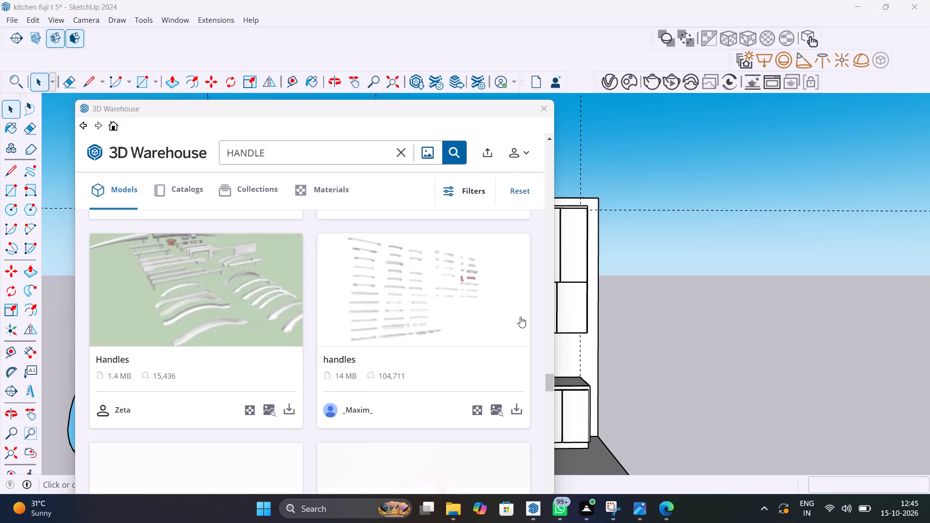
scroll(520, 317, down, 6)
scroll(520, 317, up, 3)
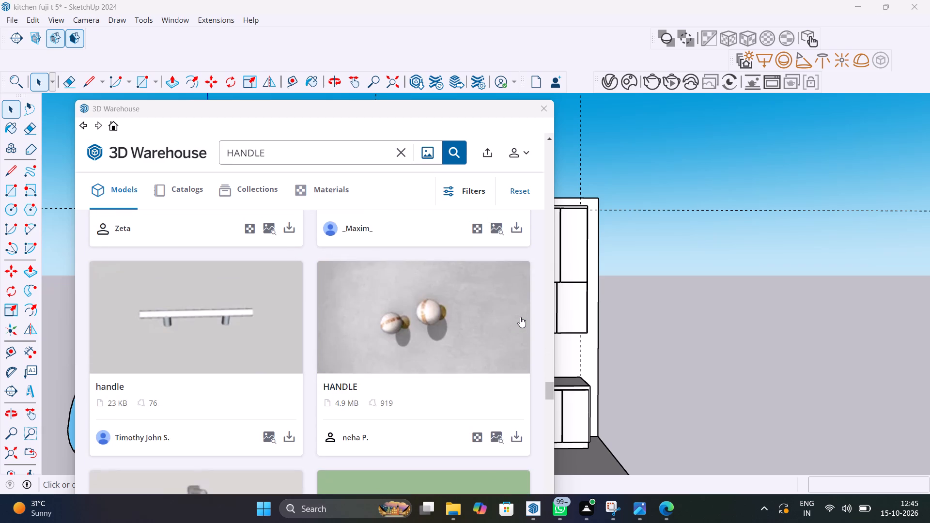
scroll(520, 317, down, 14)
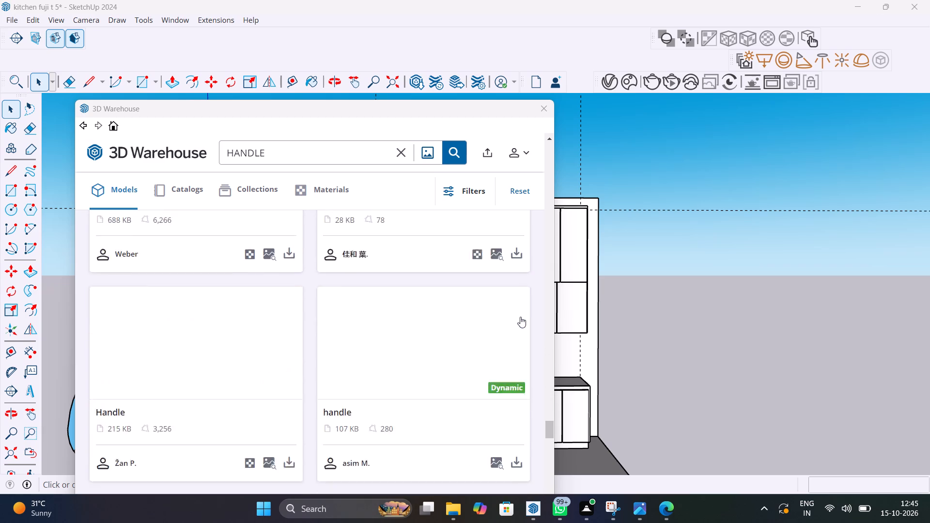
scroll(520, 317, down, 15)
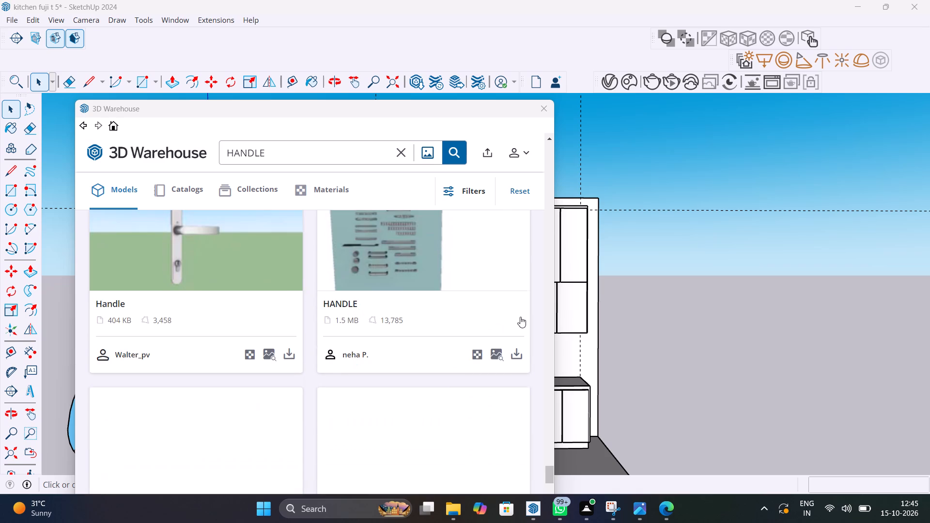
scroll(520, 317, down, 6)
scroll(520, 317, up, 11)
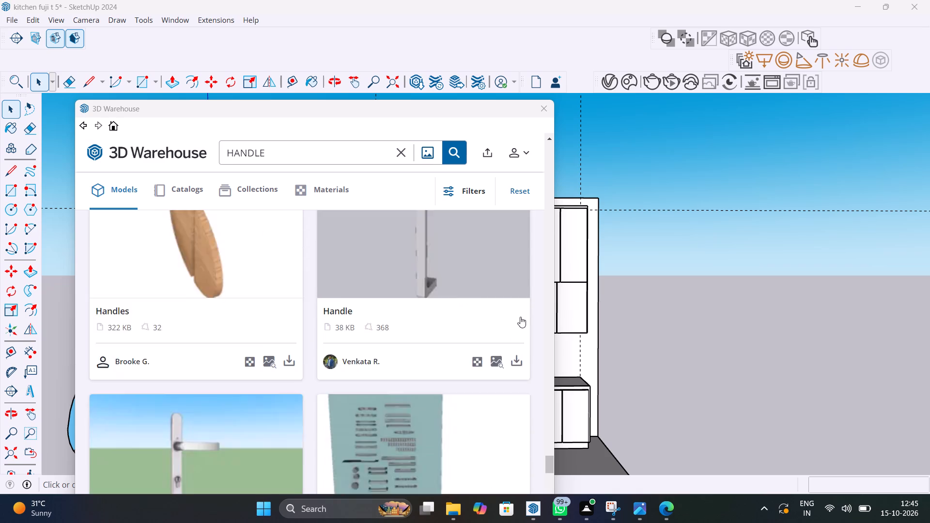
scroll(520, 317, up, 3)
drag(551, 448, 555, 296)
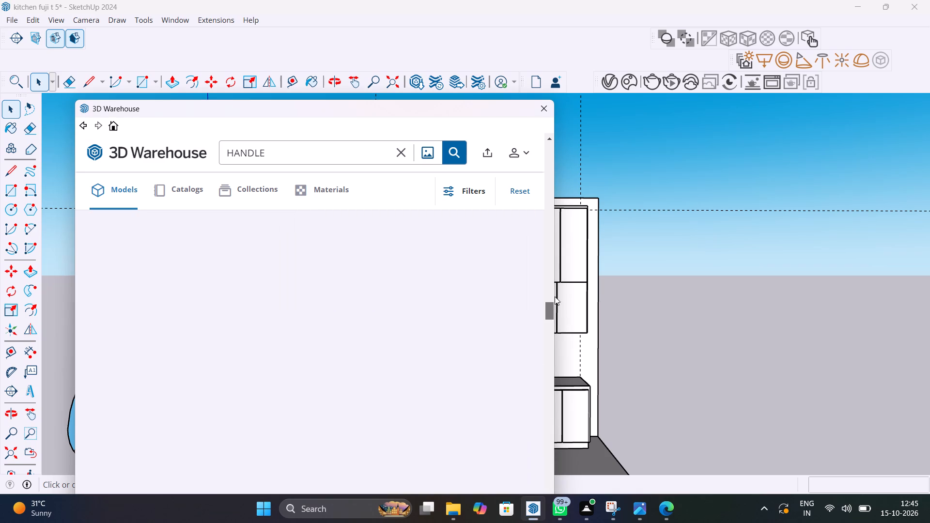
drag(555, 296, 577, 138)
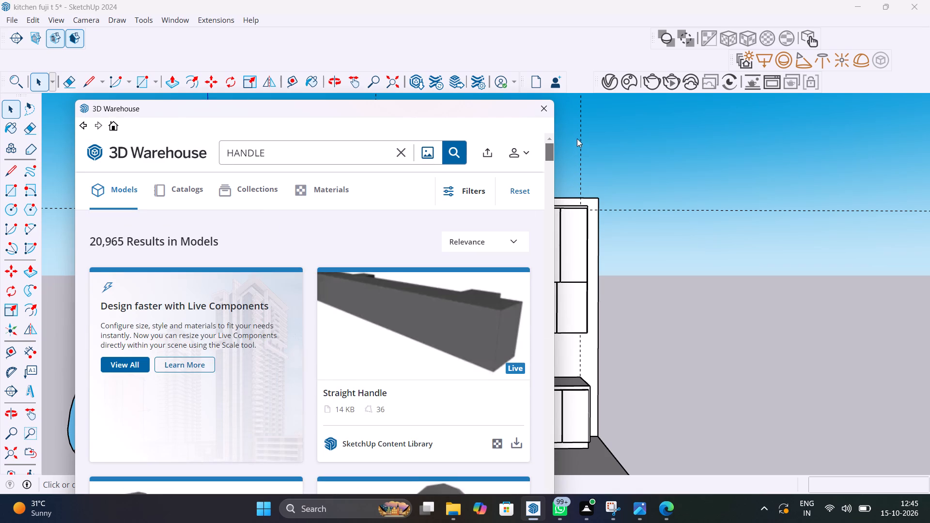
drag(577, 138, 577, 169)
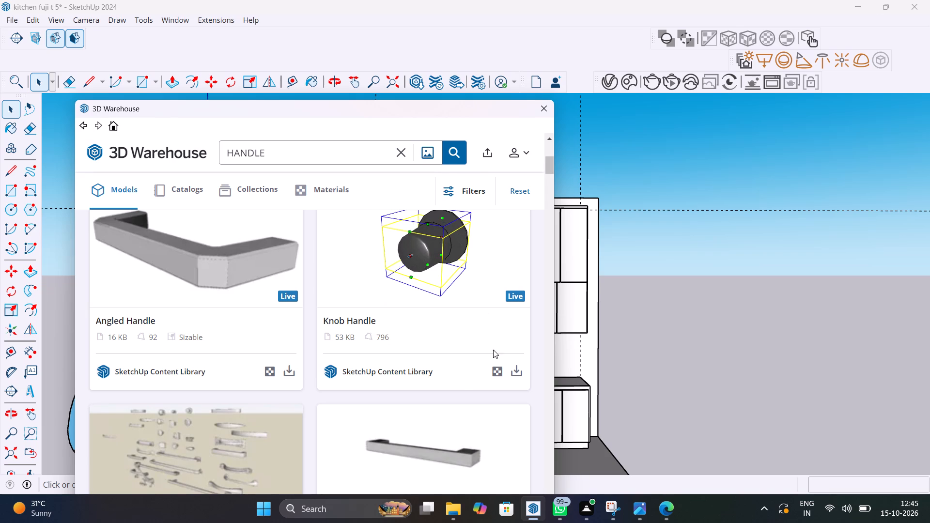
Load the Knob Handle directly into the model and place it in the empty space beside the upper cabinets.
click(516, 372)
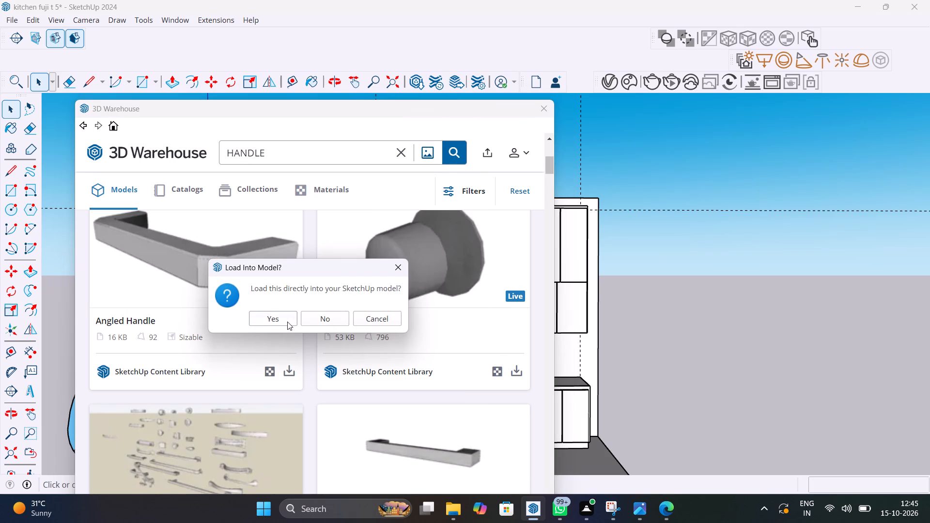
click(286, 320)
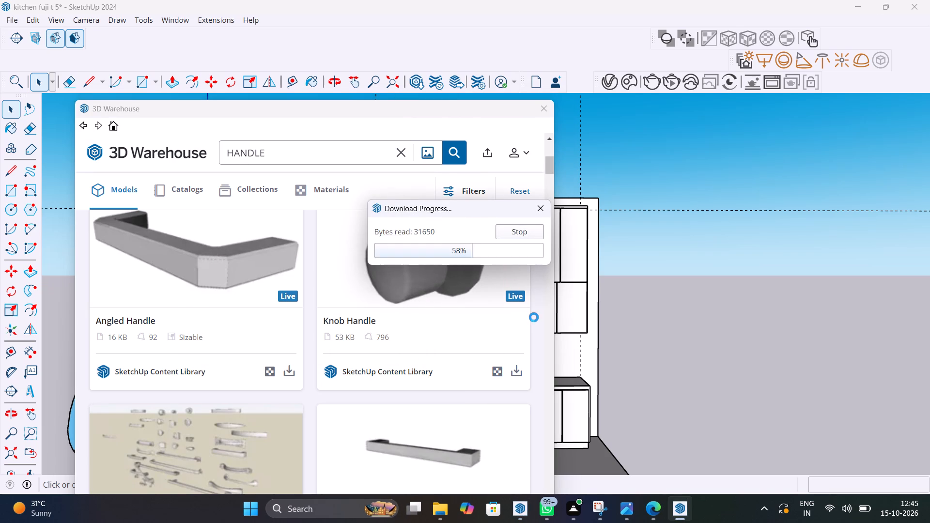
click(577, 285)
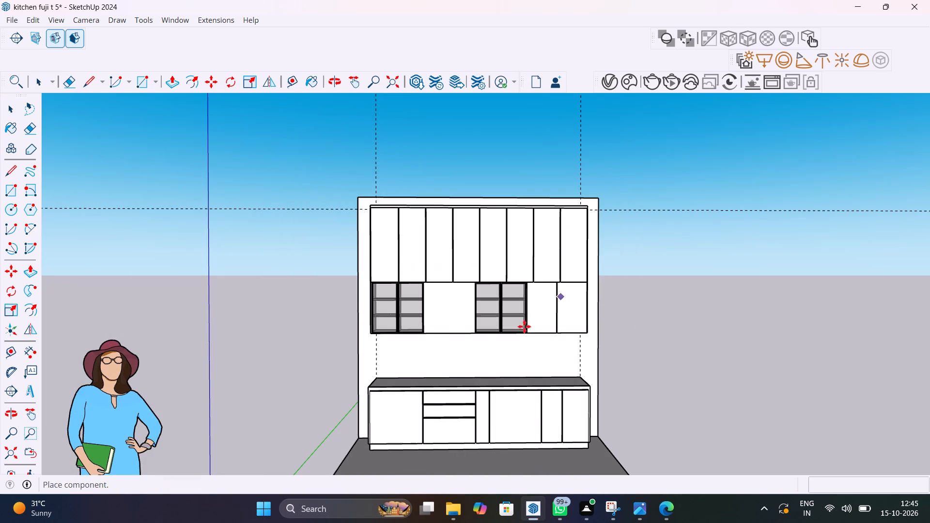
scroll(402, 270, up, 17)
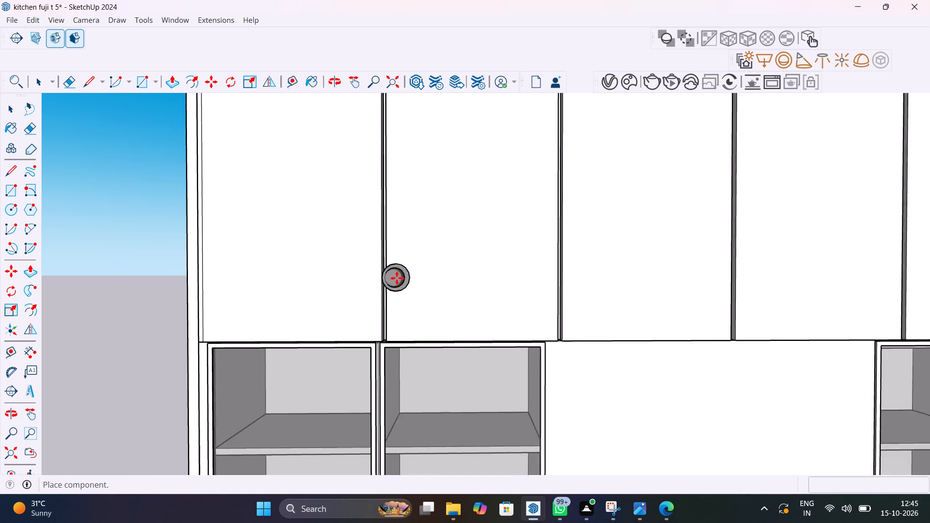
scroll(397, 278, up, 11)
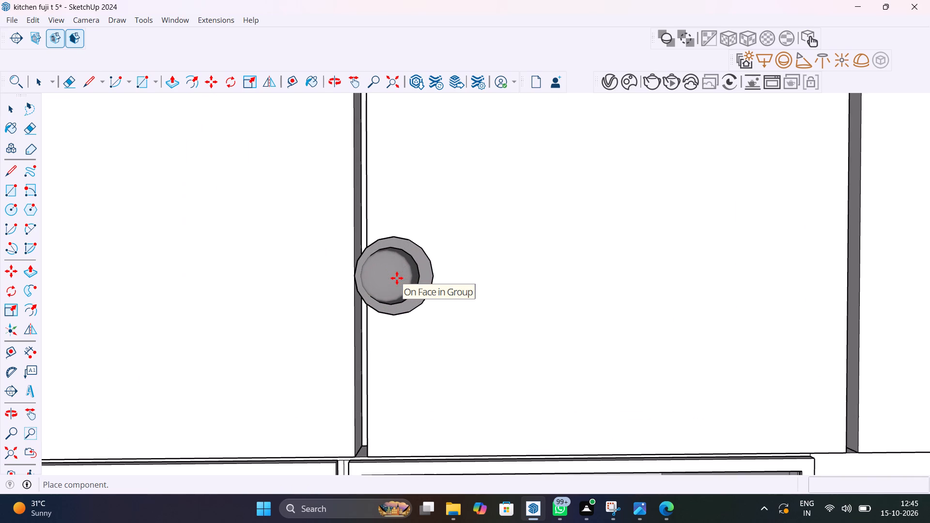
scroll(306, 279, down, 14)
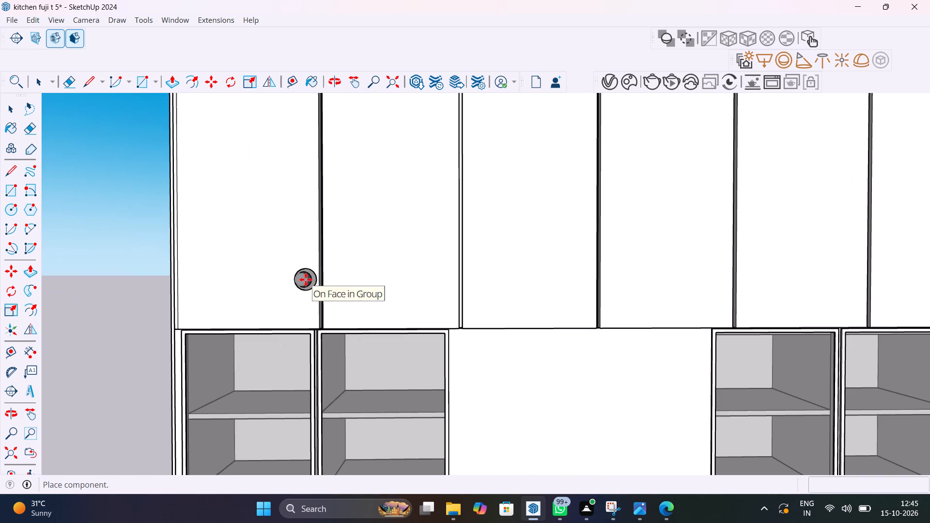
scroll(357, 283, down, 9)
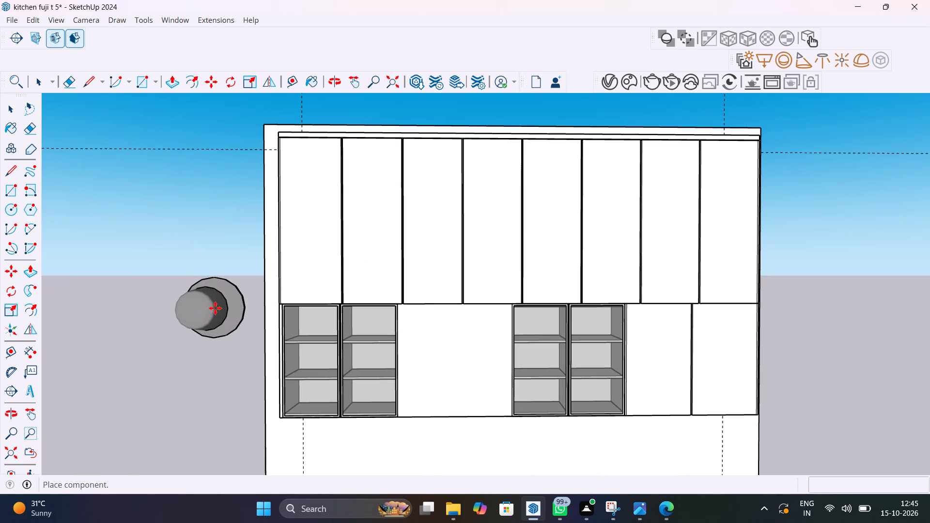
click(212, 308)
key(space)
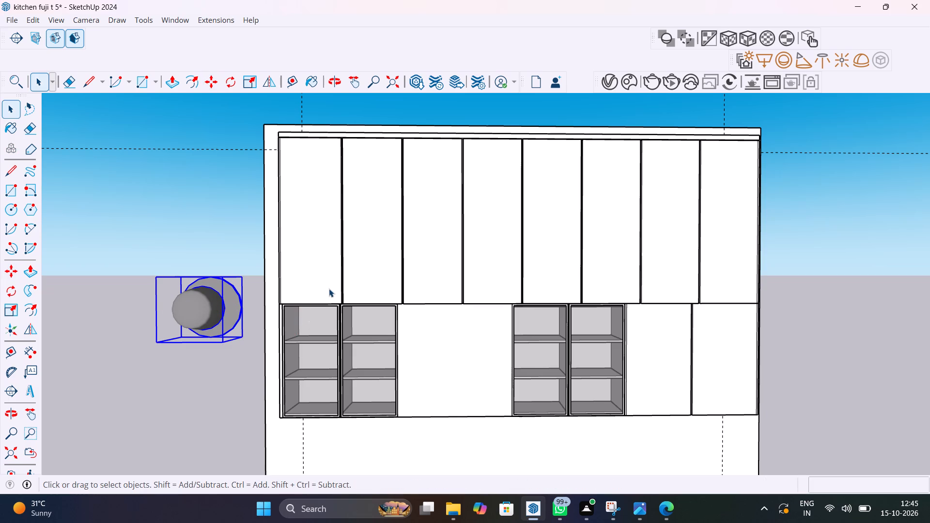
Place a horizontal guide above the upper doors' bottom edge, trying offsets of 1", 1' and 0.5' before settling on 0.2'.
scroll(329, 289, up, 12)
key(t)
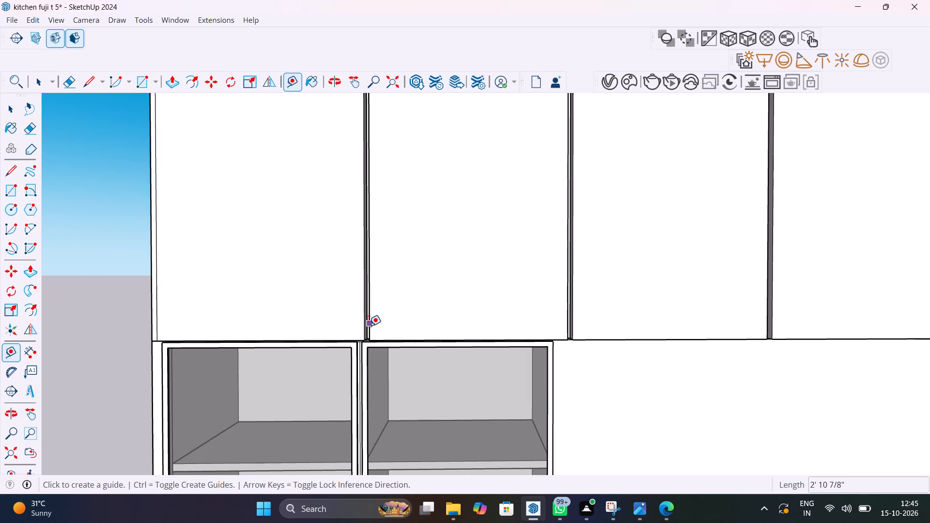
click(356, 338)
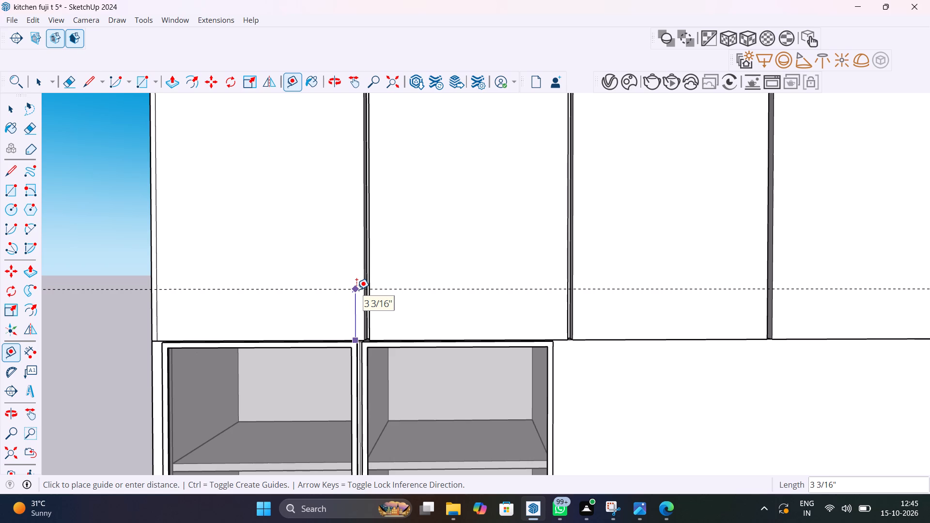
text(1")
key(Return)
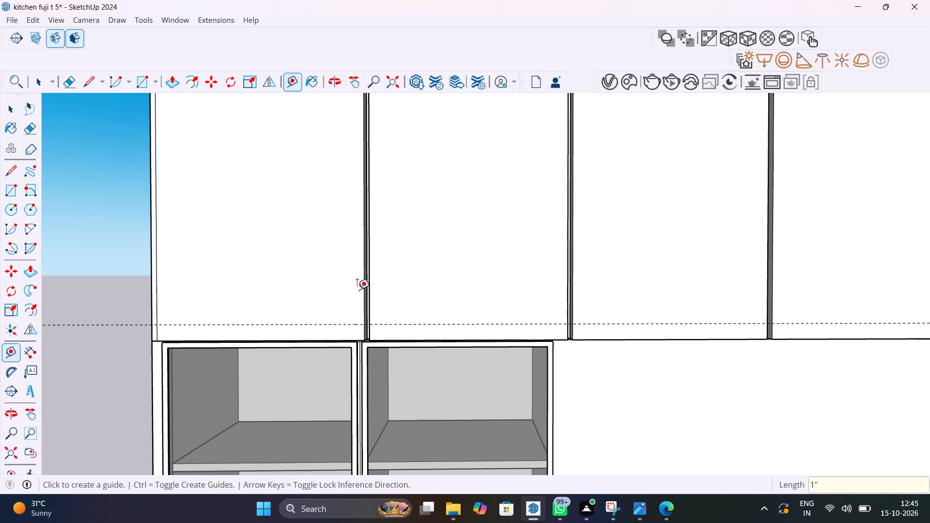
text(1')
key(Return)
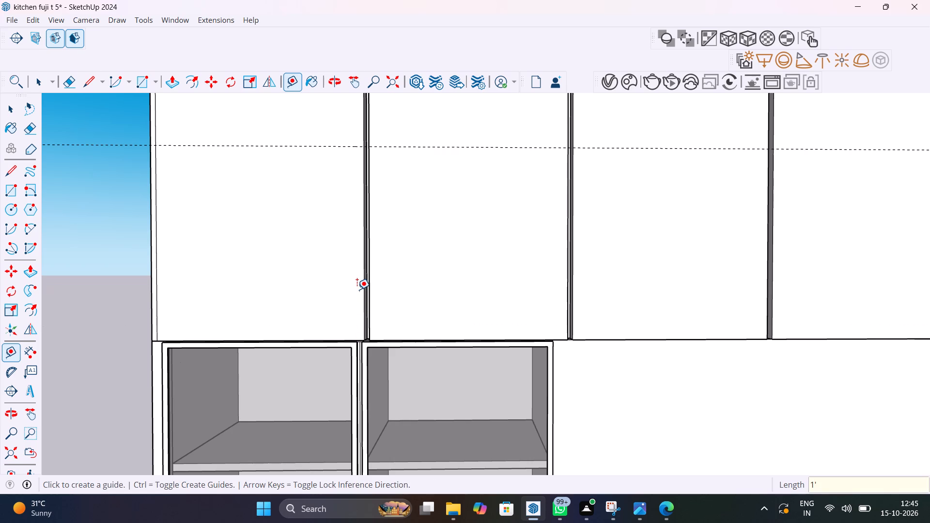
text(0.5')
key(Return)
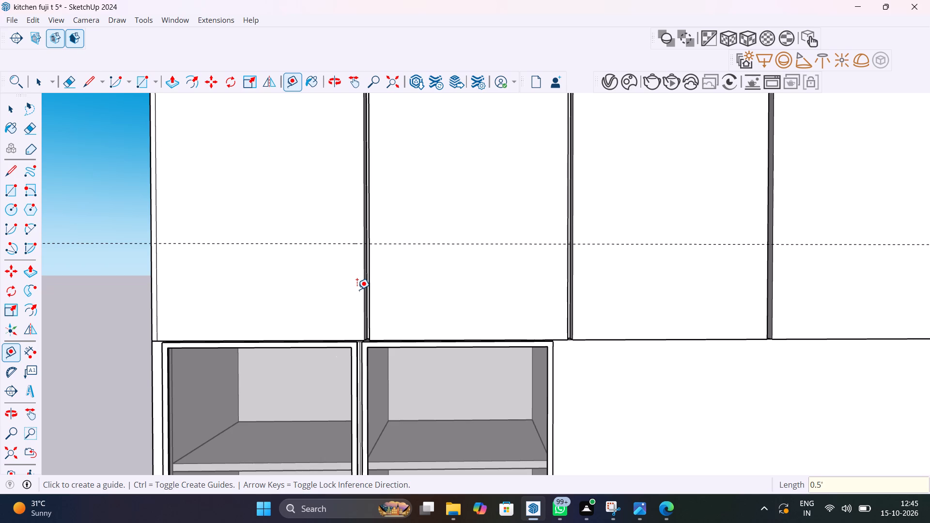
text(0.2')
key(Return)
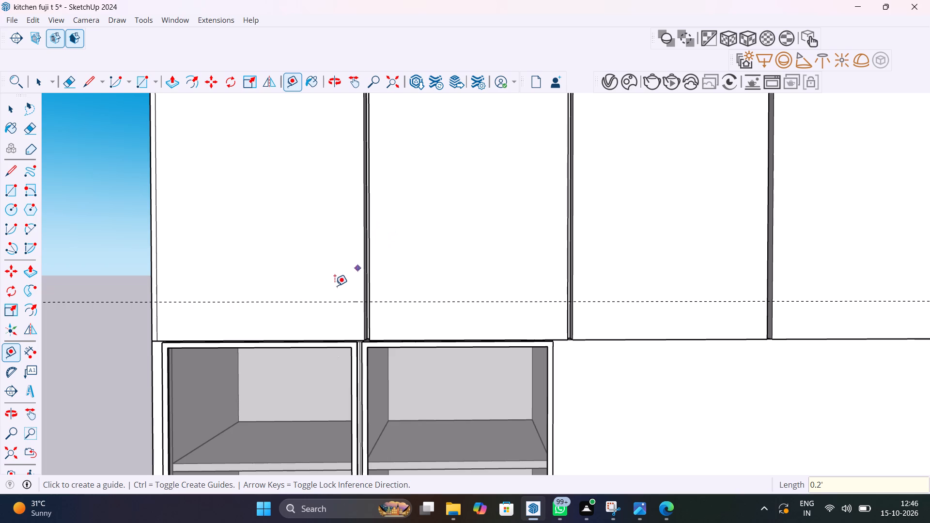
Place a second horizontal guide about 1 3/4" above the first guide on the upper doors.
click(335, 299)
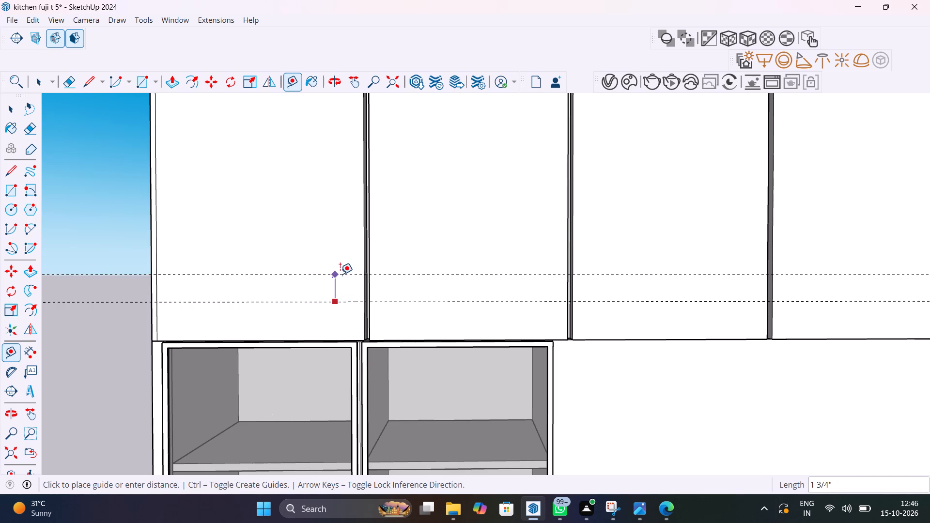
click(340, 274)
Move the knob handle onto the first upper door, seating it on the lower guide near the edge beside the second door.
scroll(352, 279, down, 12)
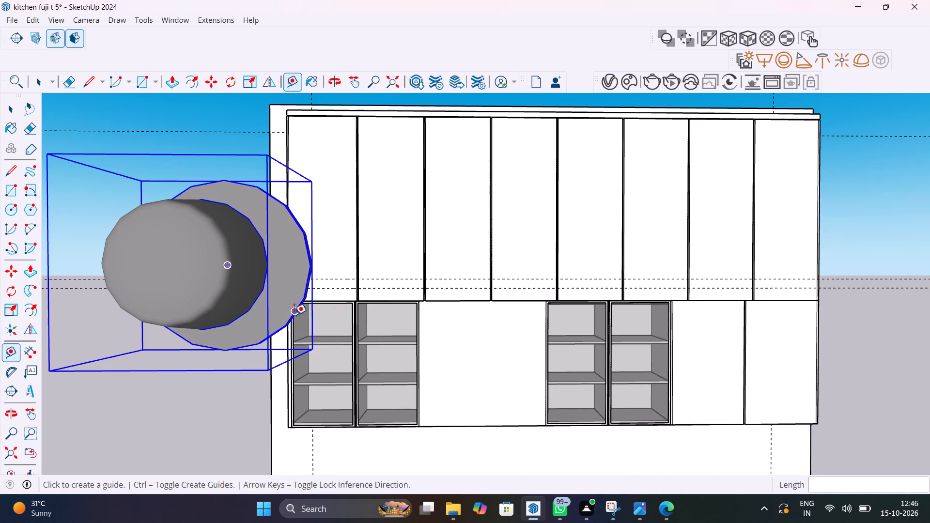
scroll(294, 315, down, 6)
key(space)
scroll(287, 312, up, 7)
click(287, 312)
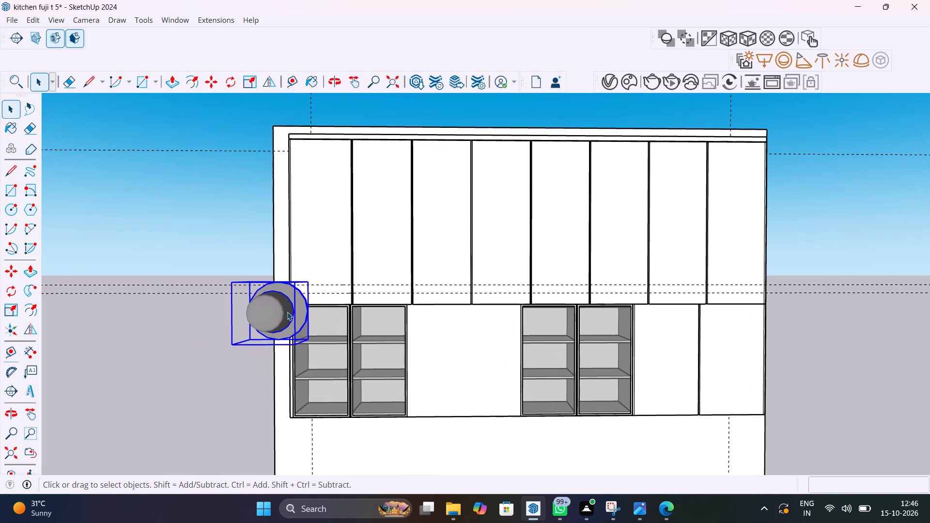
key(m)
click(310, 338)
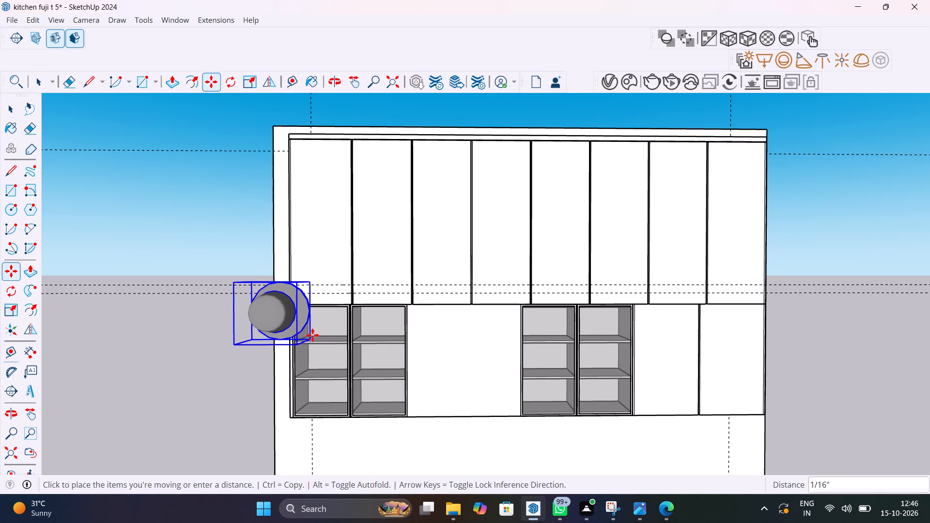
scroll(325, 312, up, 13)
scroll(358, 286, up, 3)
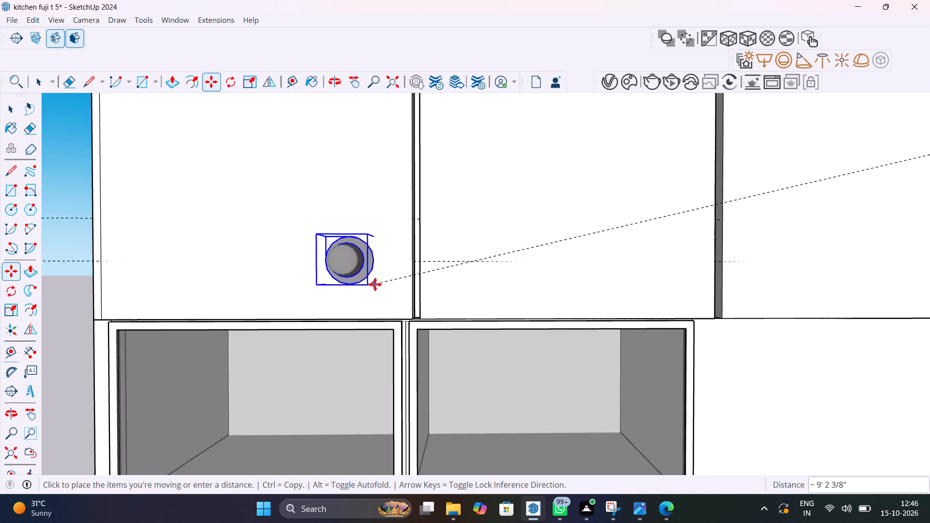
middle_drag(425, 316, 537, 354)
middle_drag(489, 295, 567, 308)
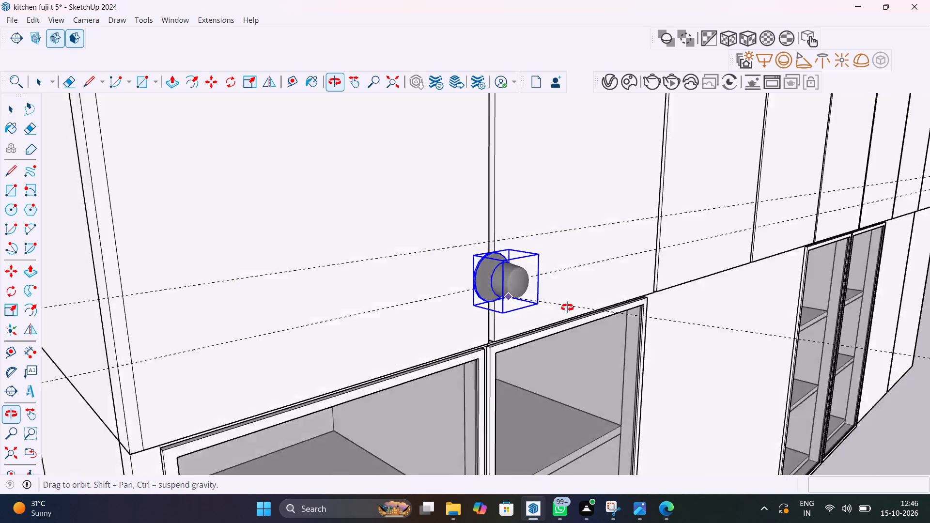
middle_drag(567, 308, 328, 313)
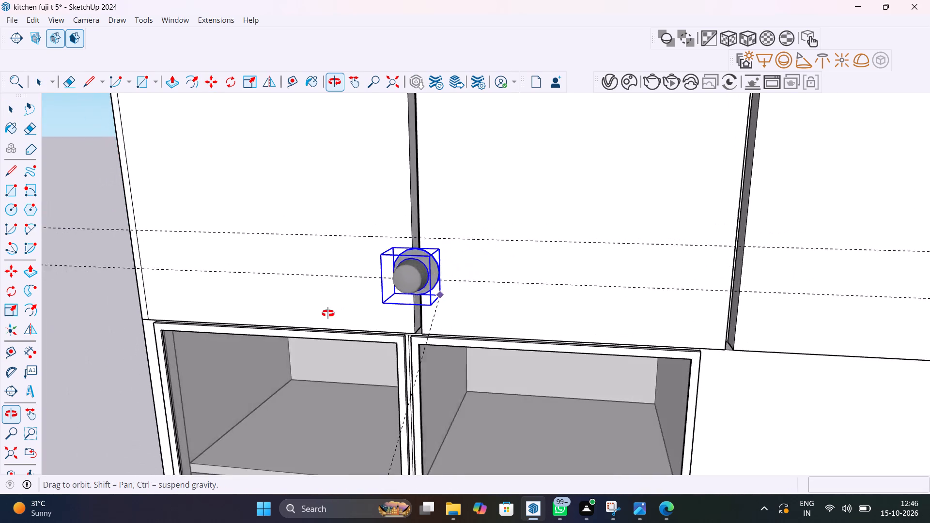
middle_drag(328, 313, 278, 316)
scroll(394, 265, up, 11)
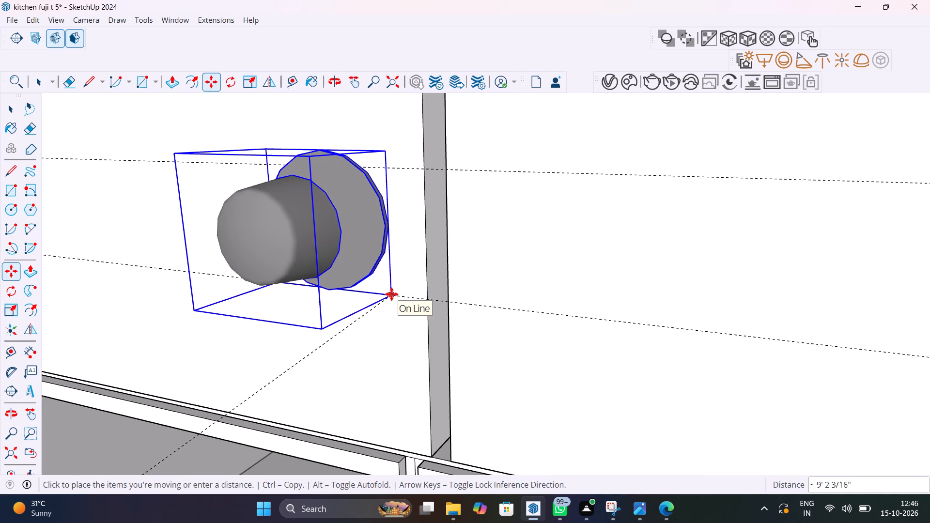
click(391, 294)
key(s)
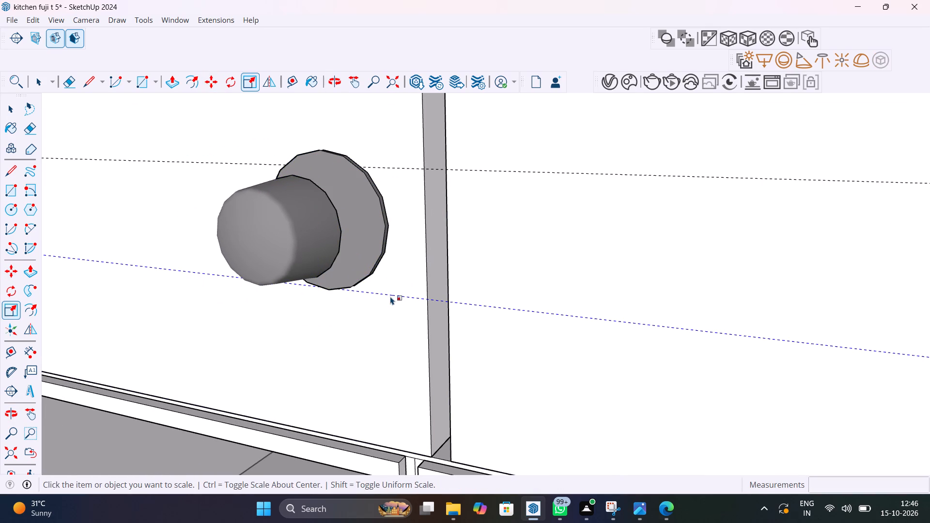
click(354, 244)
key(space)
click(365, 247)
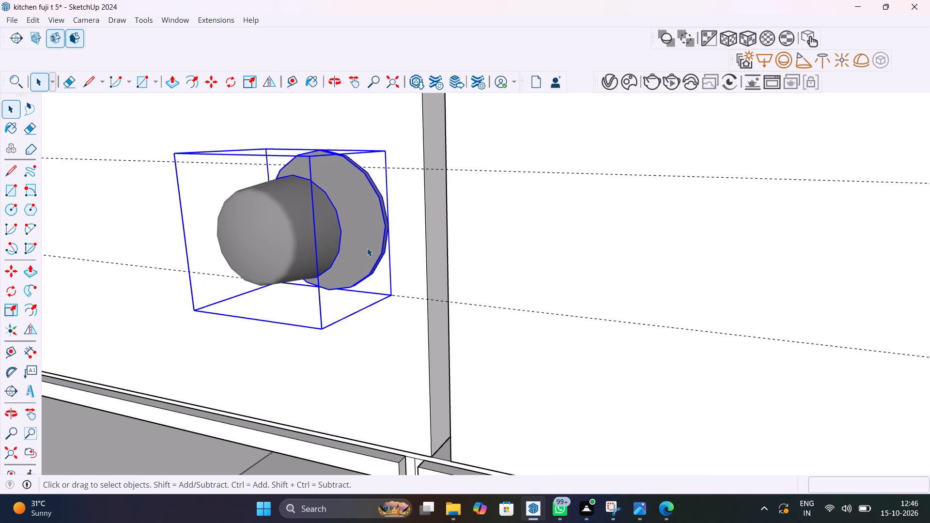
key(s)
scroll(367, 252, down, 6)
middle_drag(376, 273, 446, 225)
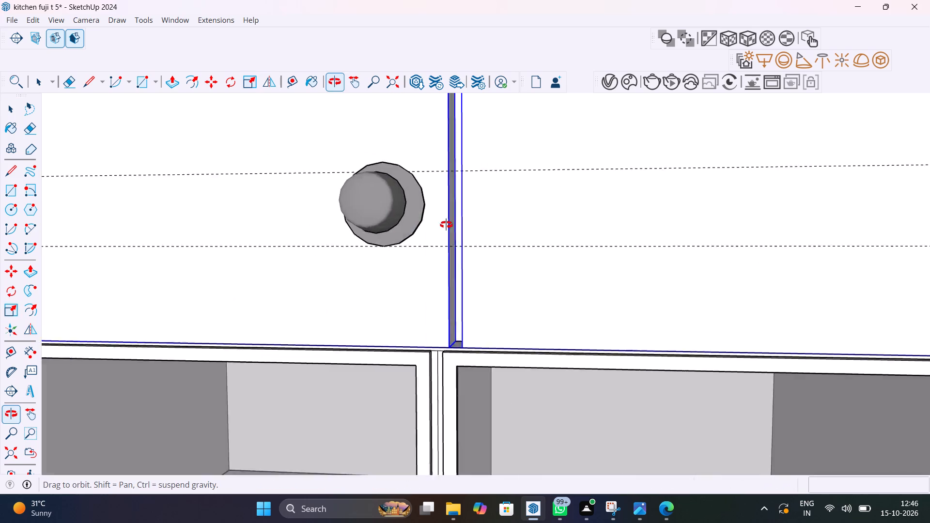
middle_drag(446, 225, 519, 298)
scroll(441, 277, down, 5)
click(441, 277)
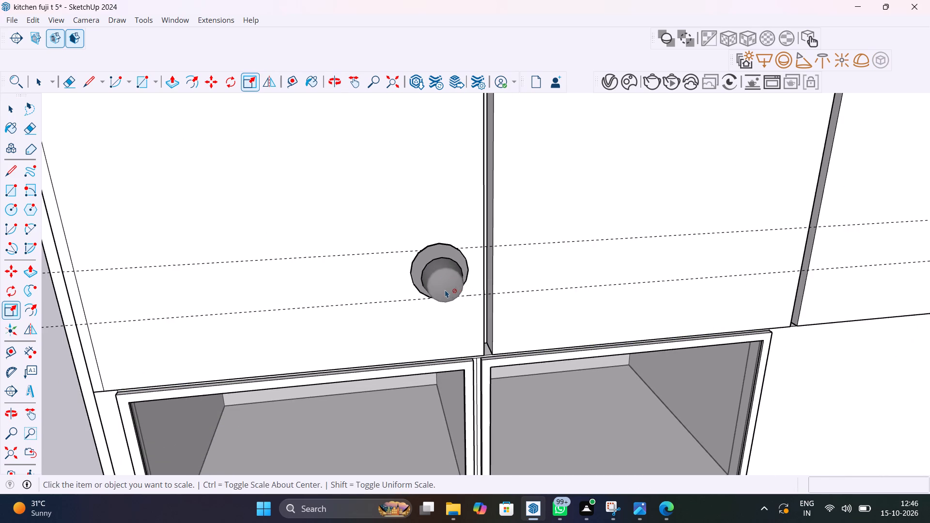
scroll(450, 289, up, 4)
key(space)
Copy the knob about 3 1/2" horizontally from the first upper door onto the second, across the gap between them.
click(441, 283)
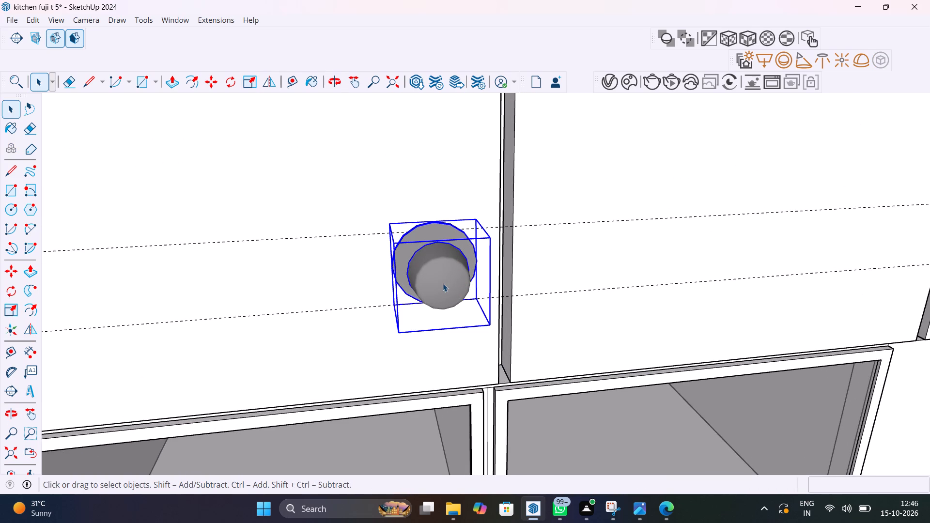
key(m)
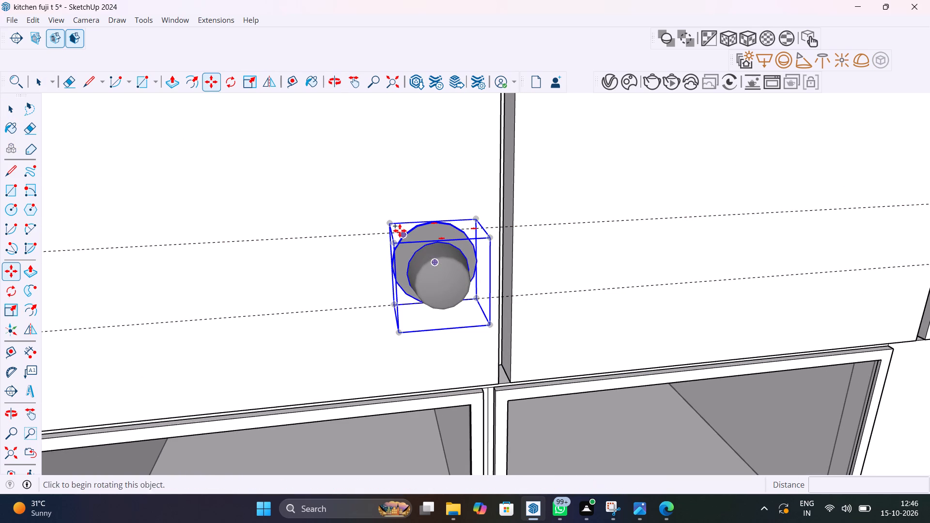
click(392, 224)
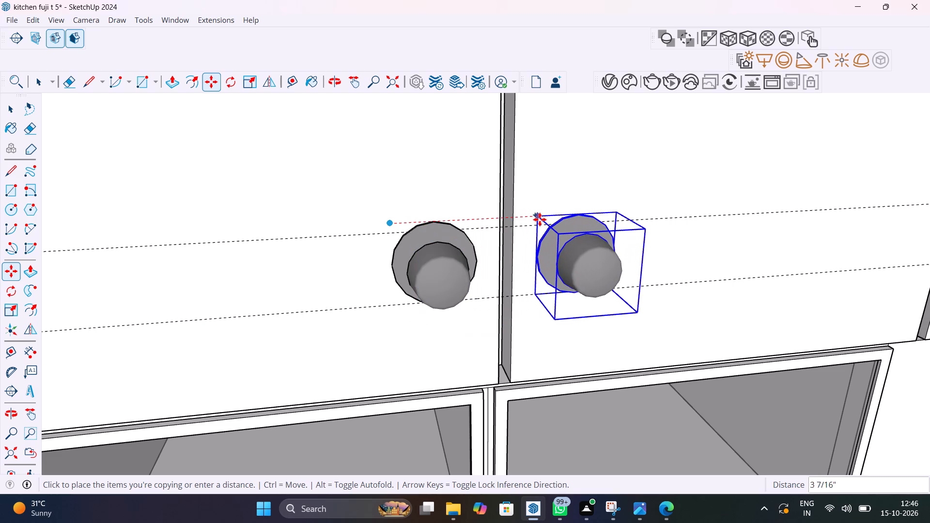
click(546, 219)
Copy the knob about 6' 4 7/16" along the guides onto the eighth upper door, and that copy 4 1/16" back onto the seventh.
click(546, 219)
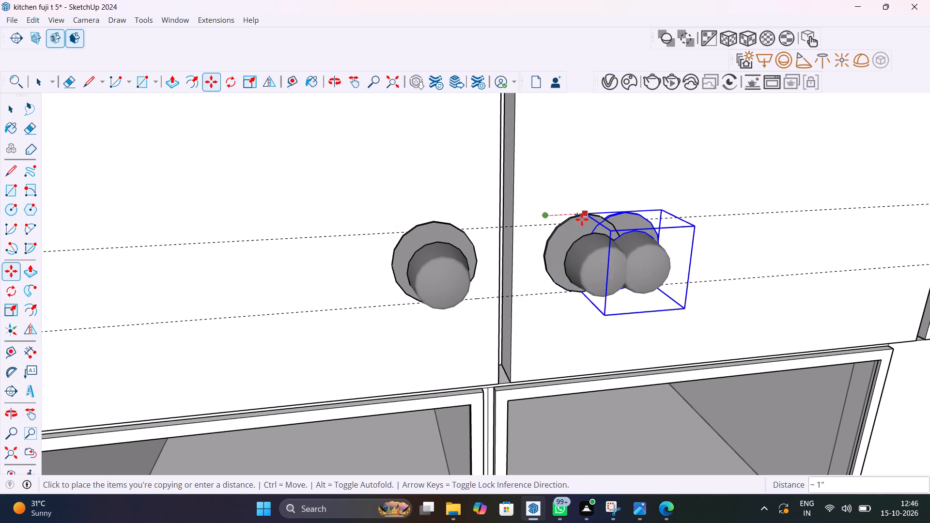
scroll(582, 219, down, 15)
shift+middle_drag(621, 236, 421, 236)
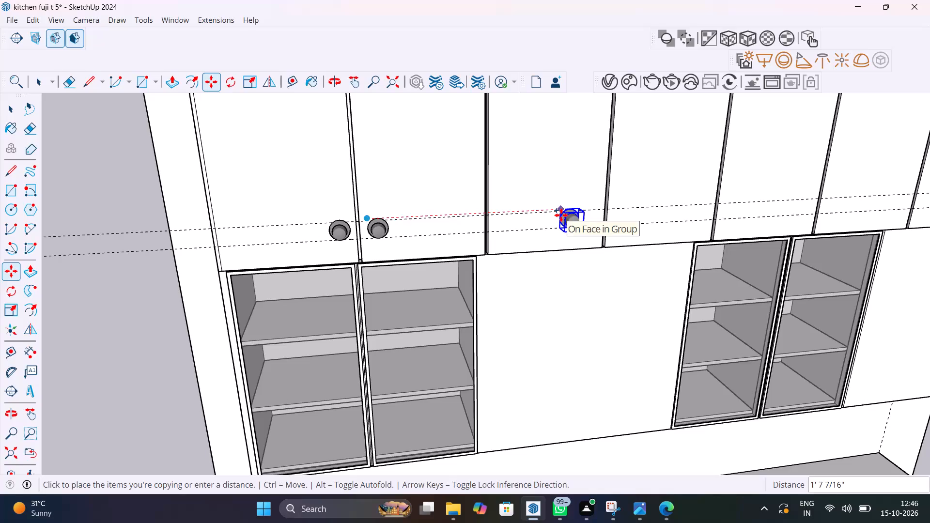
scroll(545, 207, down, 3)
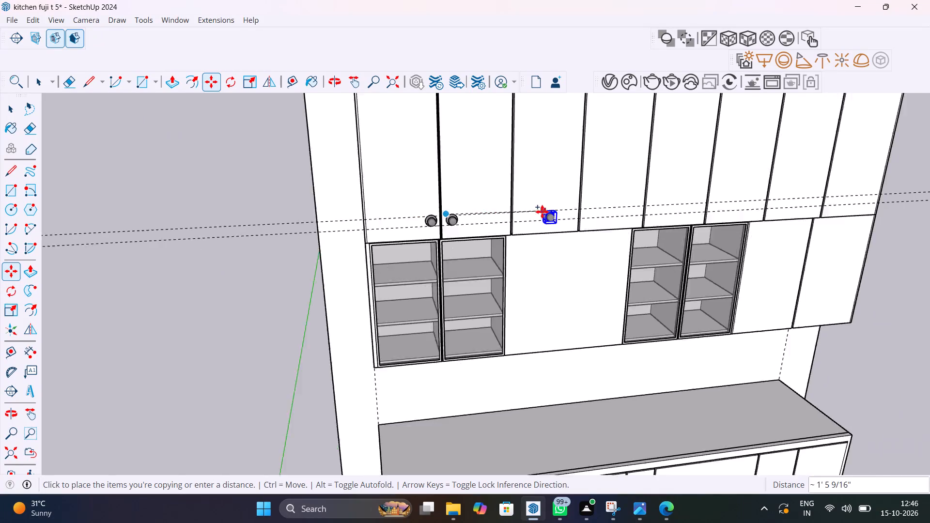
scroll(542, 212, down, 10)
scroll(718, 206, up, 20)
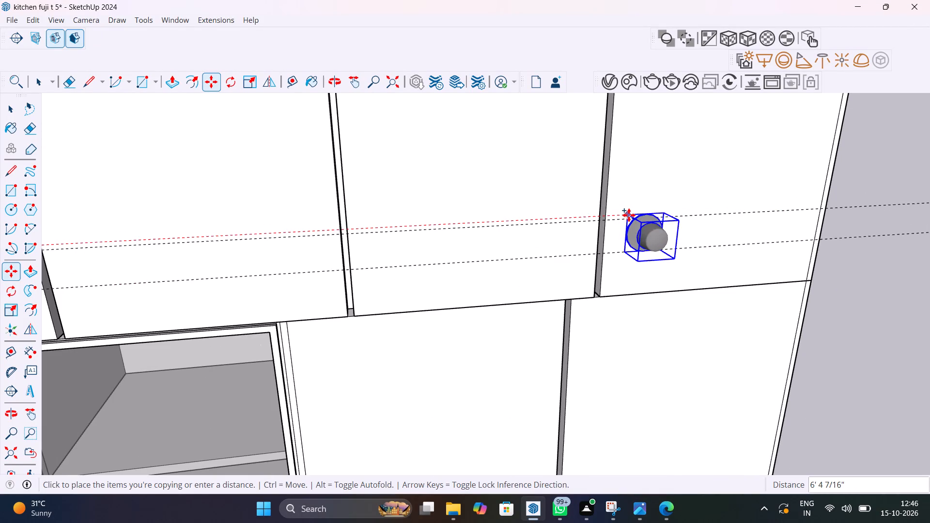
click(630, 215)
click(630, 215)
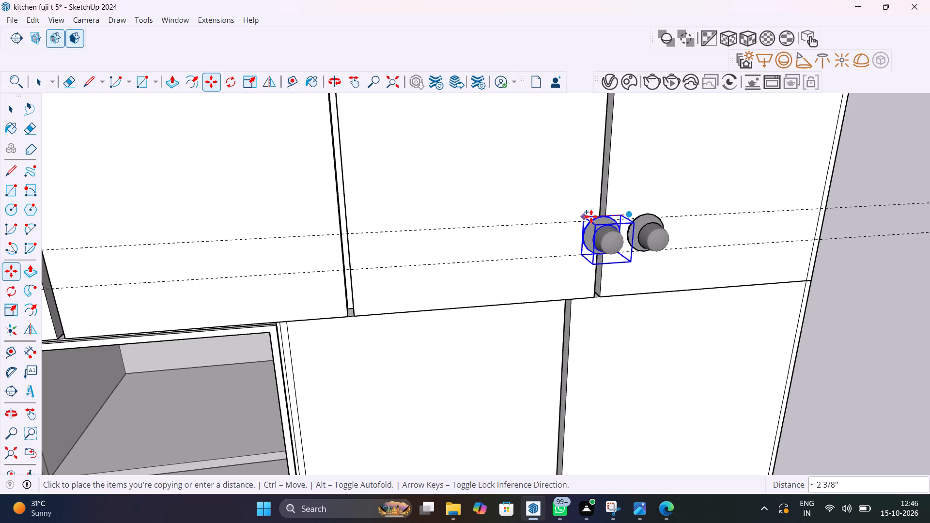
click(552, 217)
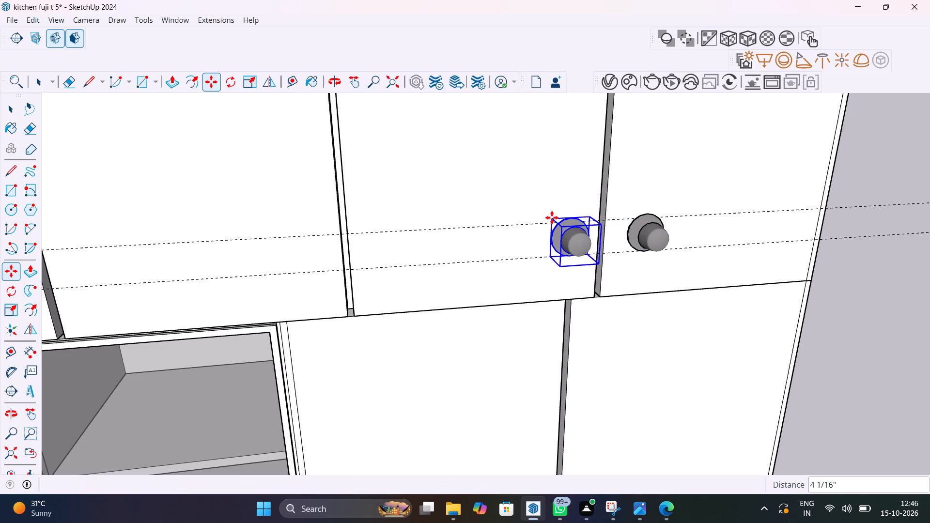
Copy the seventh door's knob about 1' 9 5/8" back onto the sixth upper door, and that copy 4 3/8" onto the fifth.
click(552, 217)
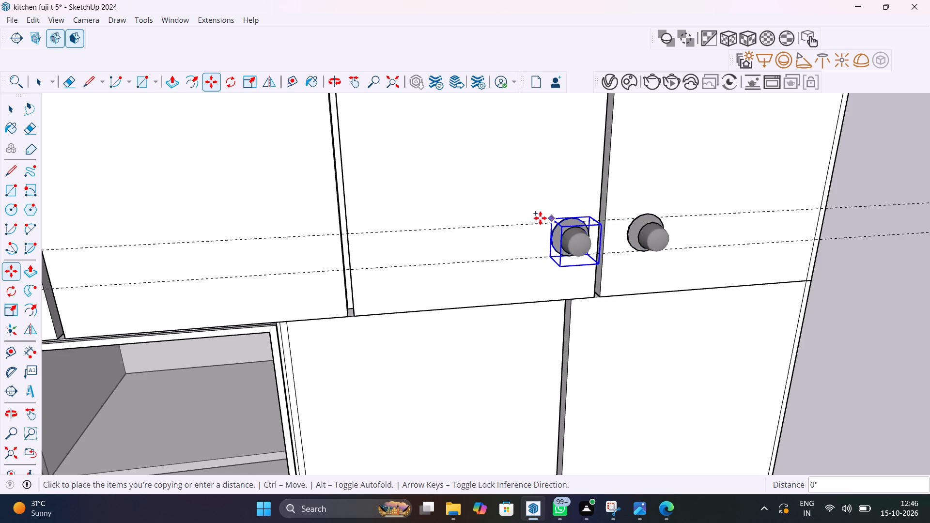
scroll(534, 218, down, 7)
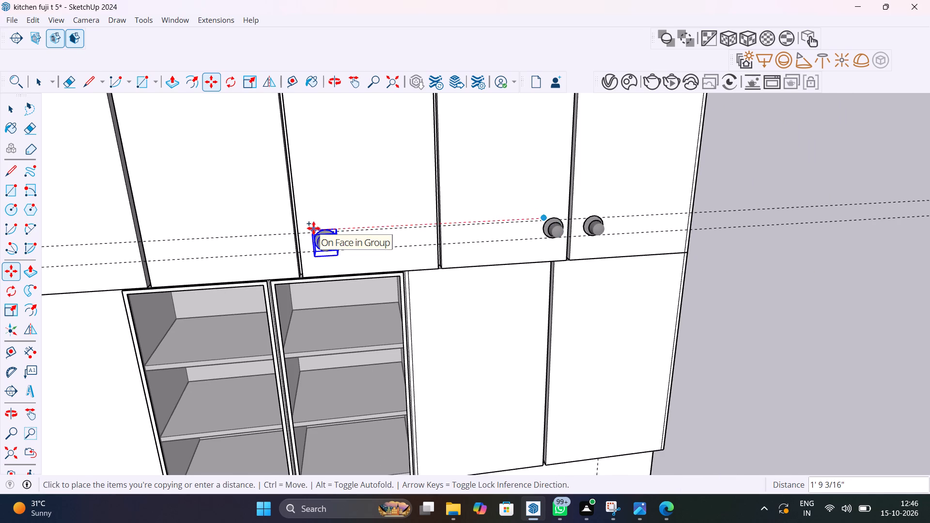
scroll(313, 228, up, 8)
click(302, 238)
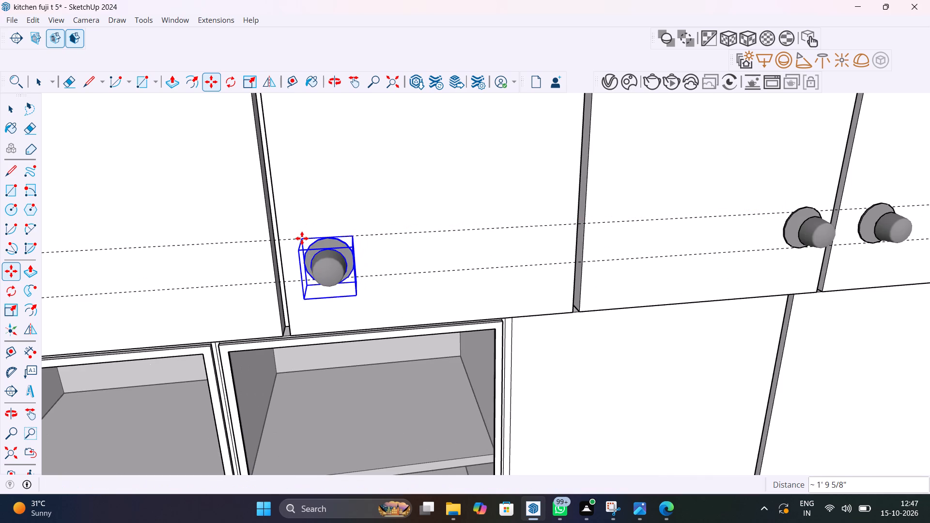
click(302, 238)
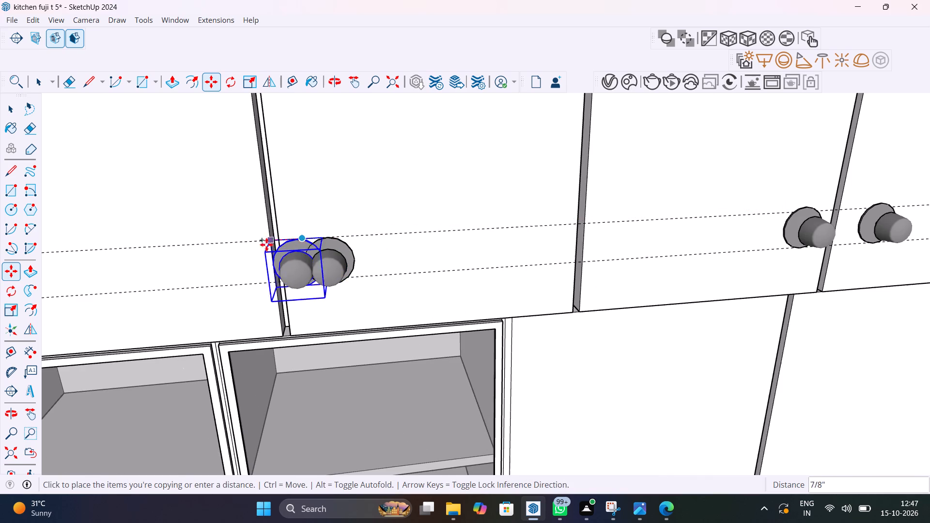
click(183, 240)
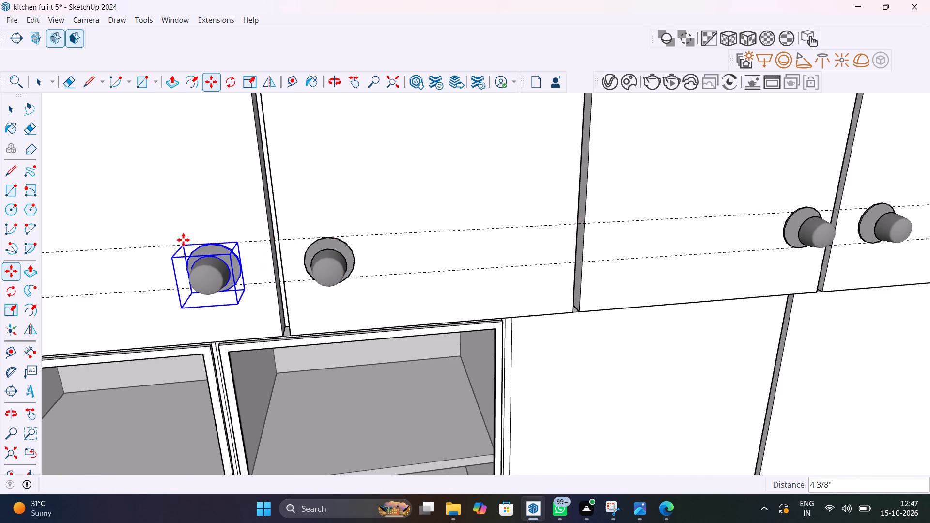
scroll(220, 240, down, 14)
shift+middle_drag(246, 247, 509, 261)
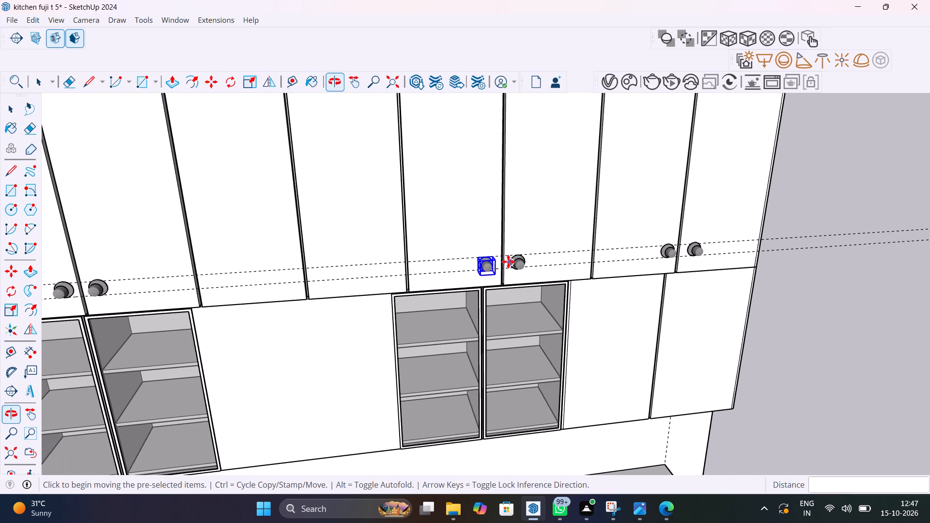
Copy the fifth upper door's knob about 1' 8 9/16" back onto the fourth door, and that copy across the gap onto the third.
click(476, 256)
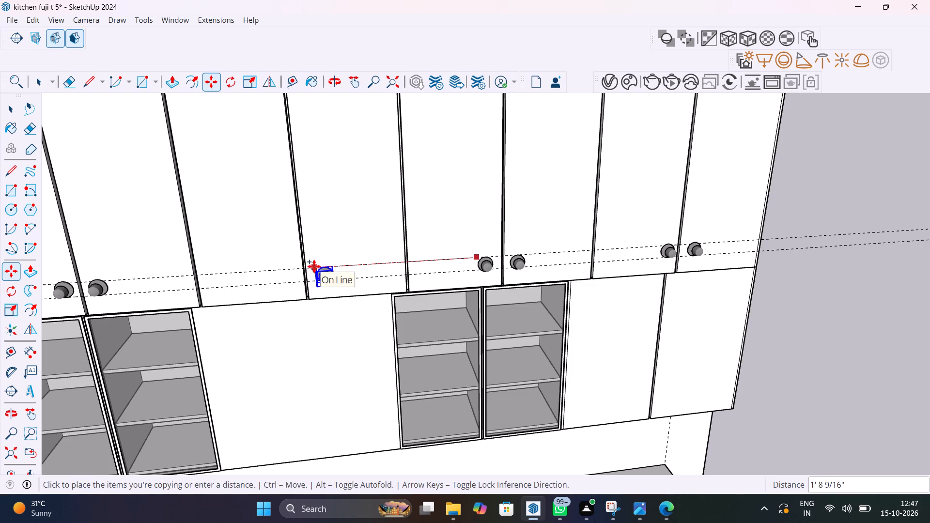
click(310, 266)
click(310, 266)
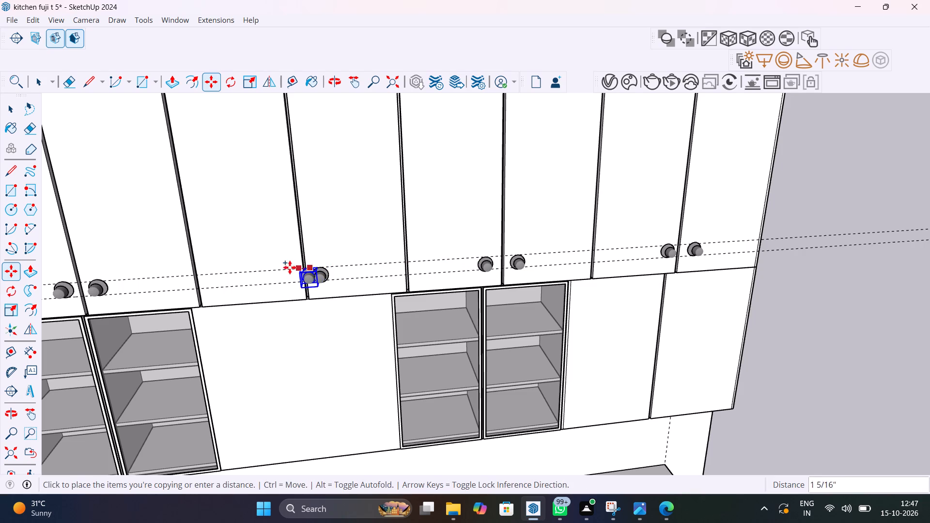
click(279, 267)
scroll(352, 271, down, 15)
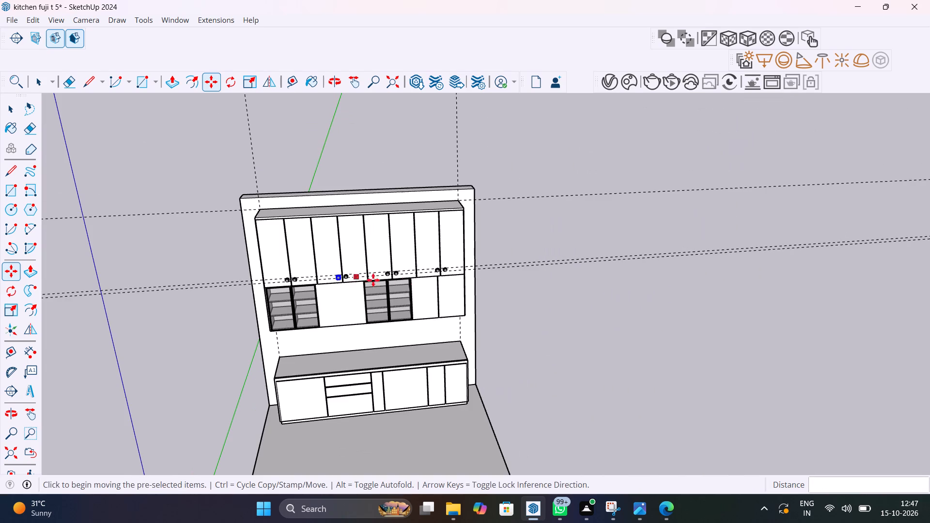
key(space)
click(524, 313)
scroll(518, 310, down, 1)
middle_drag(517, 309, 547, 241)
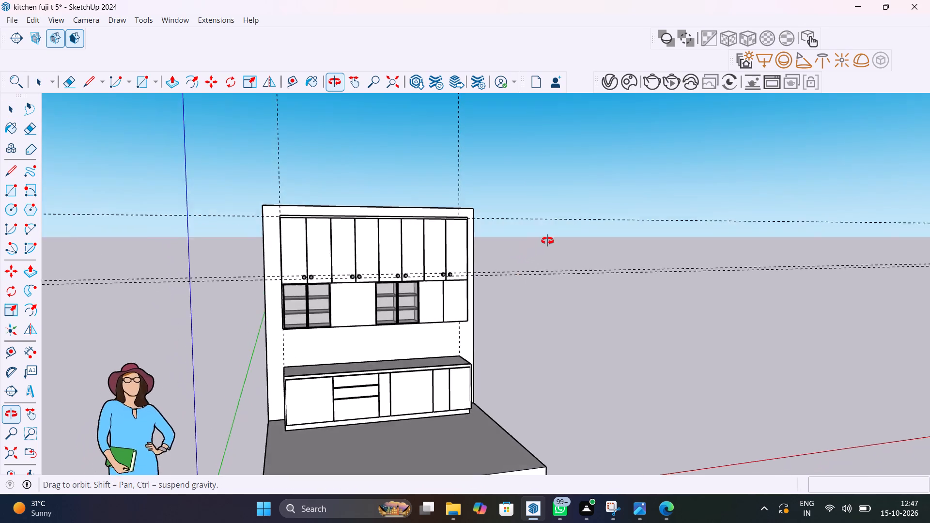
middle_drag(547, 241, 573, 233)
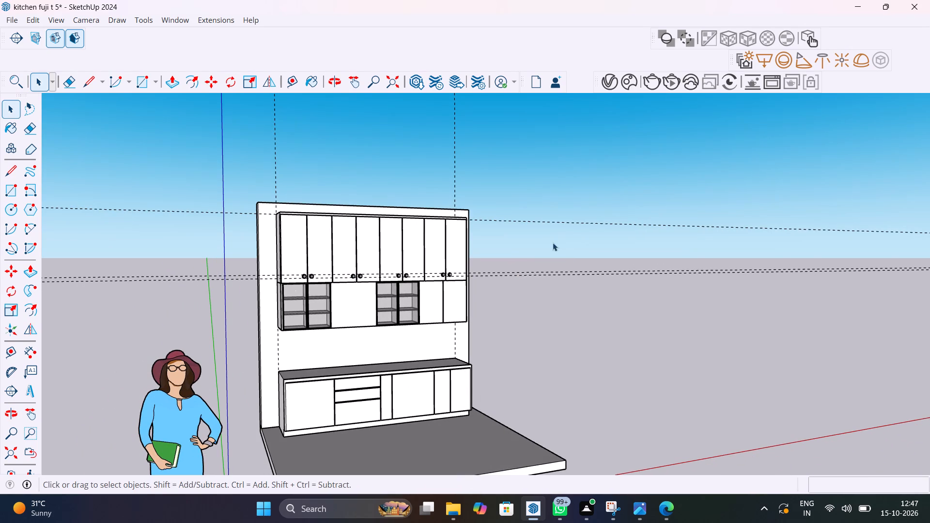
Delete all the guide lines in the model.
click(28, 20)
click(92, 145)
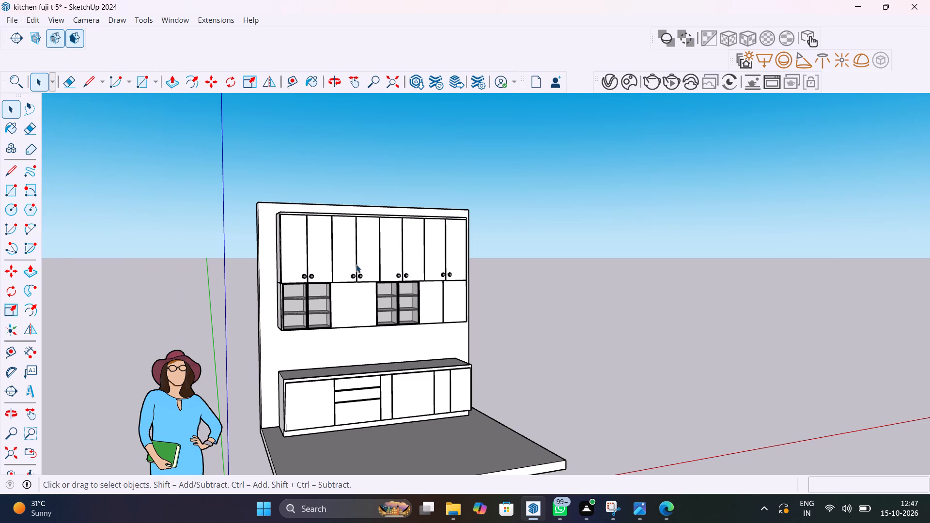
Examine the upper cabinets from the front and underneath, and the base cabinets with their top.
middle_drag(314, 357, 310, 365)
shift+middle_drag(431, 313, 514, 323)
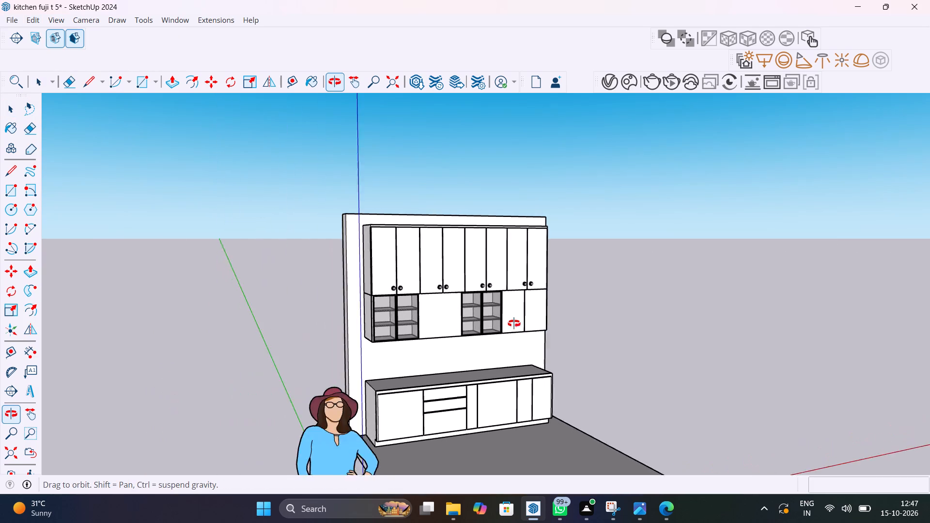
shift+middle_drag(514, 323, 437, 288)
scroll(463, 259, up, 11)
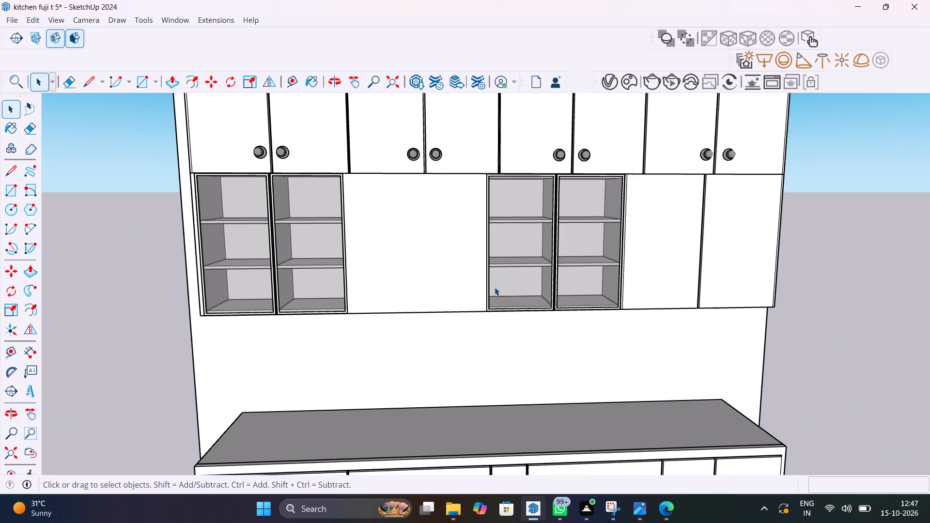
scroll(497, 291, up, 1)
middle_drag(497, 292, 549, 207)
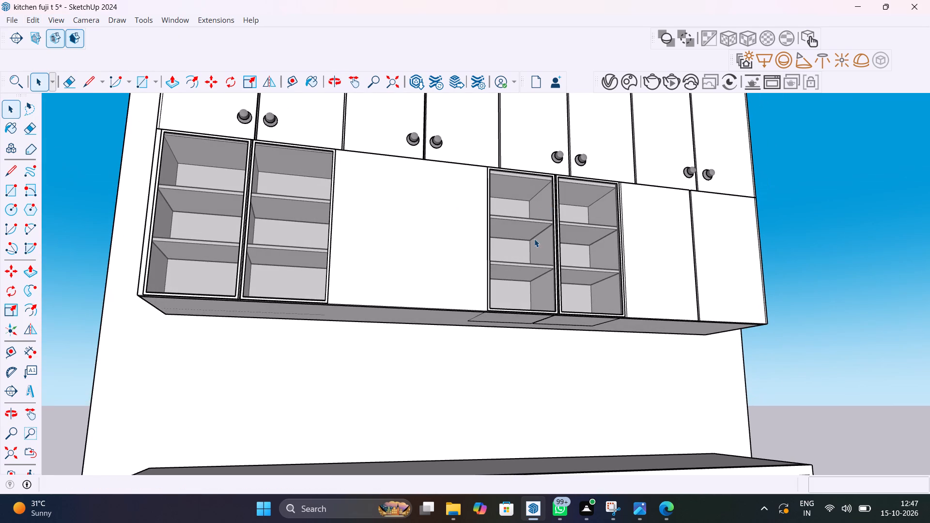
scroll(478, 319, up, 6)
middle_drag(476, 319, 493, 272)
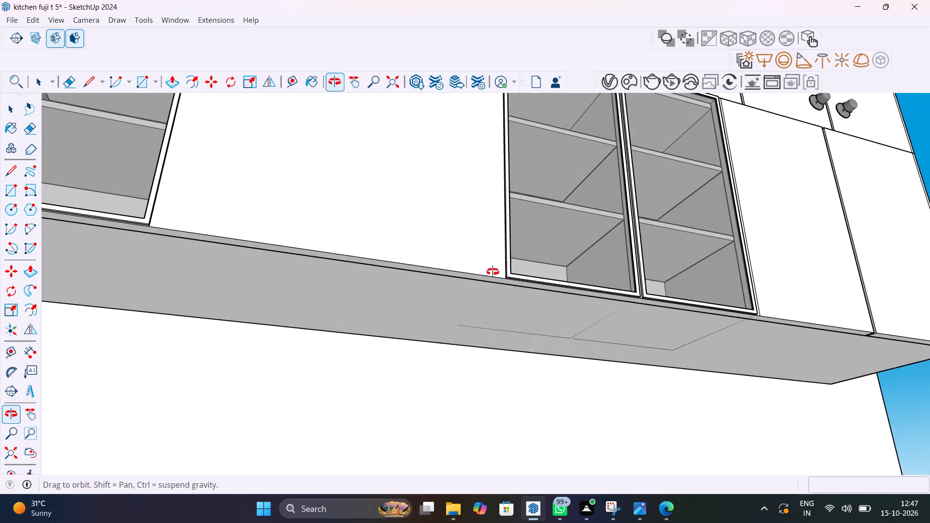
middle_drag(493, 272, 469, 347)
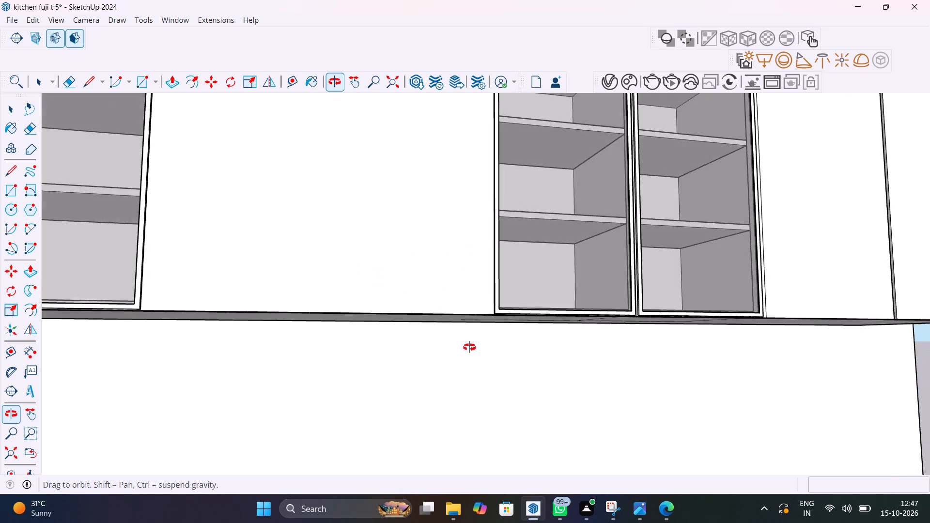
middle_drag(469, 347, 474, 406)
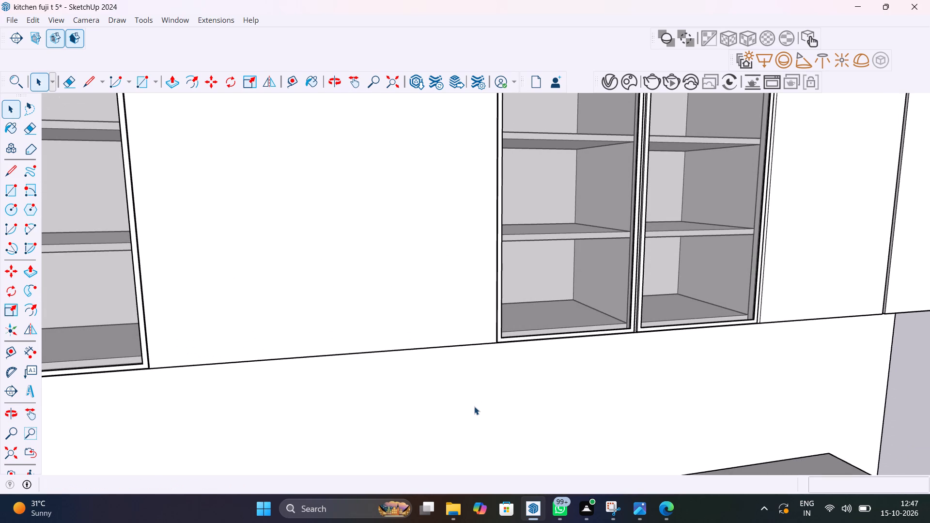
scroll(474, 406, down, 7)
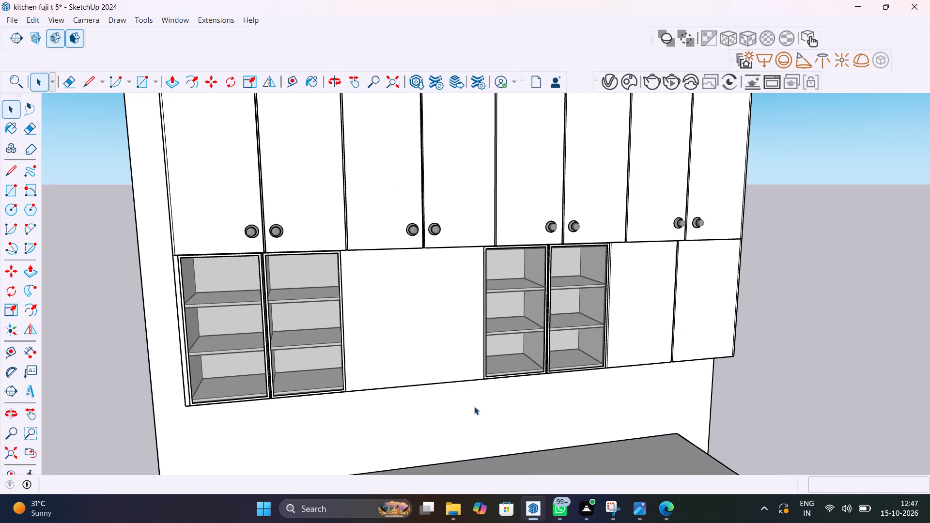
scroll(474, 406, down, 5)
middle_drag(474, 406, 505, 297)
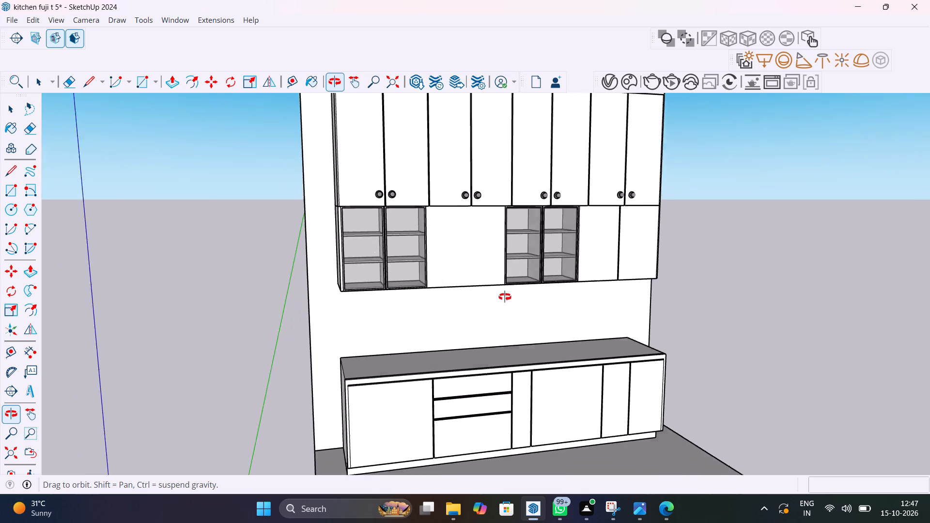
middle_drag(505, 297, 440, 333)
scroll(463, 333, down, 6)
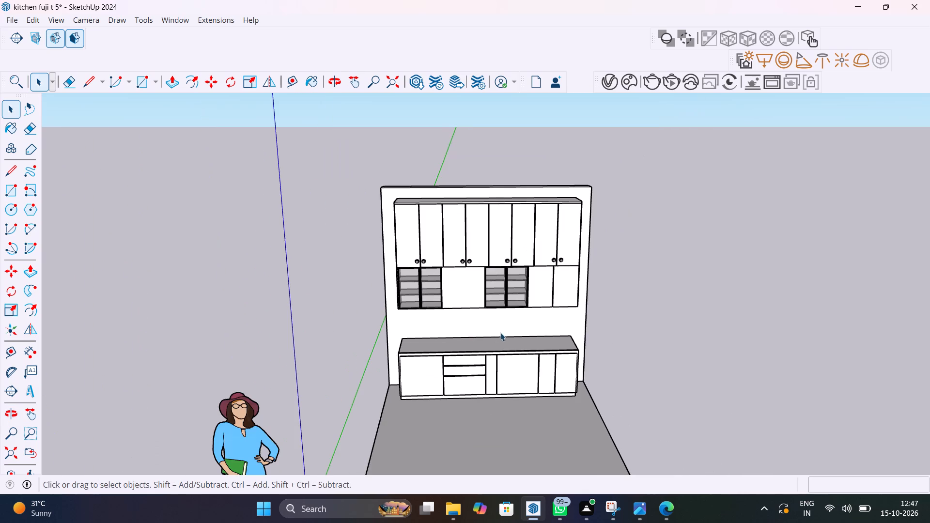
scroll(506, 366, up, 5)
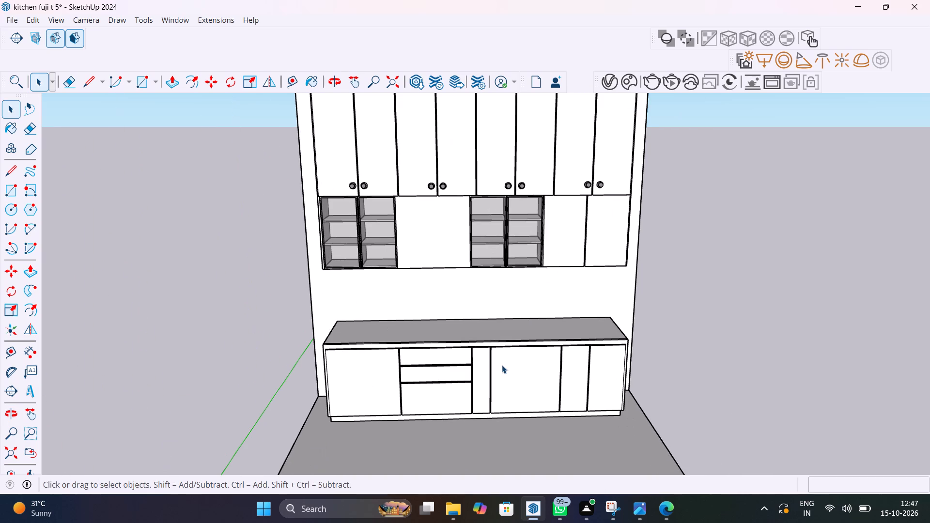
scroll(583, 312, up, 6)
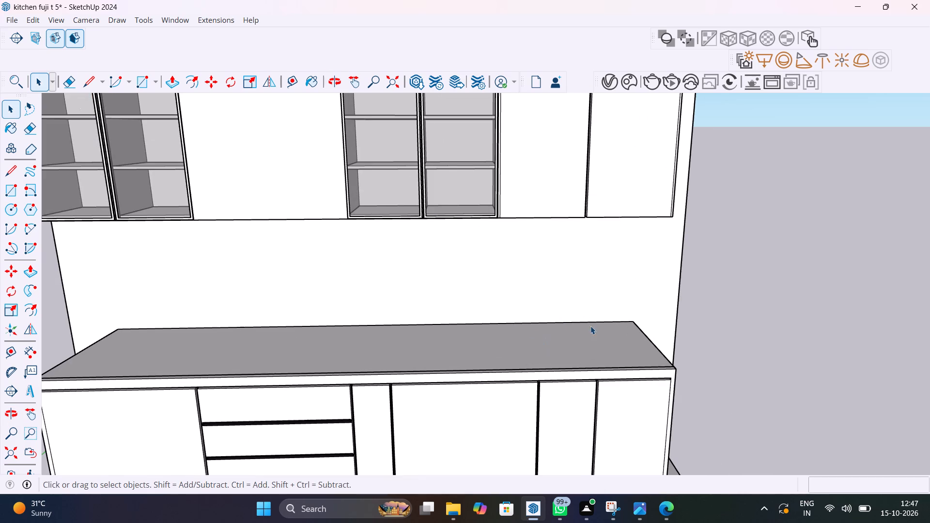
middle_drag(593, 331, 558, 362)
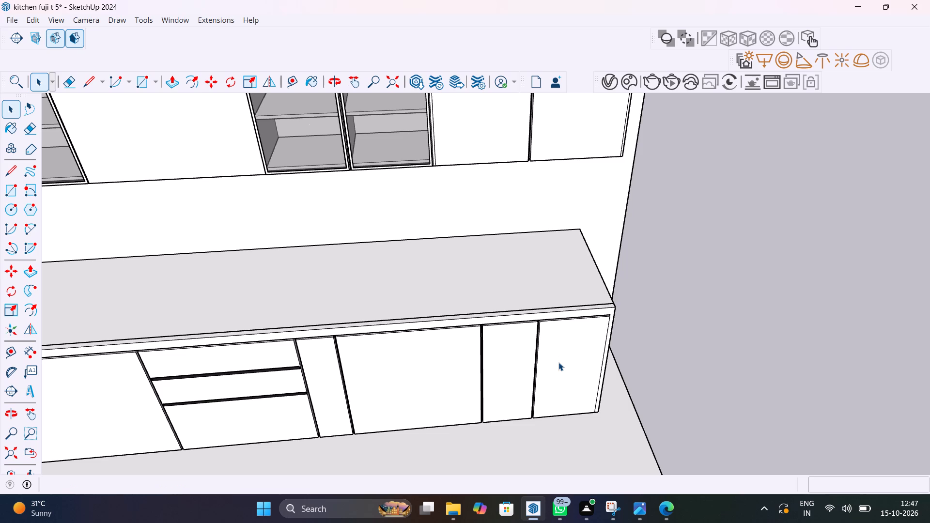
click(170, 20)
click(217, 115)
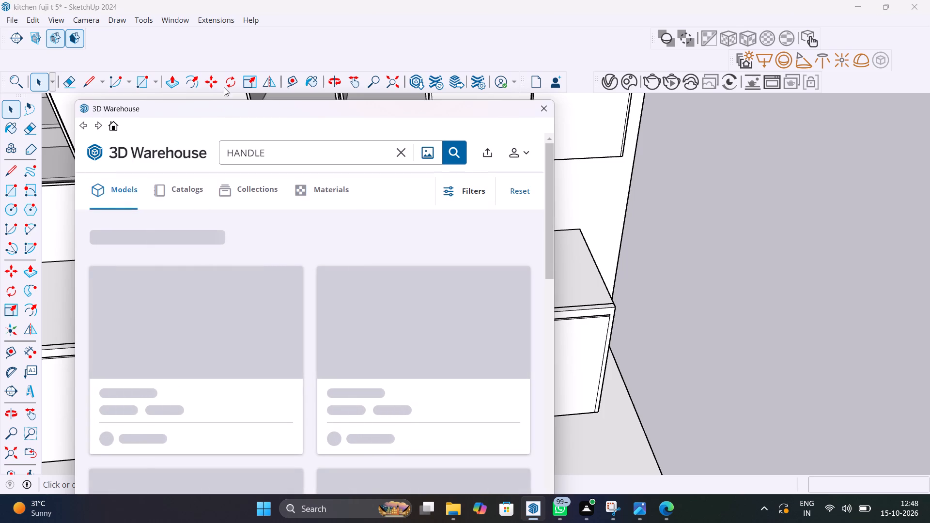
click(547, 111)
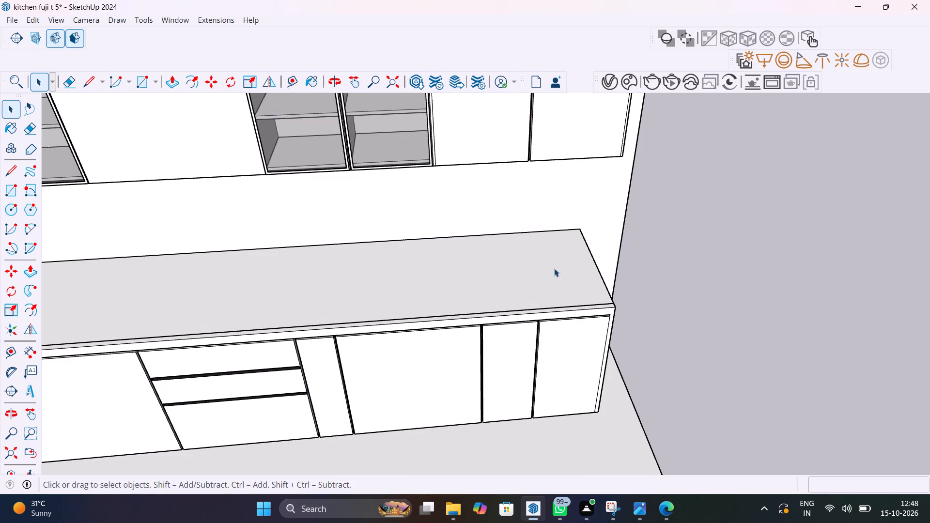
Copy the base cabinet's top face with its edges from inside its group and paste it in place outside the group.
scroll(554, 268, down, 6)
shift+middle_drag(533, 269, 653, 285)
scroll(562, 302, up, 4)
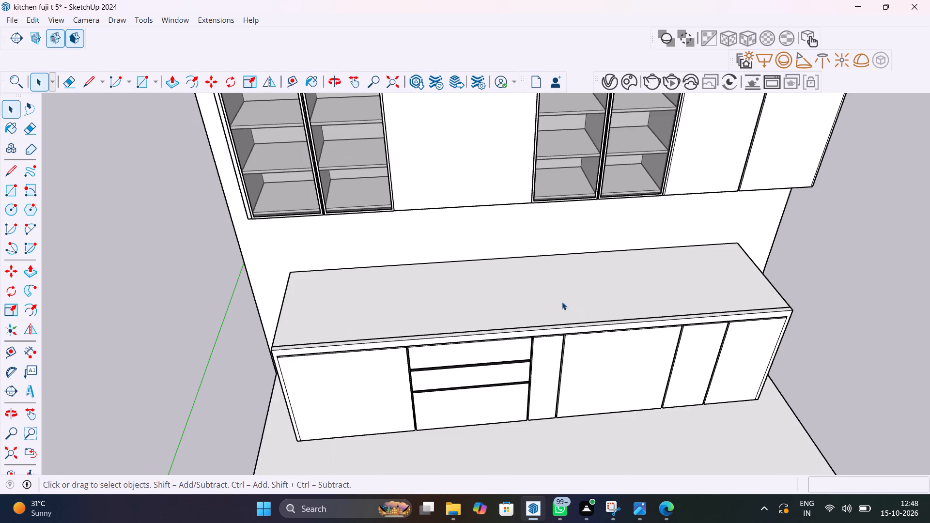
click(560, 302)
double_click(560, 302)
click(560, 302)
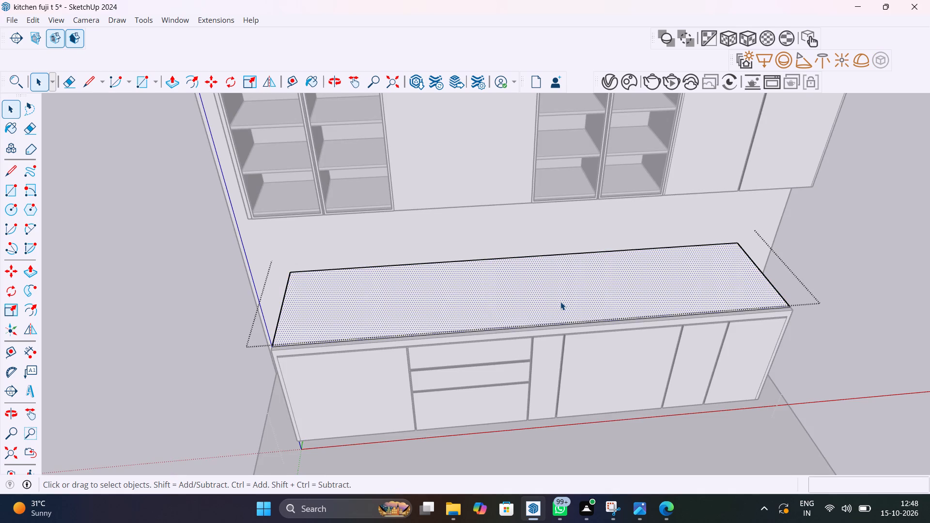
triple_click(560, 302)
double_click(560, 302)
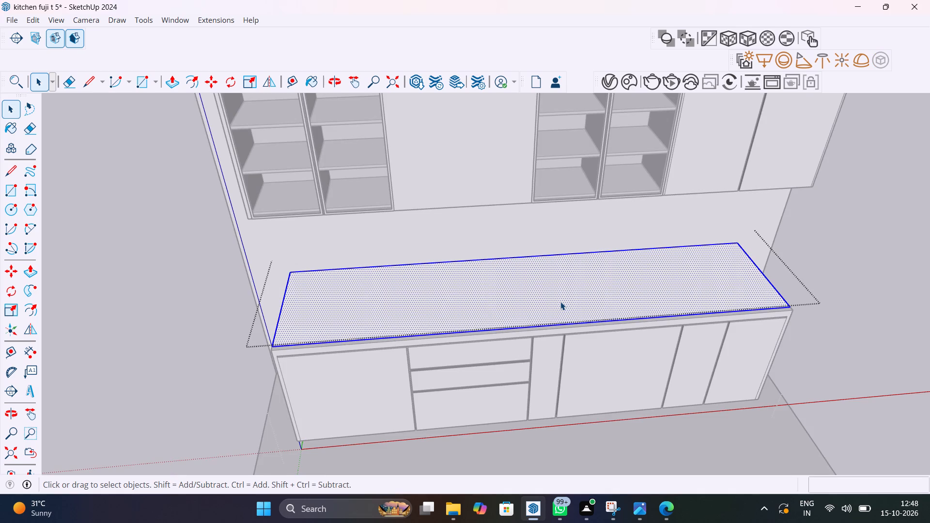
key(ctrl+c)
scroll(560, 302, down, 6)
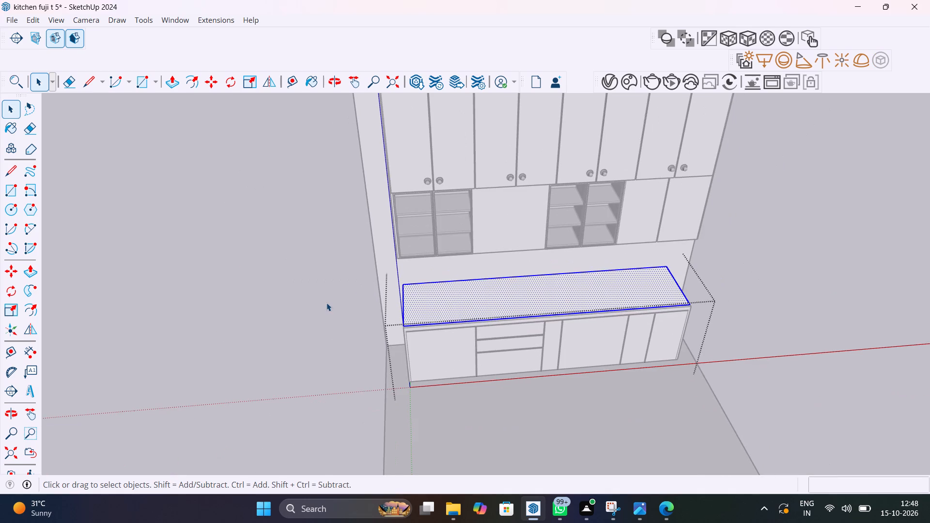
click(326, 303)
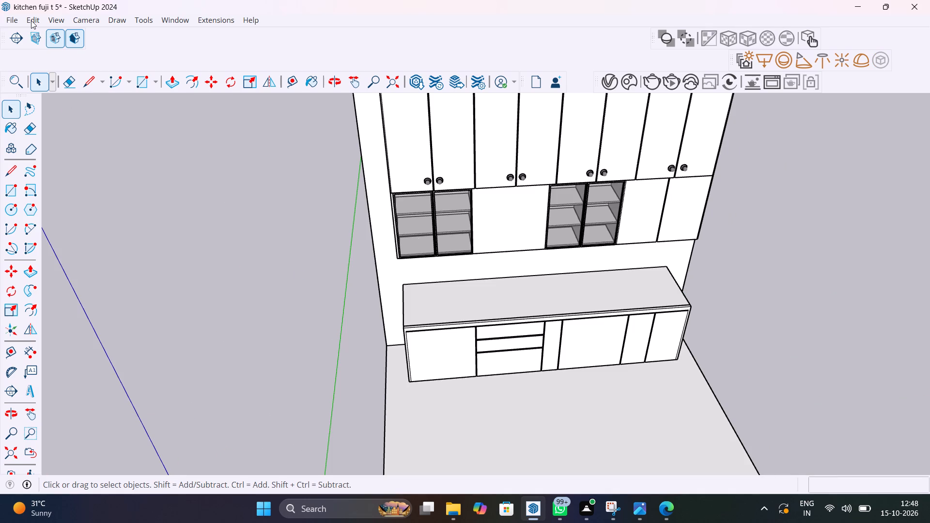
click(31, 20)
click(90, 110)
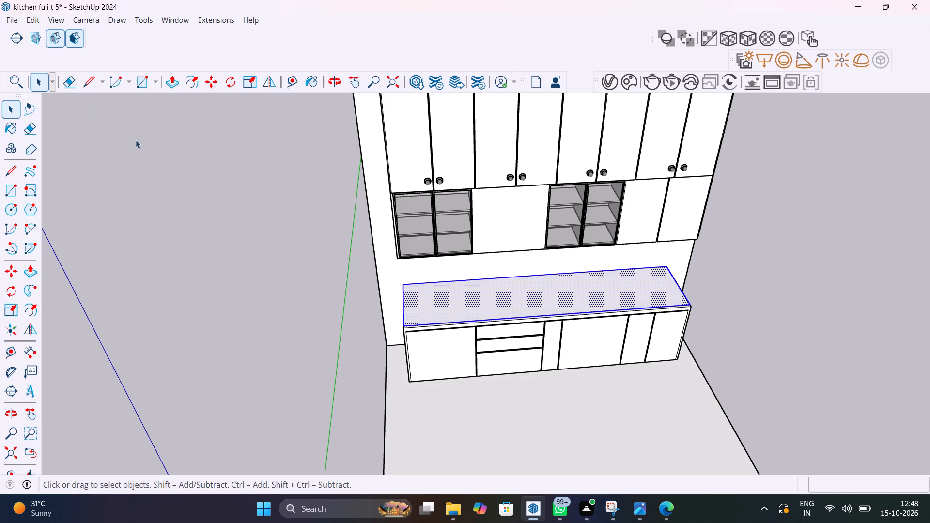
Push/Pull the pasted top face up 20 mm as a countertop slab.
key(p)
click(514, 298)
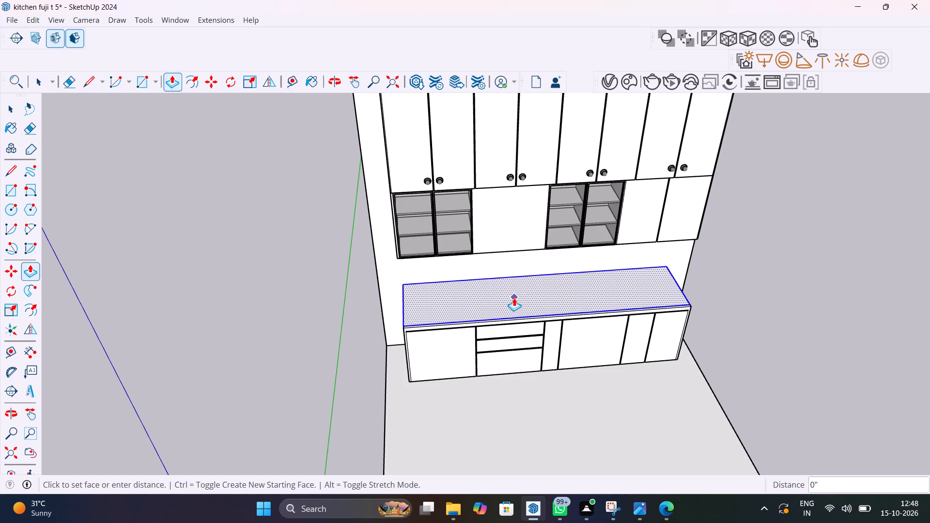
text(20)
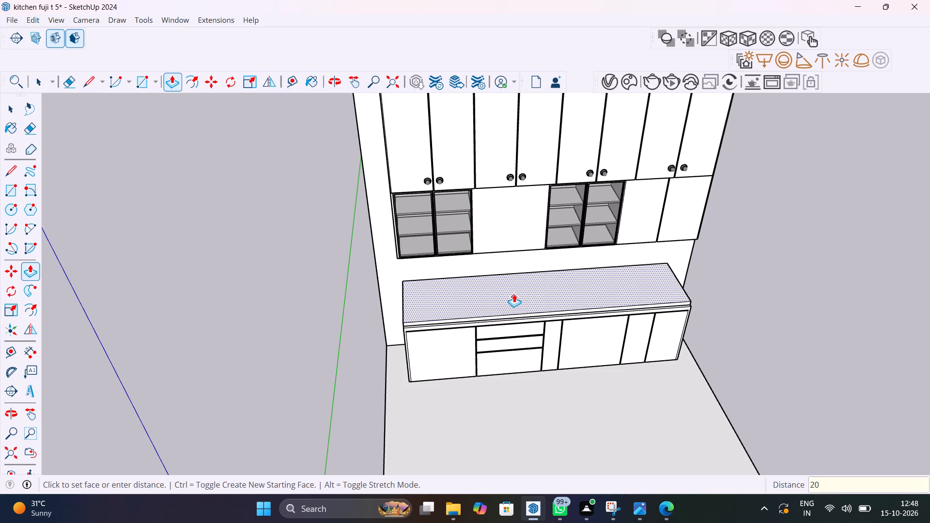
text(MM)
key(Return)
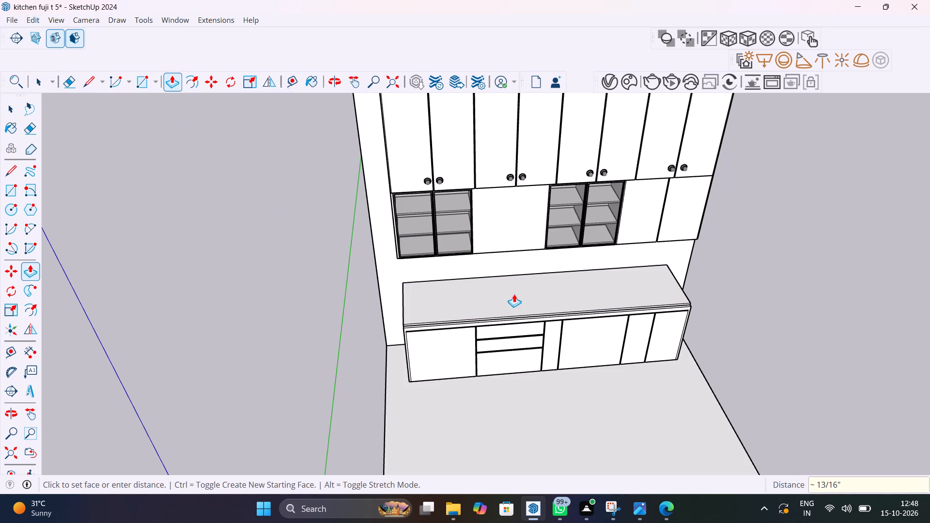
key(space)
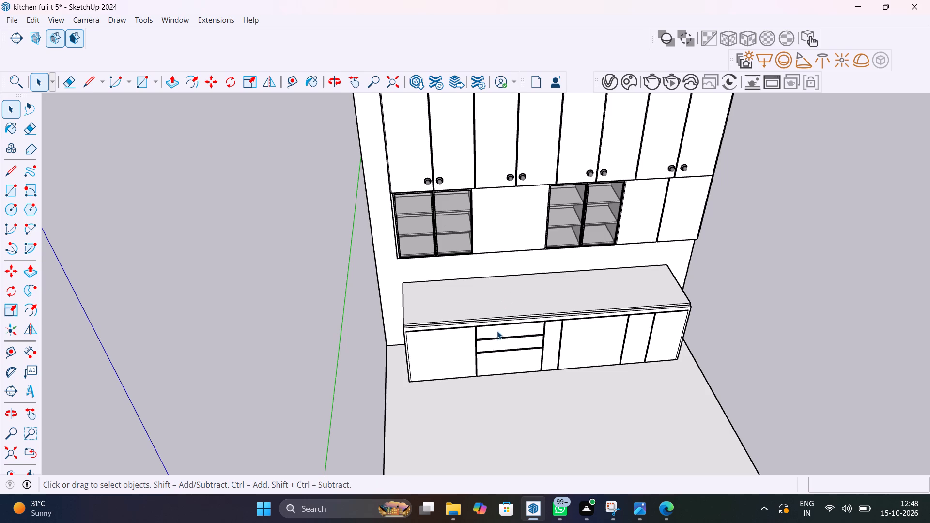
Examine the countertop slab's edge thickness and front corner on the base cabinets from several angles.
scroll(463, 346, up, 12)
middle_drag(369, 317, 580, 267)
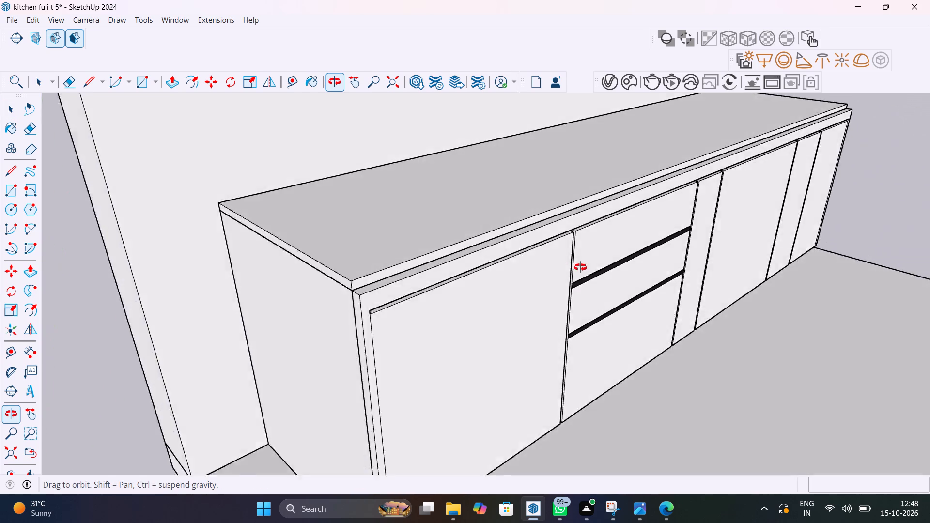
middle_drag(580, 267, 620, 263)
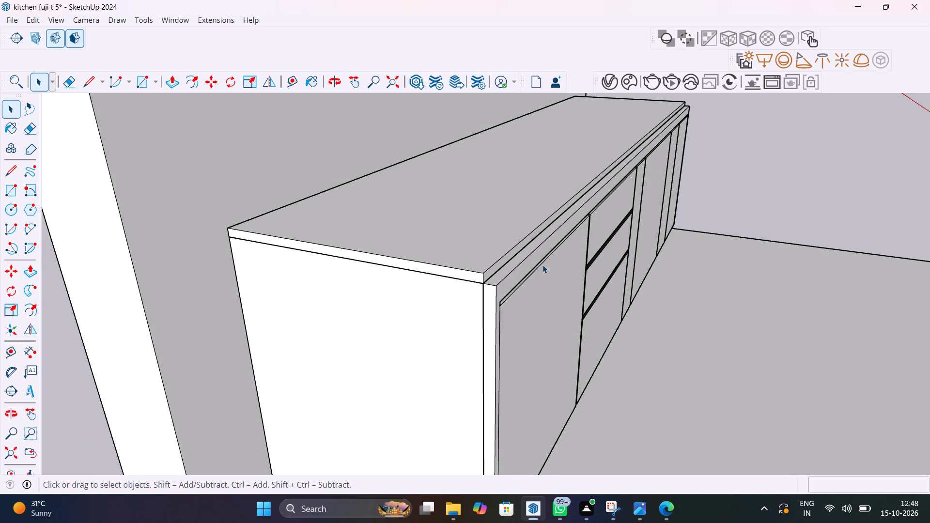
scroll(525, 259, up, 9)
shift+middle_drag(486, 268, 484, 236)
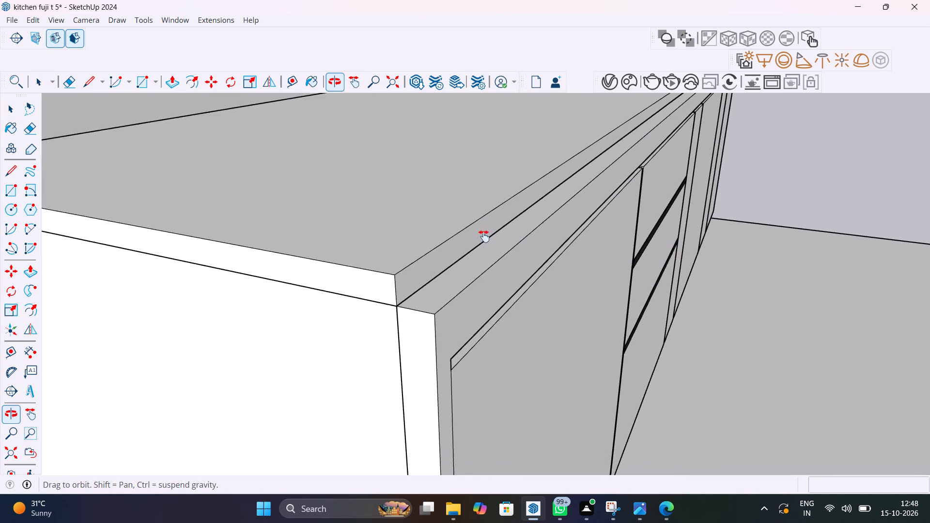
shift+middle_drag(484, 236, 372, 329)
scroll(372, 330, down, 1)
scroll(396, 281, down, 20)
scroll(396, 281, down, 1)
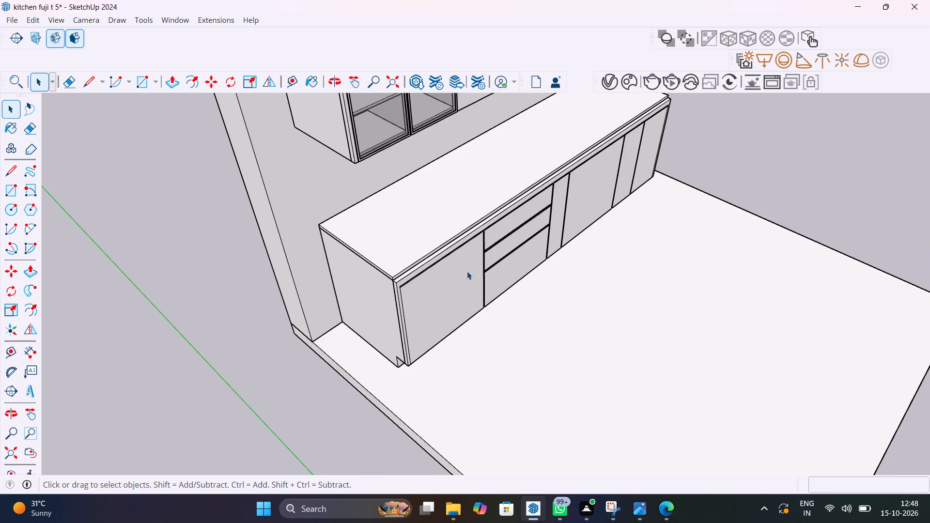
middle_drag(464, 263, 386, 204)
scroll(429, 216, up, 10)
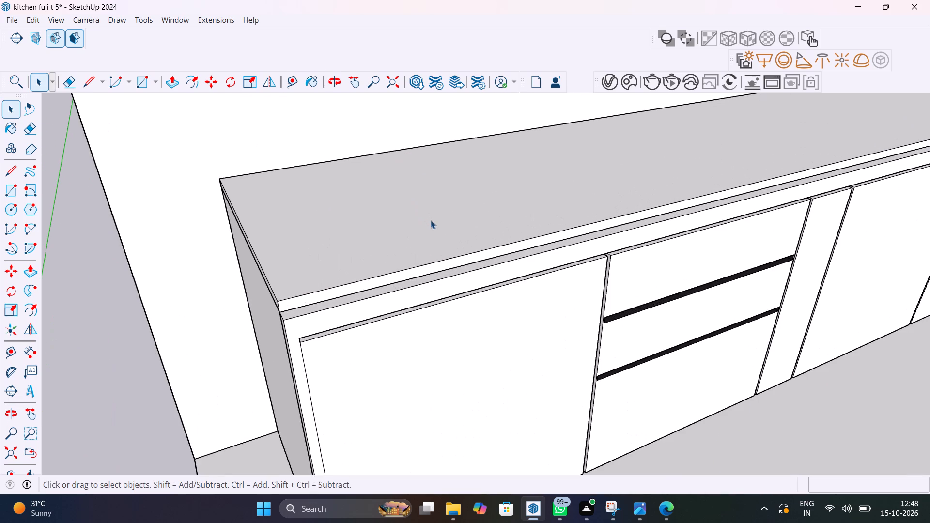
Undo the slab's 20 mm extrusion and Push/Pull the countertop face up 30 mm instead.
key(ctrl+z)
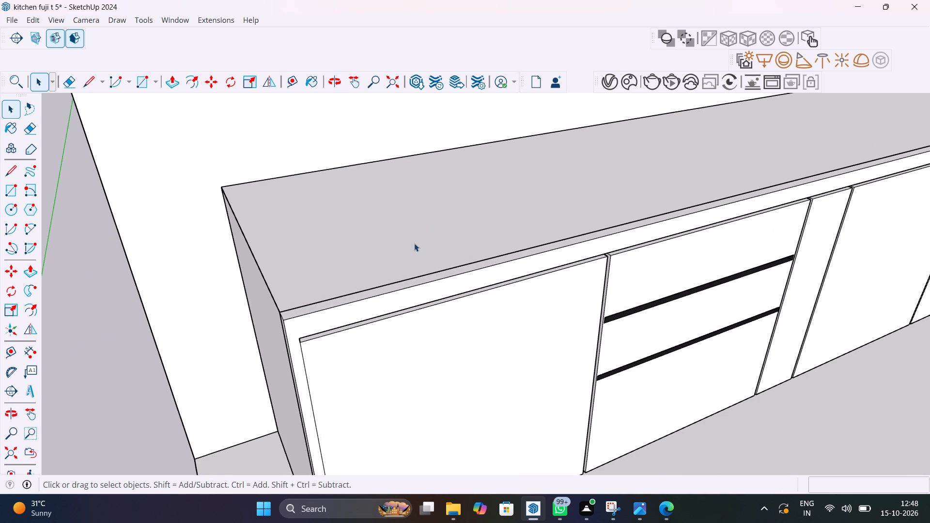
key(p)
click(416, 247)
text(30MM)
key(Return)
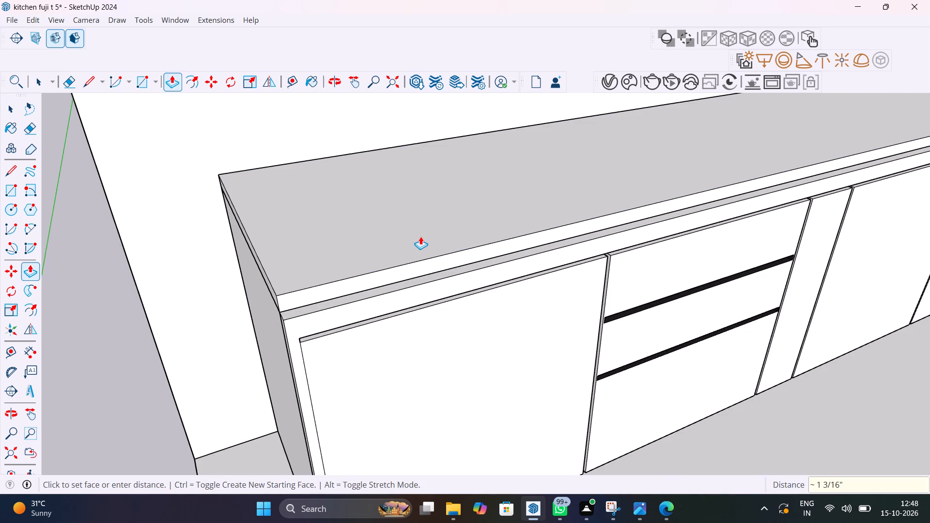
Select all the connected geometry of the countertop slab and make it a group.
key(space)
triple_click(419, 254)
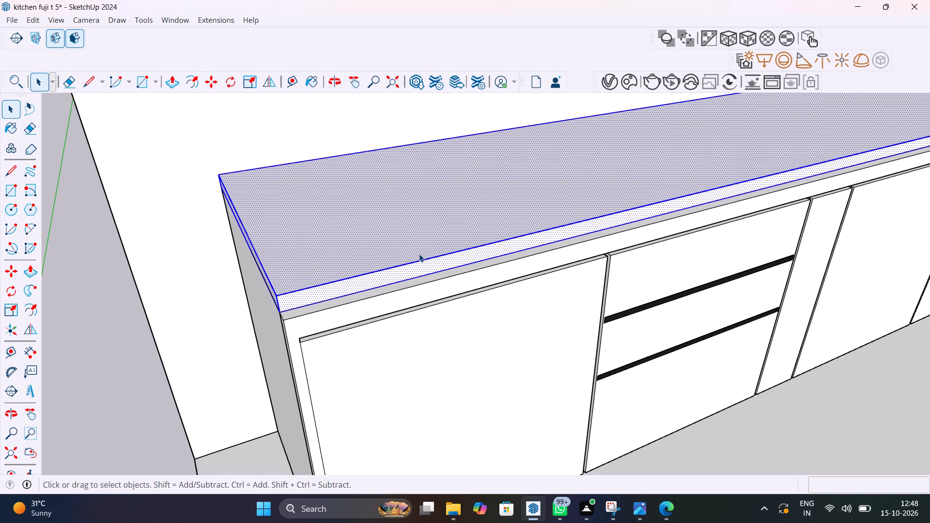
right_click(419, 254)
click(465, 115)
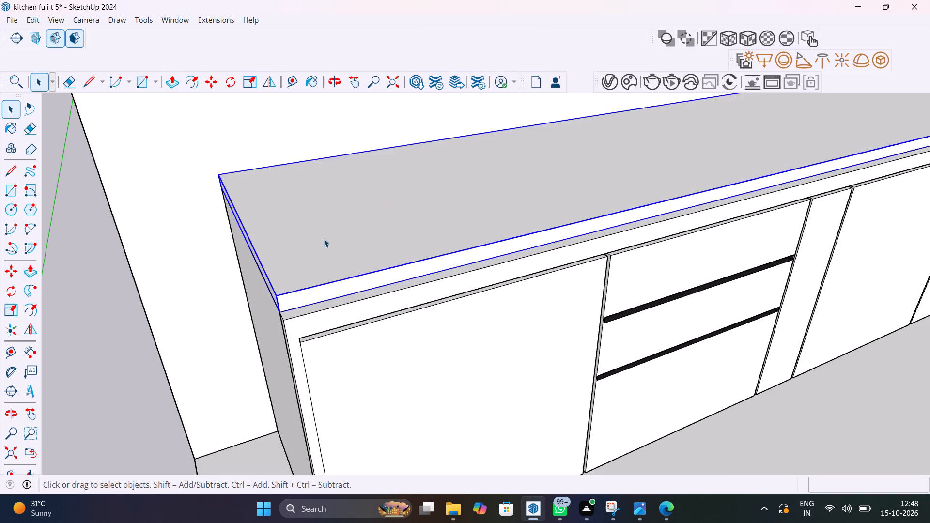
scroll(218, 277, down, 3)
click(119, 308)
Inside the countertop group, Push/Pull the slab's front face outward 1" to align with the base cabinet's front edge.
scroll(290, 290, up, 6)
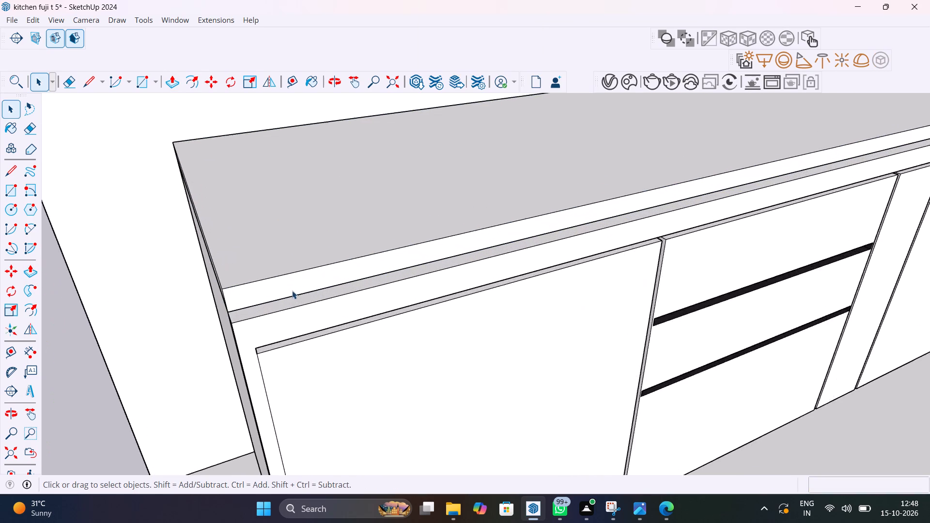
scroll(292, 291, up, 2)
middle_drag(300, 291, 415, 248)
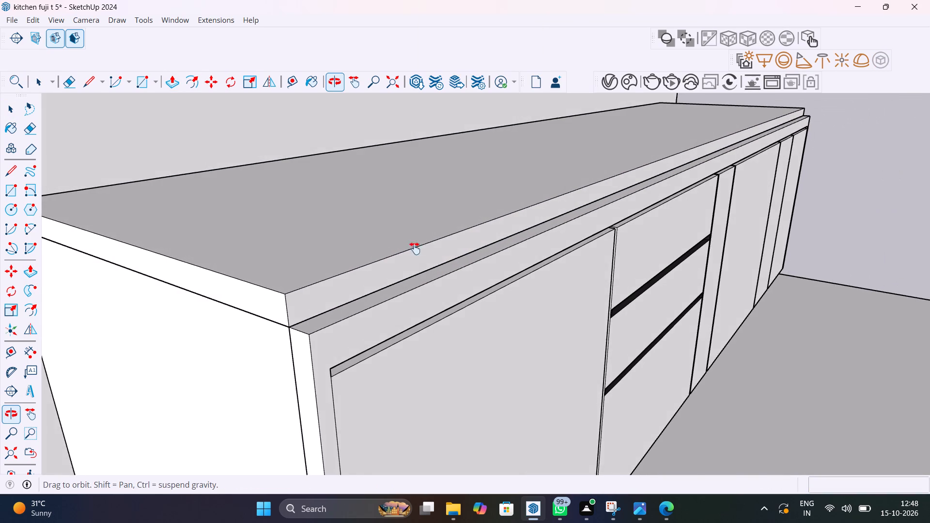
middle_drag(415, 248, 444, 237)
scroll(445, 237, down, 7)
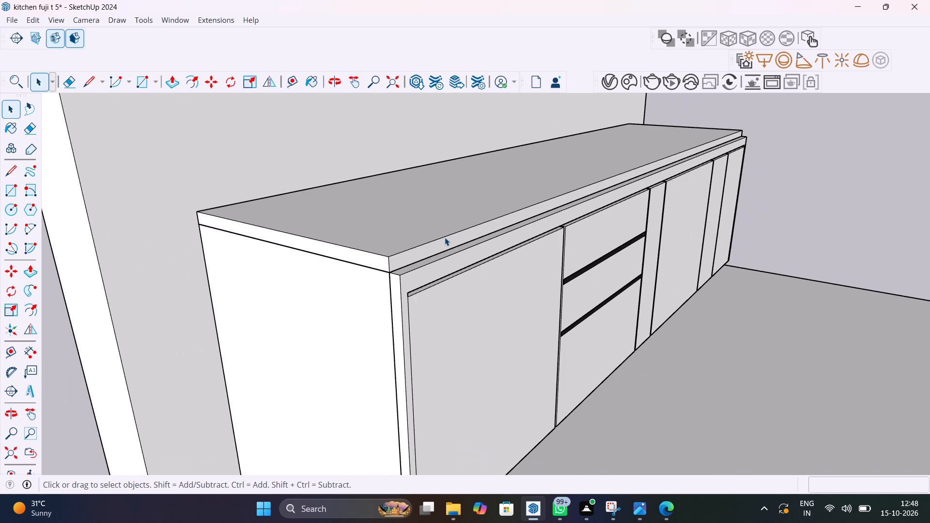
scroll(423, 255, up, 9)
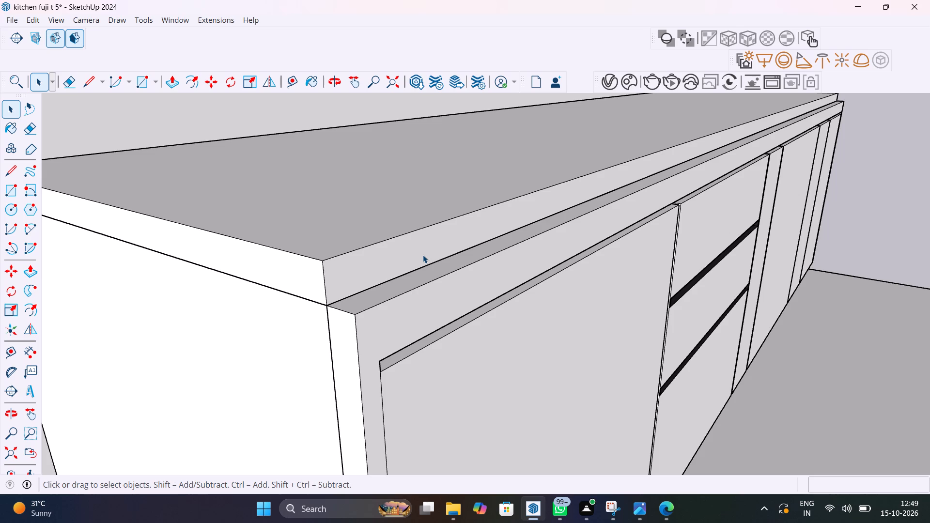
click(422, 255)
double_click(422, 255)
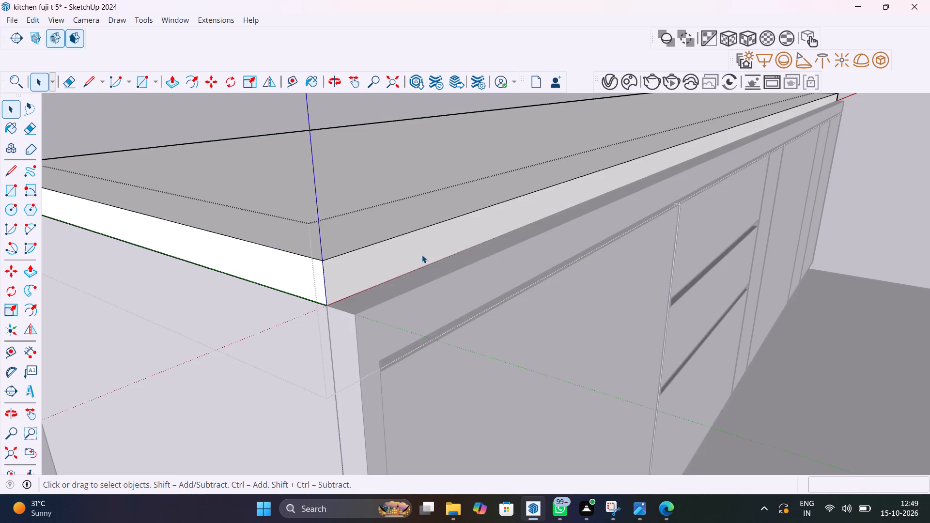
click(422, 255)
click(422, 255)
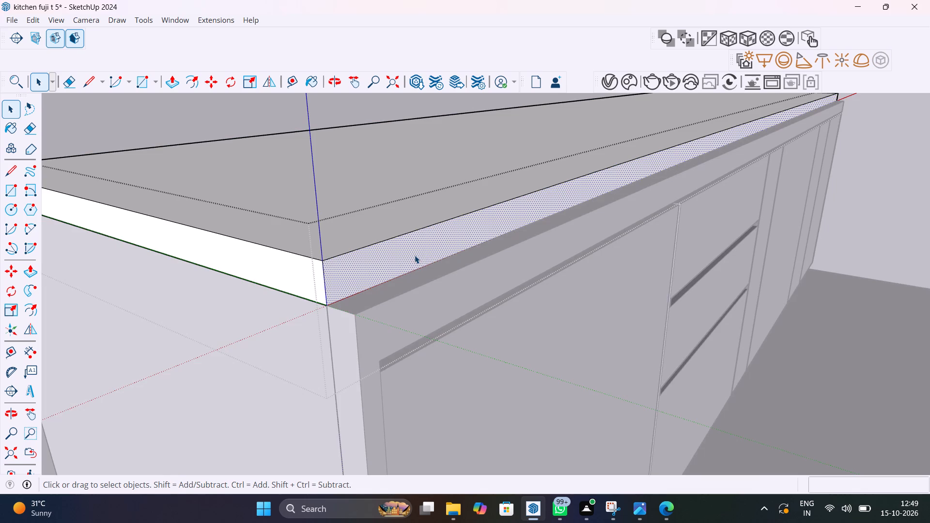
key(p)
click(415, 255)
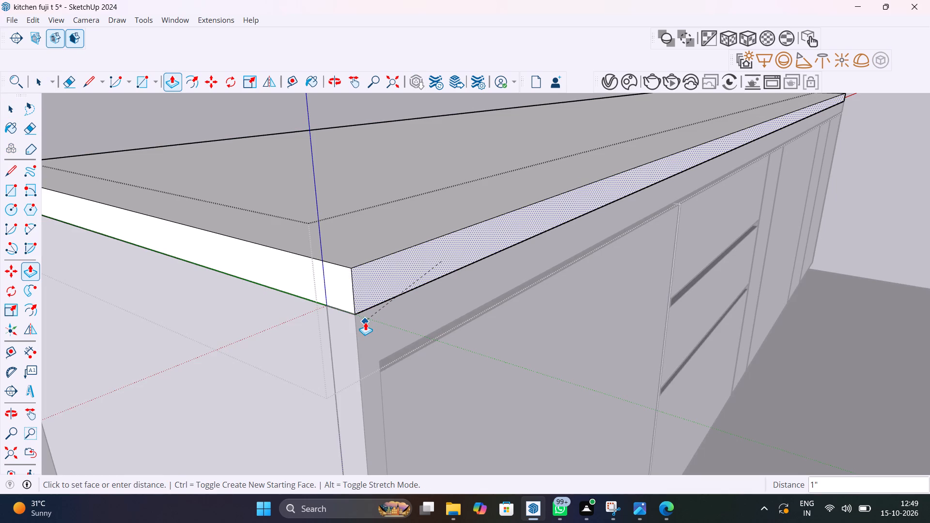
click(365, 322)
scroll(373, 341, down, 13)
key(space)
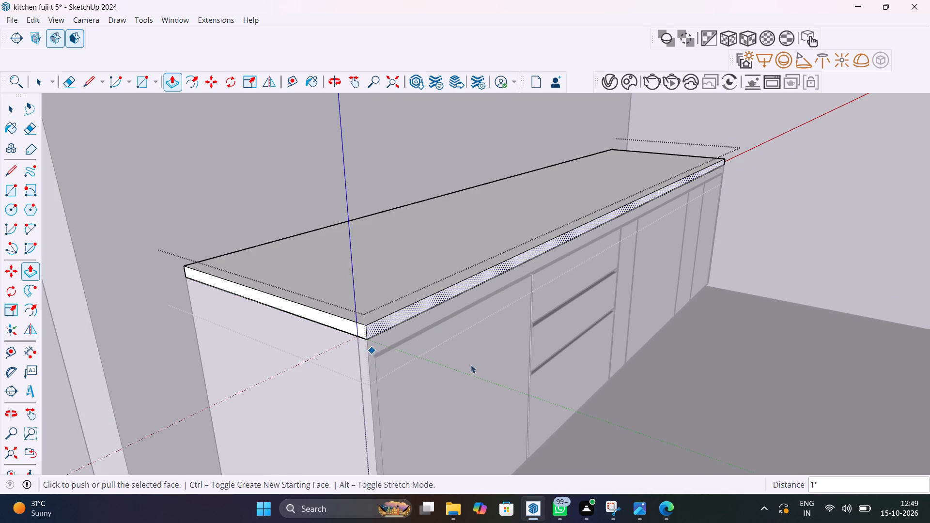
scroll(676, 364, down, 7)
click(403, 350)
Examine the countertop's front edge and corner, and the whole cabinet elevation from the front.
scroll(583, 350, up, 9)
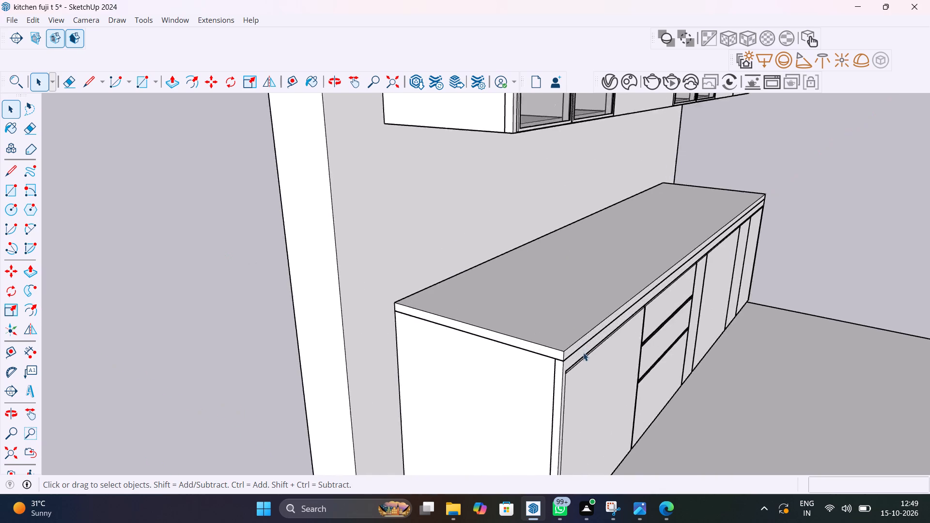
scroll(583, 353, up, 3)
middle_drag(582, 370, 398, 254)
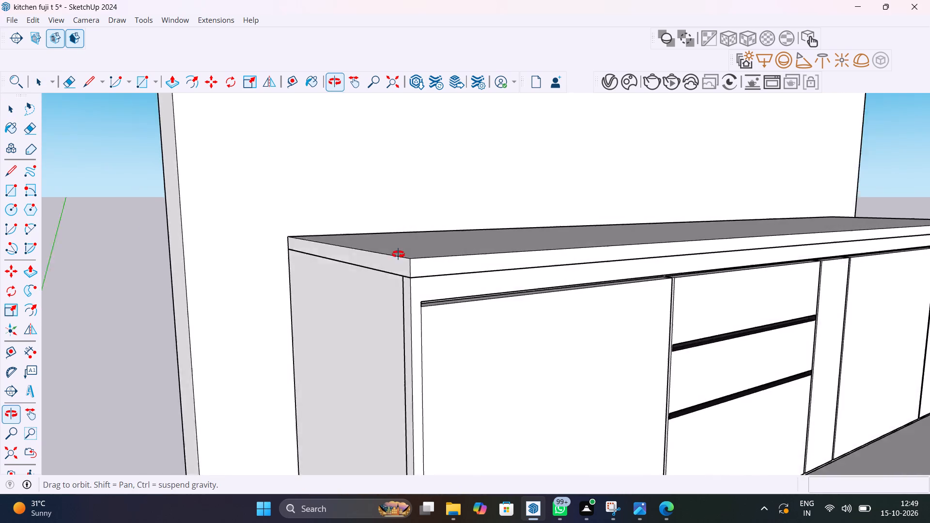
middle_drag(398, 254, 384, 295)
scroll(431, 293, up, 6)
scroll(431, 293, down, 15)
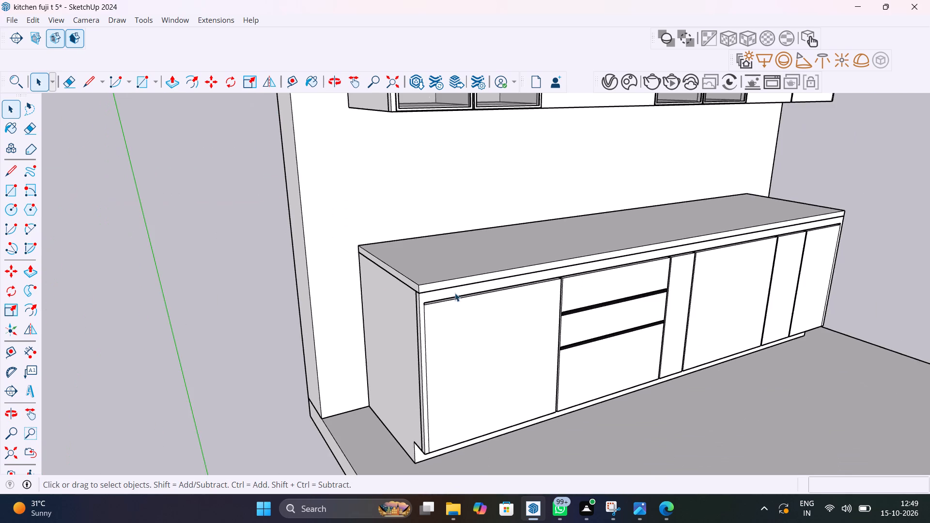
shift+middle_drag(503, 292, 363, 347)
middle_drag(613, 273, 578, 356)
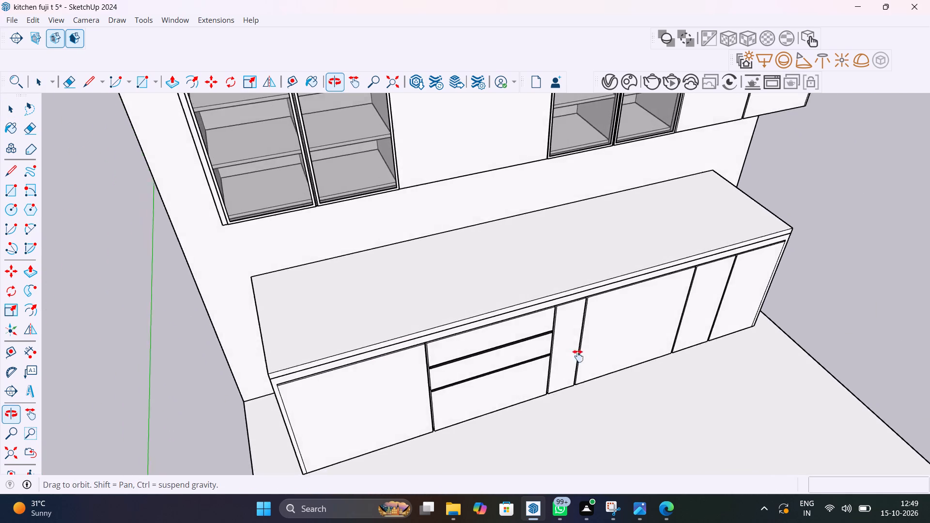
middle_drag(578, 356, 361, 279)
scroll(537, 266, down, 5)
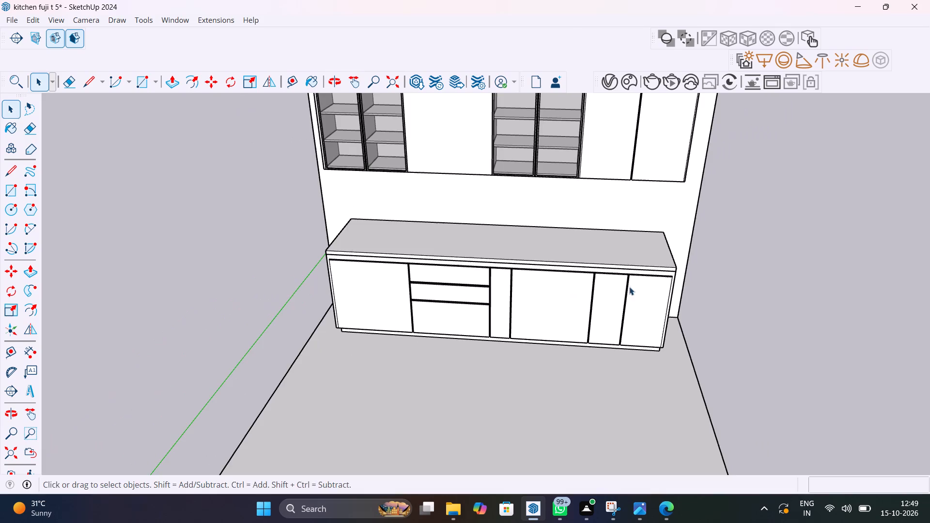
middle_drag(641, 284, 646, 296)
scroll(628, 289, down, 3)
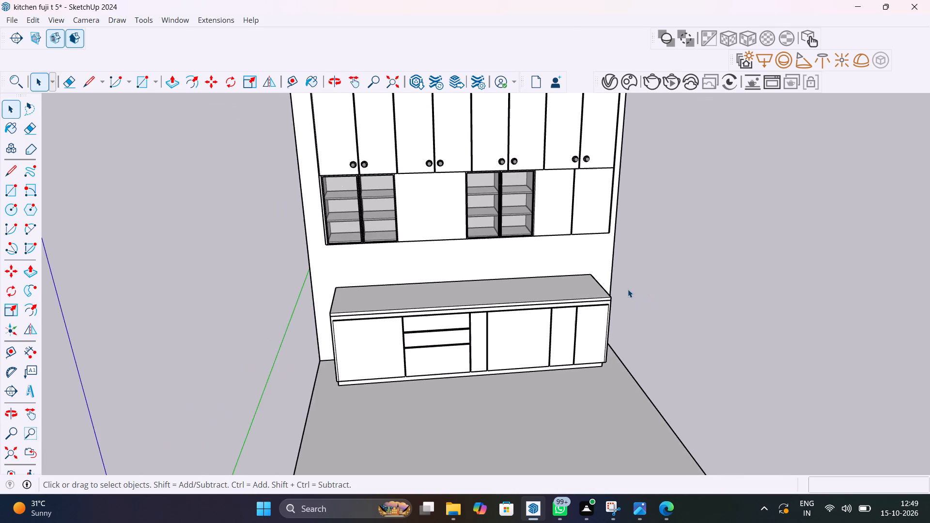
shift+middle_drag(620, 287, 595, 326)
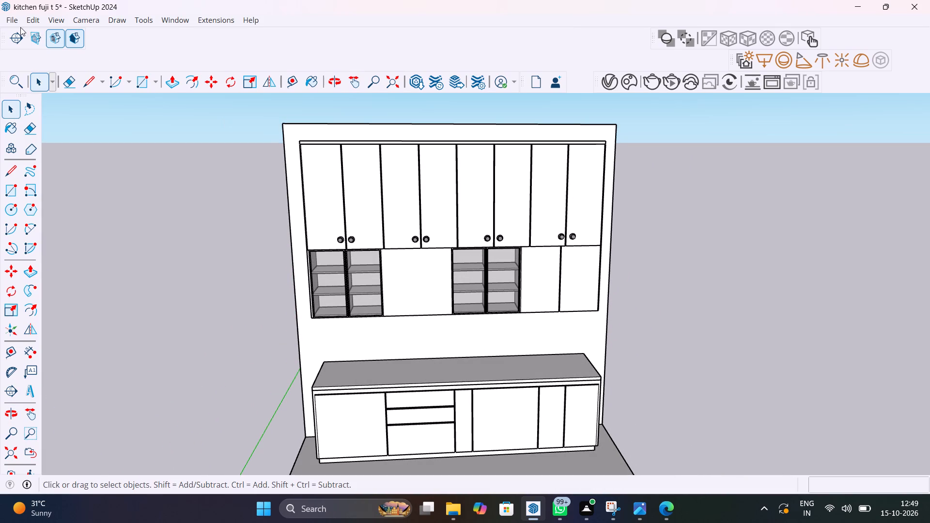
Search 3D Warehouse for SINK.
click(33, 22)
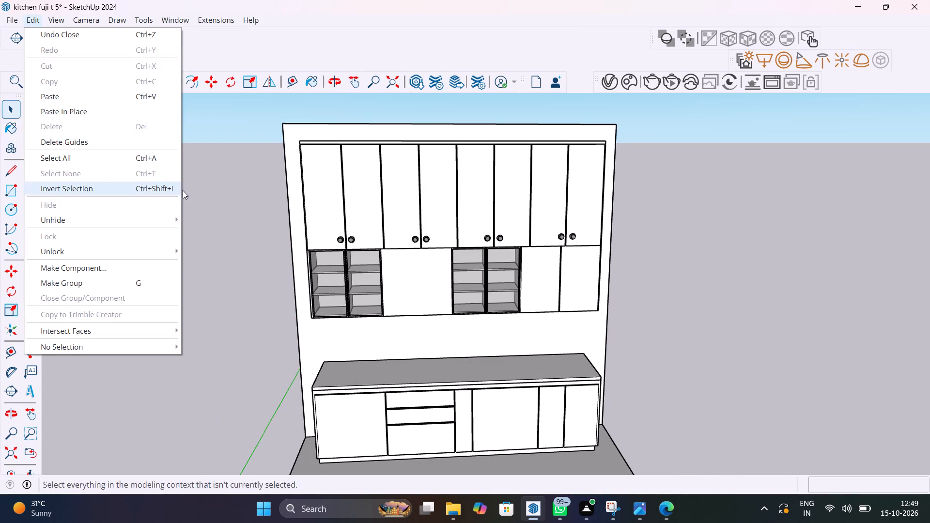
click(240, 177)
click(185, 25)
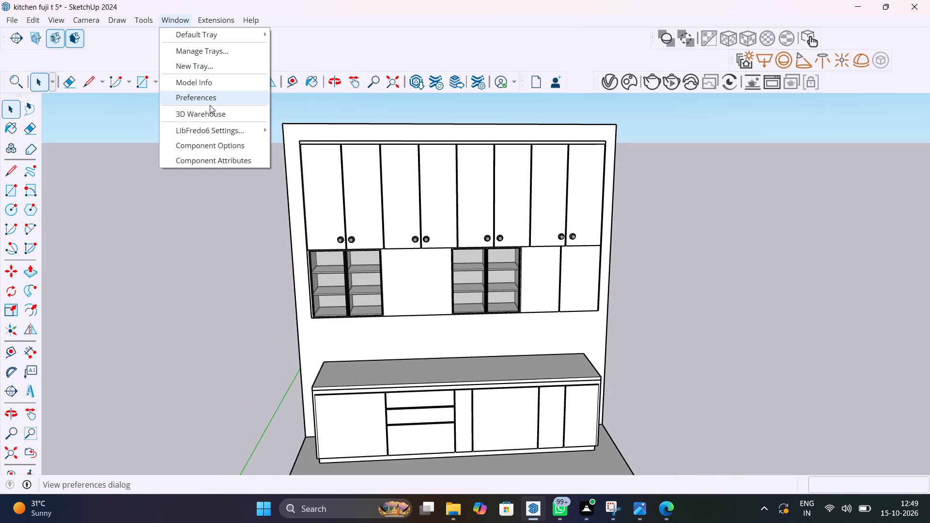
click(212, 111)
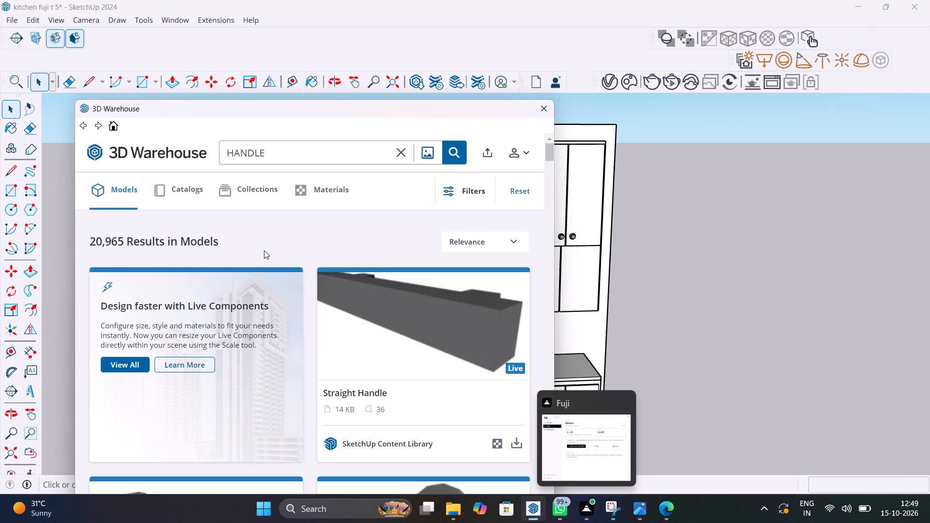
click(401, 156)
text(SINK)
key(Return)
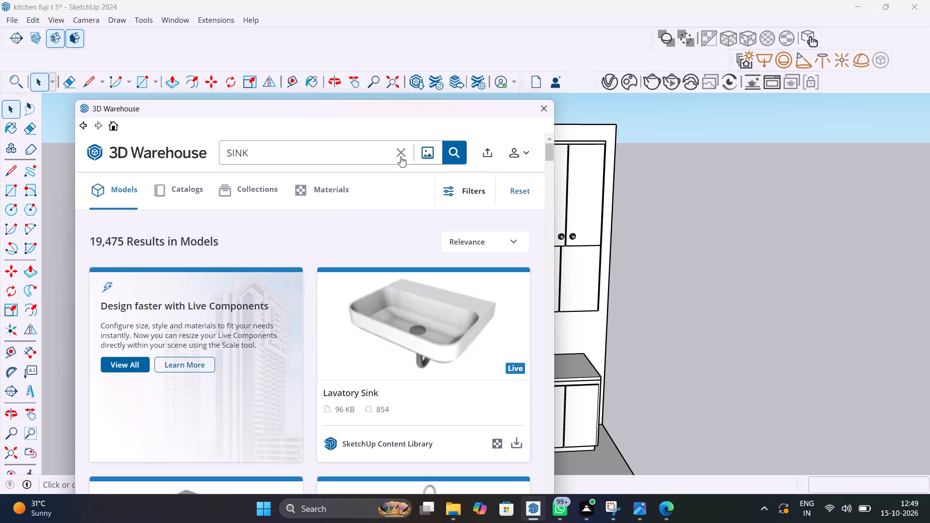
Load the 189 KB single-bowl sink with drainboard and tap from the results directly into the model.
scroll(418, 347, down, 4)
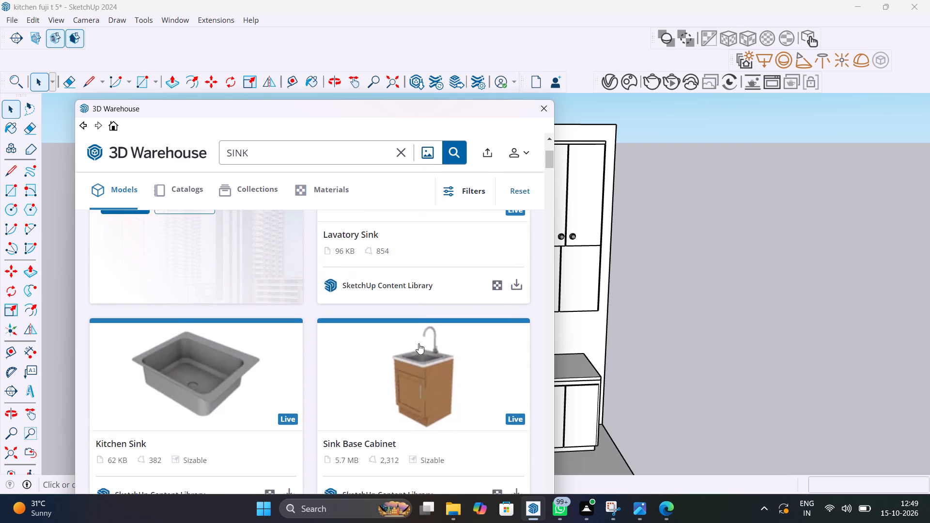
scroll(418, 343, down, 2)
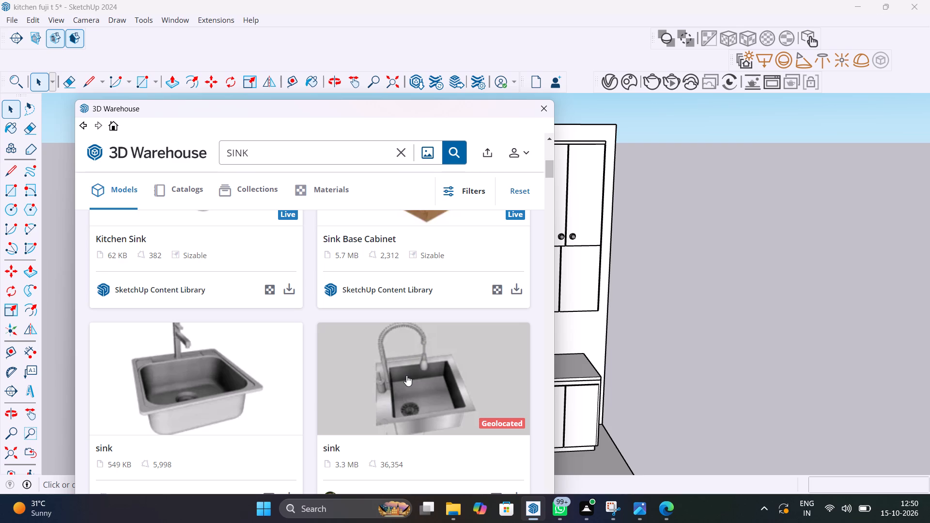
scroll(406, 375, down, 5)
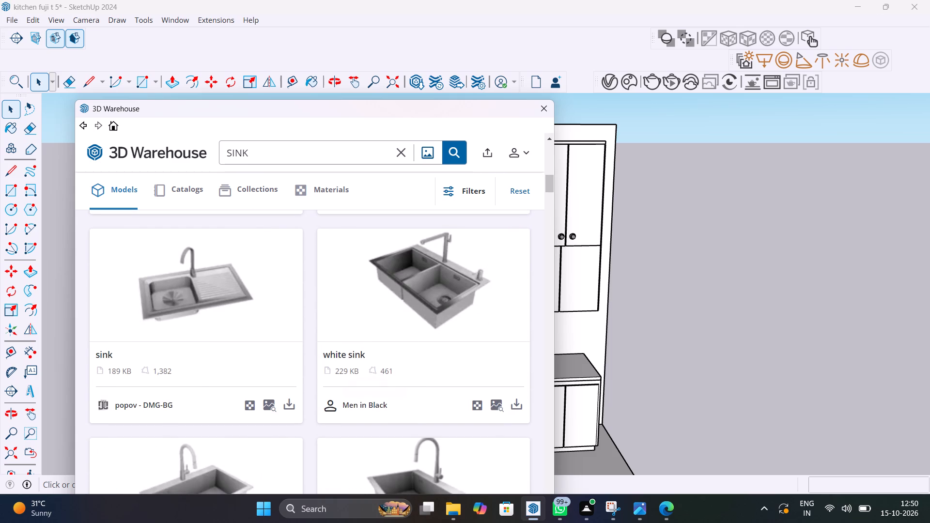
click(288, 406)
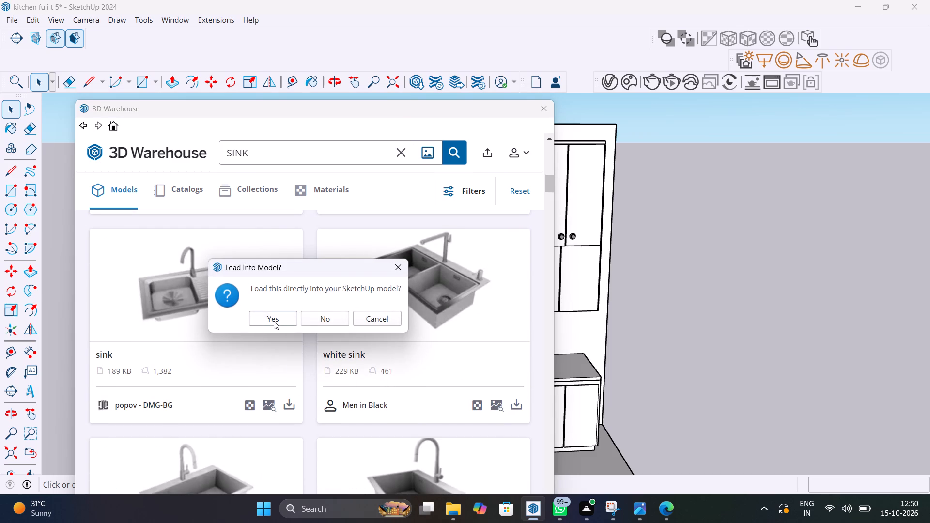
click(274, 321)
Place the loaded sink component in the empty space beside the cabinets.
scroll(394, 440, down, 5)
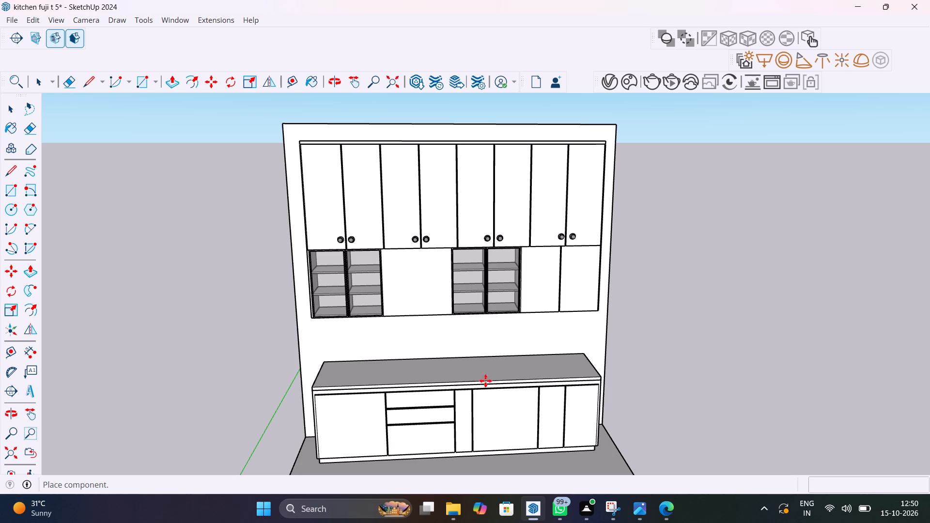
scroll(583, 390, up, 10)
middle_drag(595, 404, 602, 410)
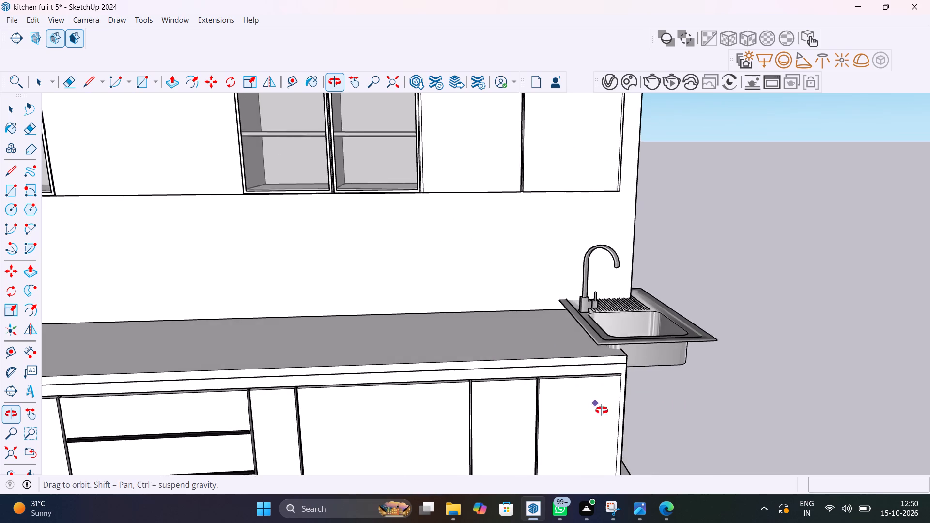
middle_drag(602, 410, 587, 501)
scroll(559, 411, down, 14)
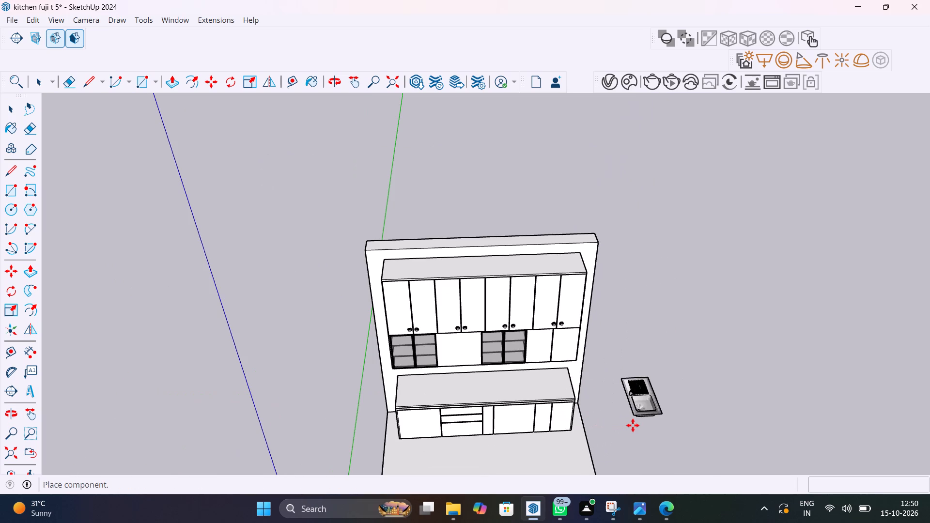
click(635, 425)
Rotate the sink 90° horizontally about its lower bounding-box corner so its length runs parallel to the countertop.
scroll(648, 417, up, 10)
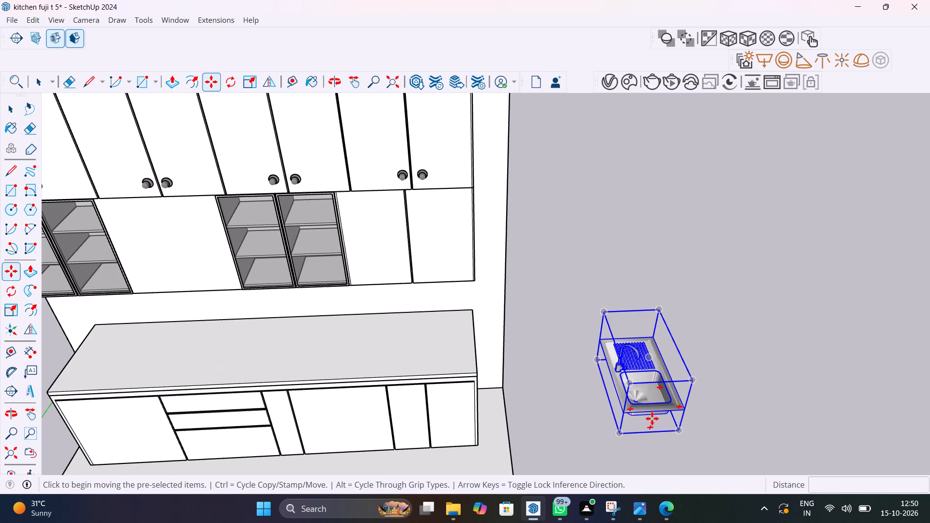
key(q)
click(623, 440)
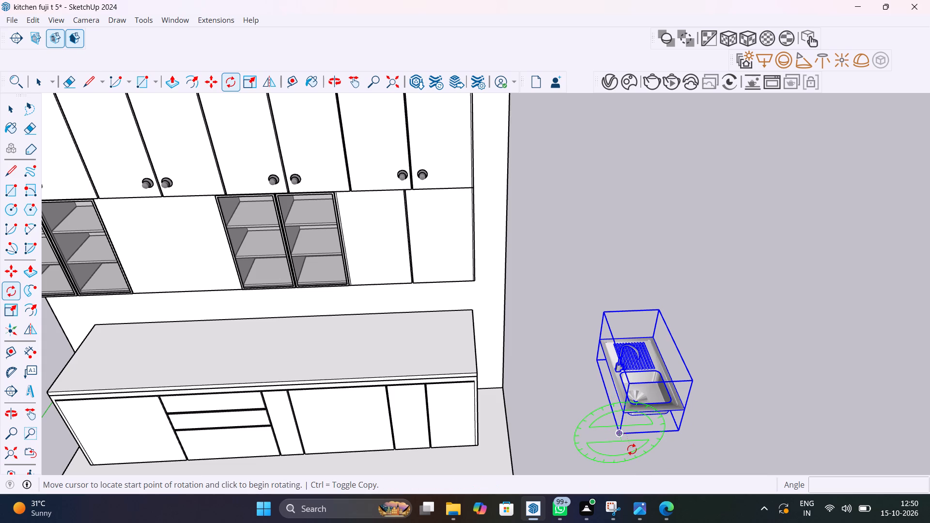
key(Escape)
key(q)
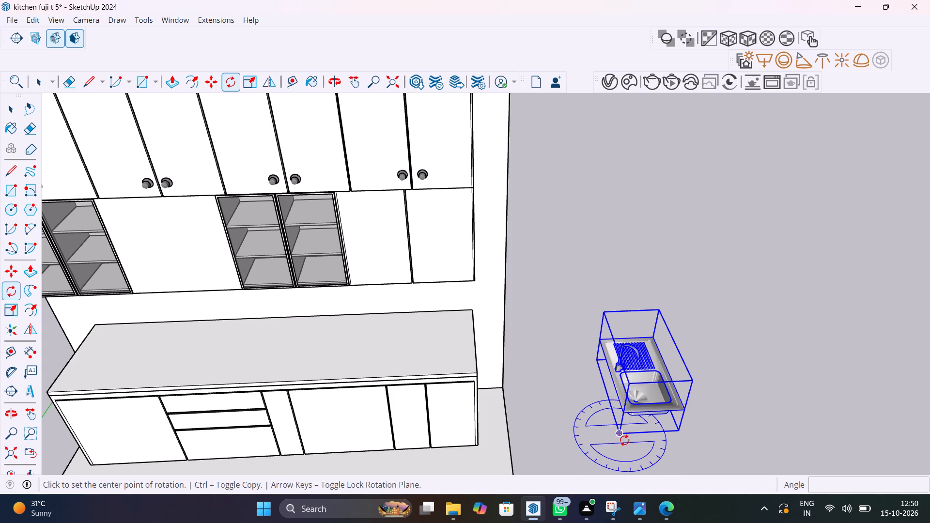
click(624, 440)
click(585, 431)
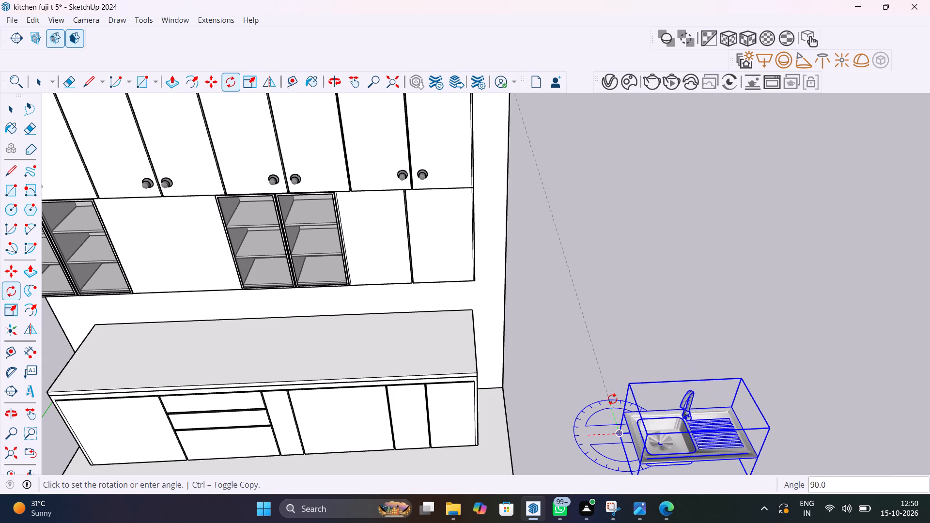
text(90)
key(Return)
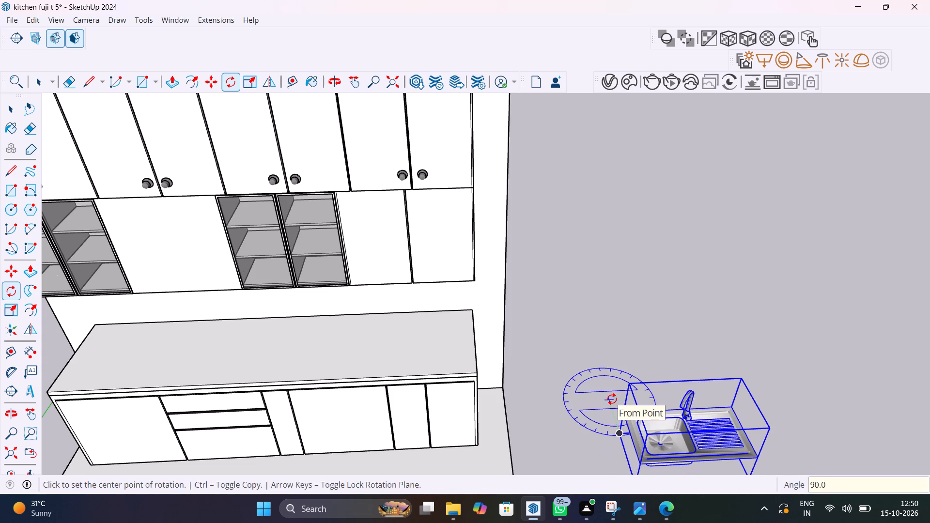
key(space)
click(611, 396)
Move the sink by the front corner of its rim onto the countertop surface, near the end above the narrow cabinet doors.
middle_drag(630, 428, 729, 332)
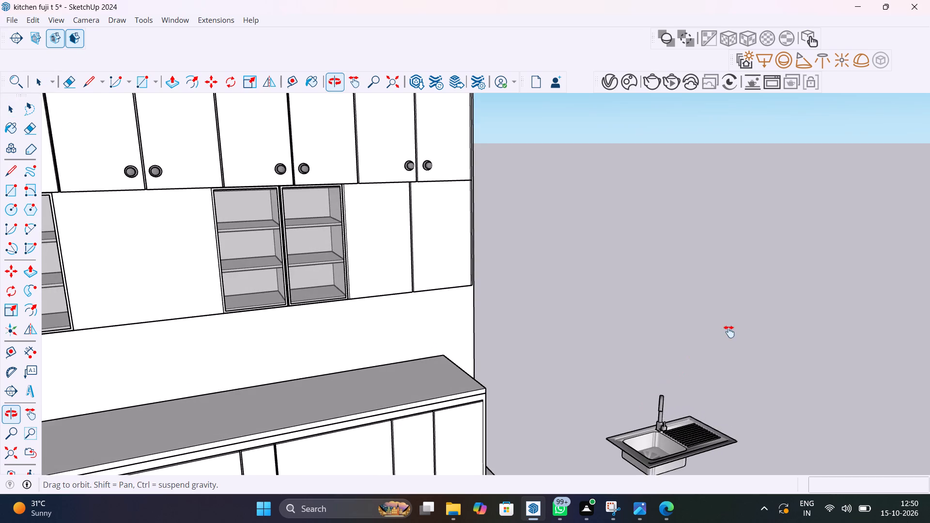
middle_drag(729, 332, 826, 240)
scroll(705, 415, down, 4)
middle_drag(681, 429, 632, 415)
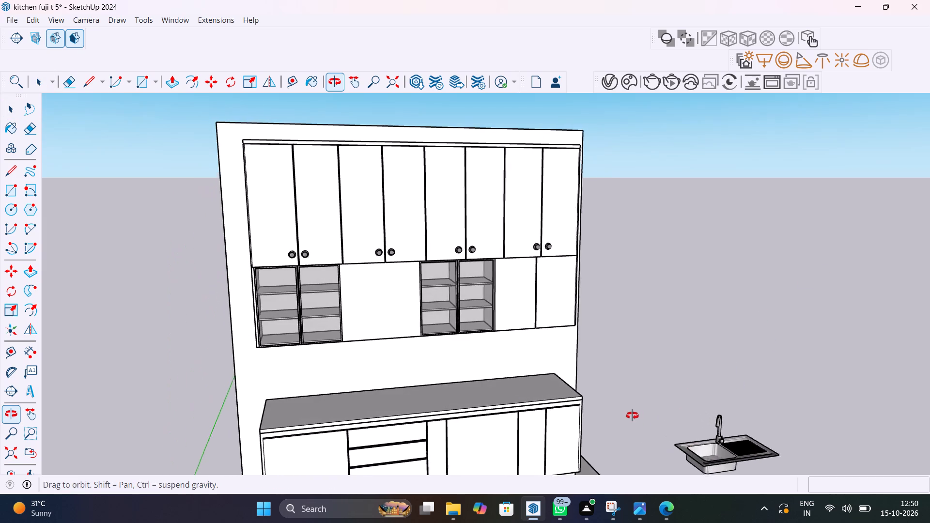
middle_drag(632, 415, 685, 386)
scroll(812, 441, up, 5)
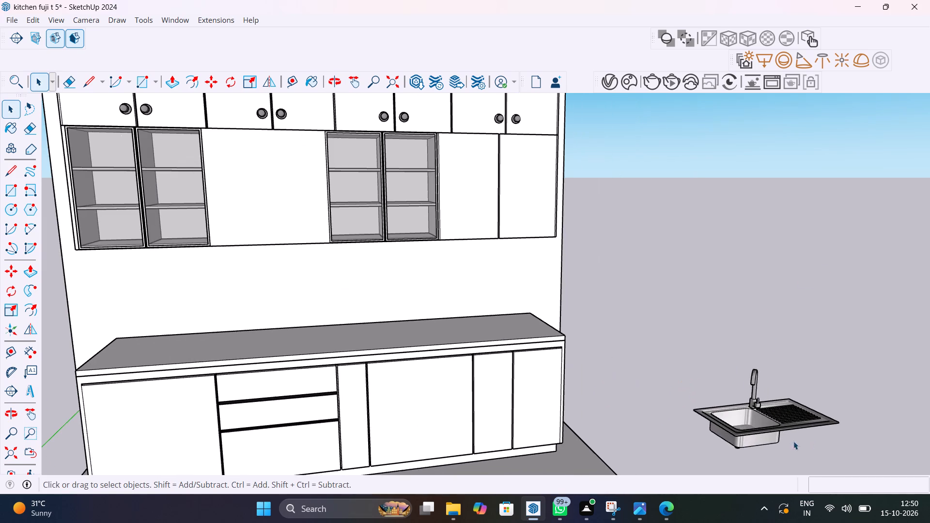
click(734, 437)
key(m)
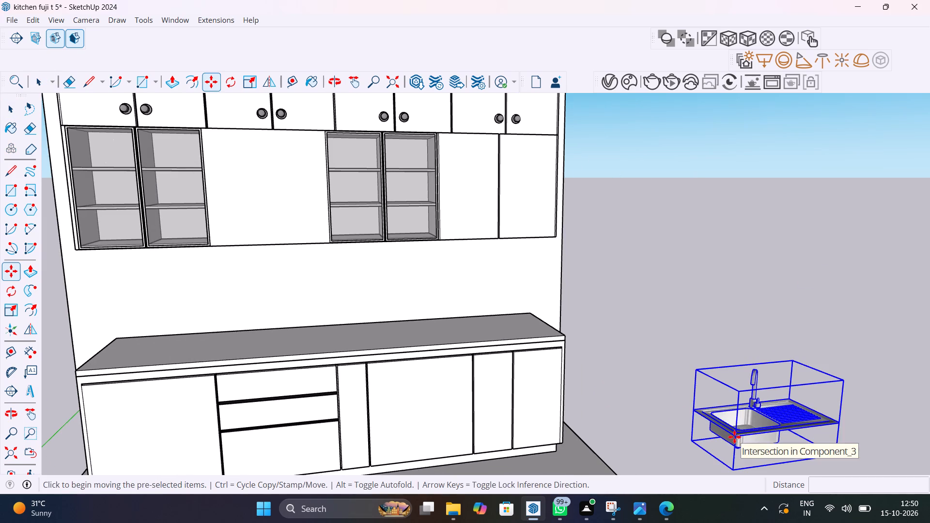
scroll(736, 435, up, 9)
click(734, 434)
scroll(604, 383, down, 3)
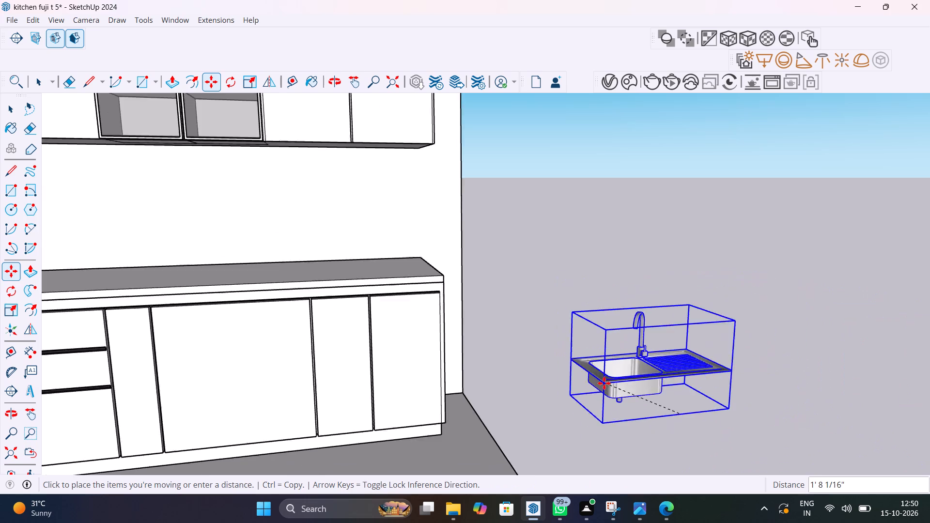
scroll(604, 383, down, 10)
scroll(466, 332, up, 13)
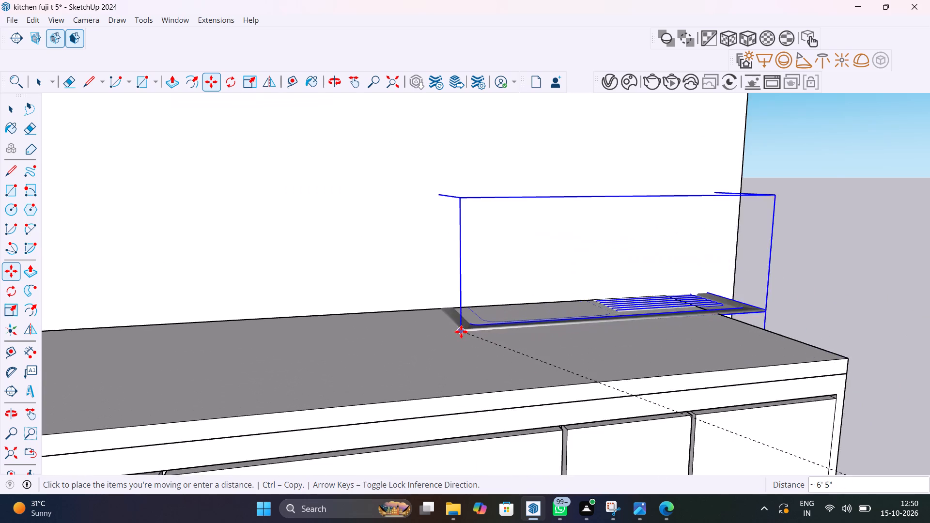
scroll(461, 332, up, 6)
scroll(473, 350, down, 10)
shift+middle_drag(468, 360, 548, 273)
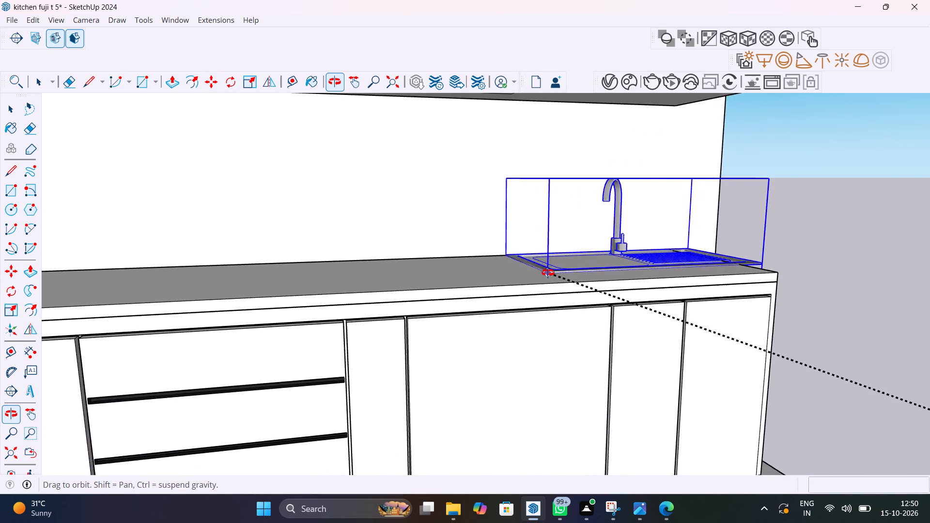
shift+middle_drag(548, 273, 537, 331)
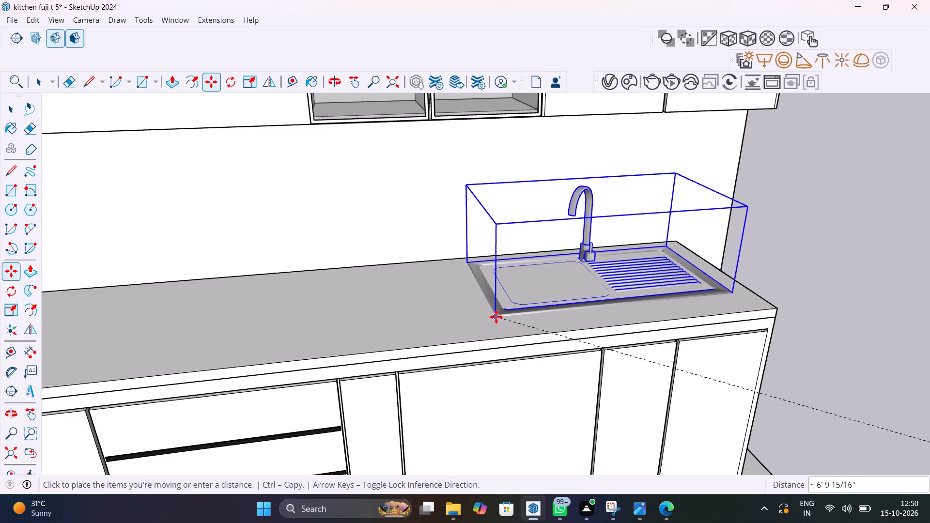
click(493, 317)
scroll(511, 330, down, 12)
key(space)
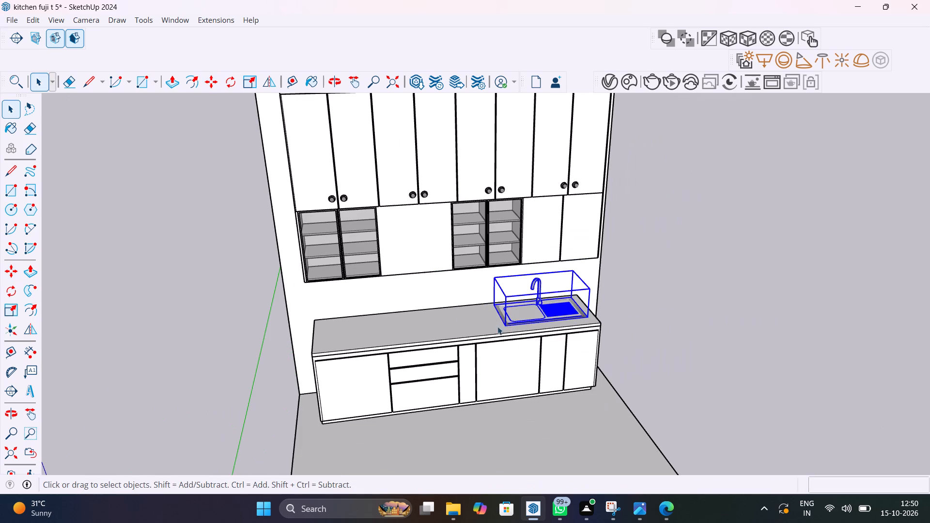
Open the countertop group for editing and intersect its top face with the model.
scroll(459, 318, up, 5)
double_click(462, 325)
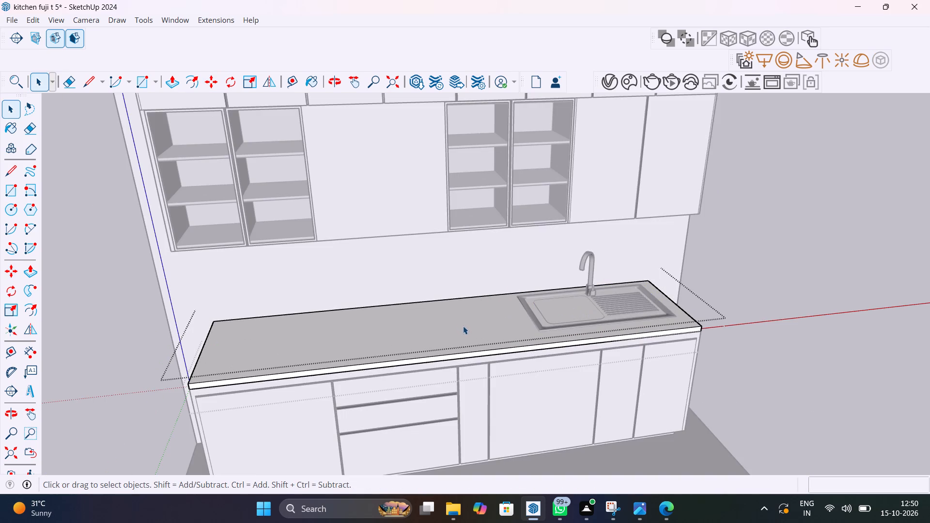
right_click(463, 326)
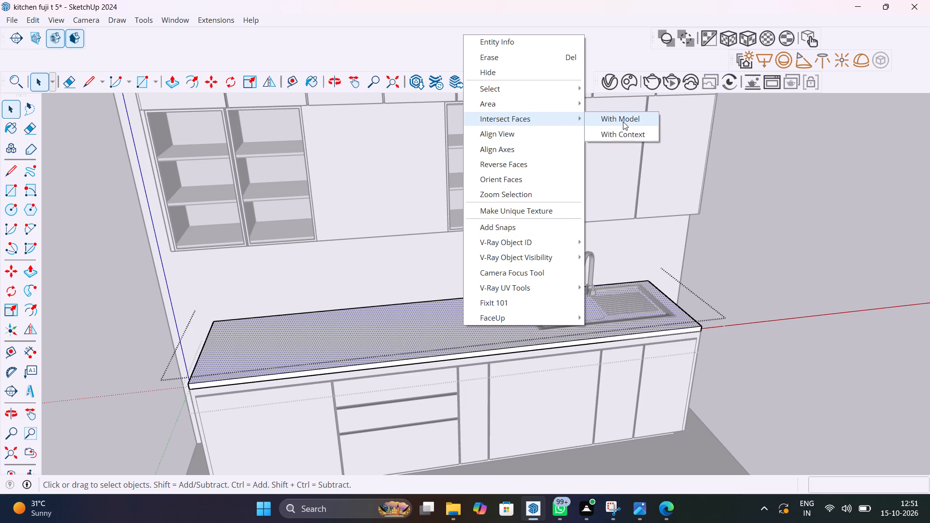
click(623, 122)
Draw a rectangle about 2' 3 11/16" by 1' 1 1/2" on the countertop face, just inside the sink's inner rim outline.
scroll(618, 325, up, 5)
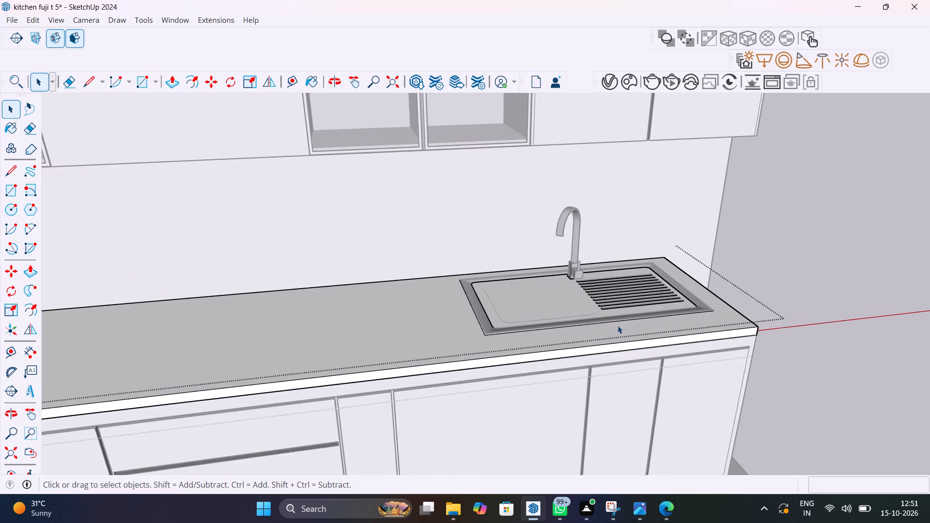
scroll(618, 323, up, 1)
middle_drag(618, 323, 601, 419)
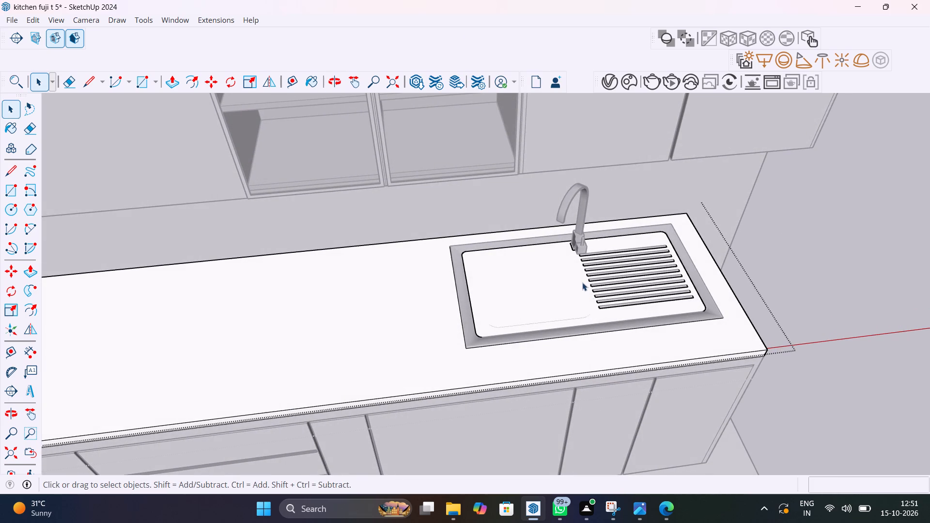
scroll(581, 281, up, 8)
click(534, 316)
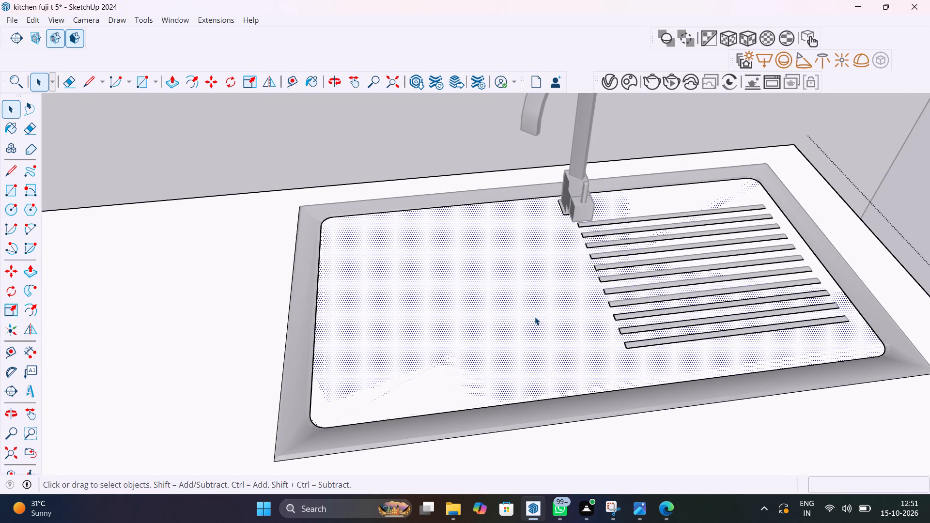
key(r)
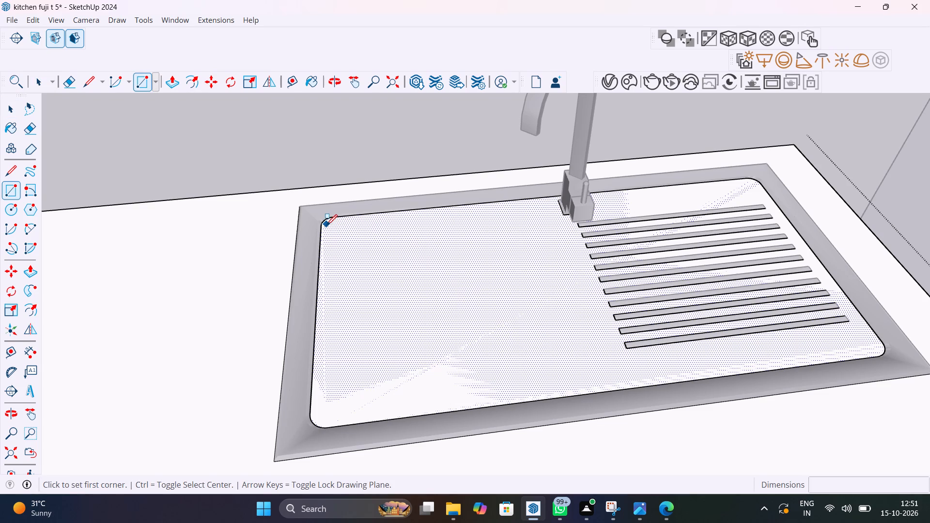
click(326, 227)
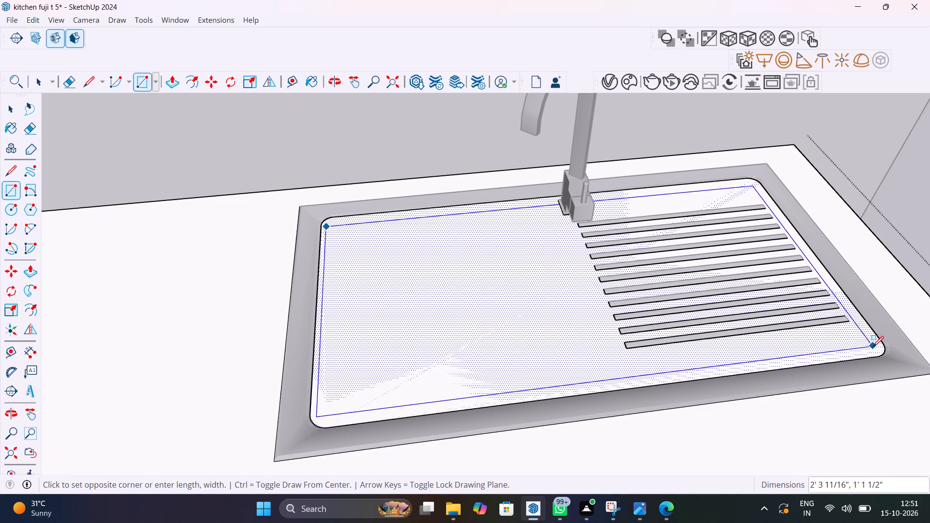
click(875, 347)
key(space)
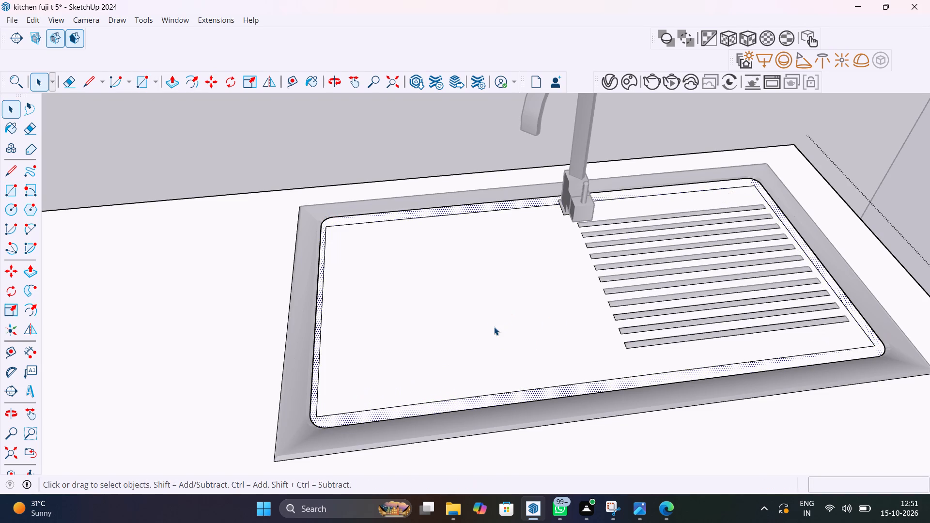
Push/Pull the rectangle down about 1 3/16" through the countertop slab to cut the sink opening.
key(p)
click(501, 320)
key(space)
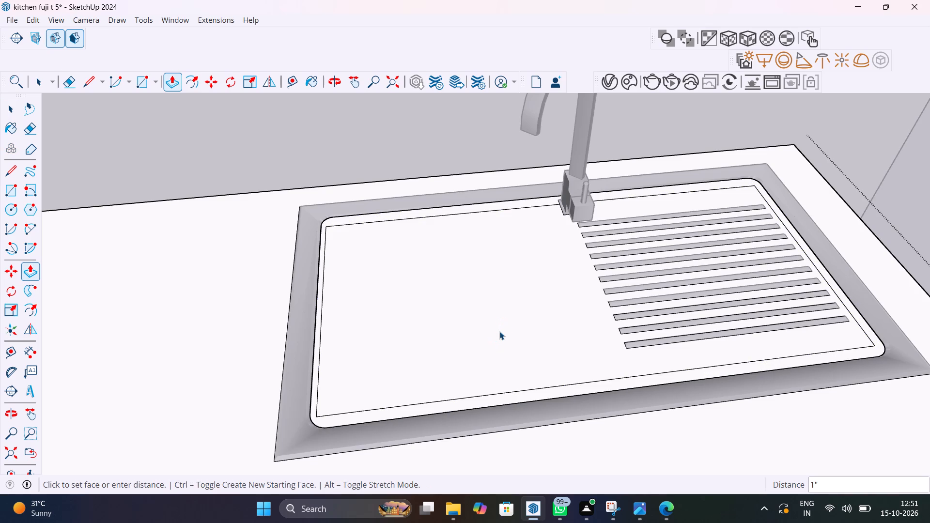
click(499, 327)
key(p)
click(498, 327)
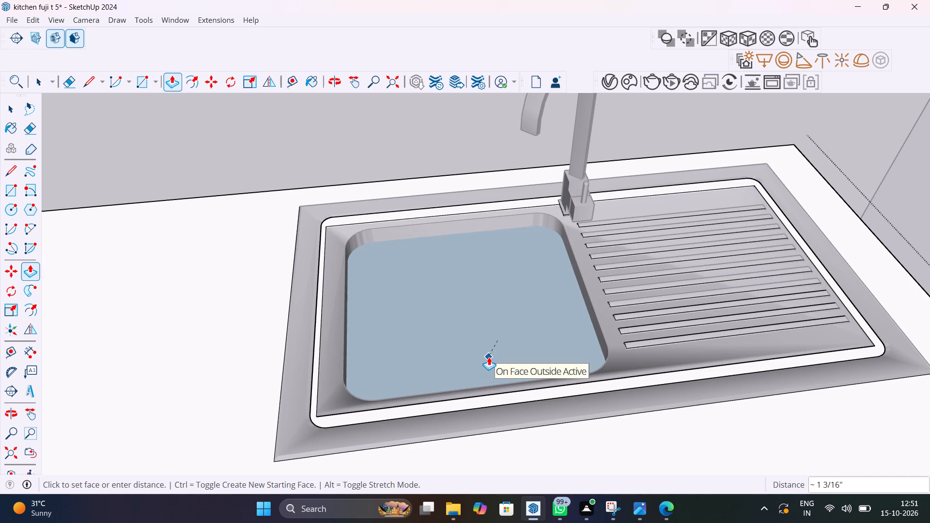
click(489, 357)
middle_drag(523, 335, 524, 403)
click(512, 386)
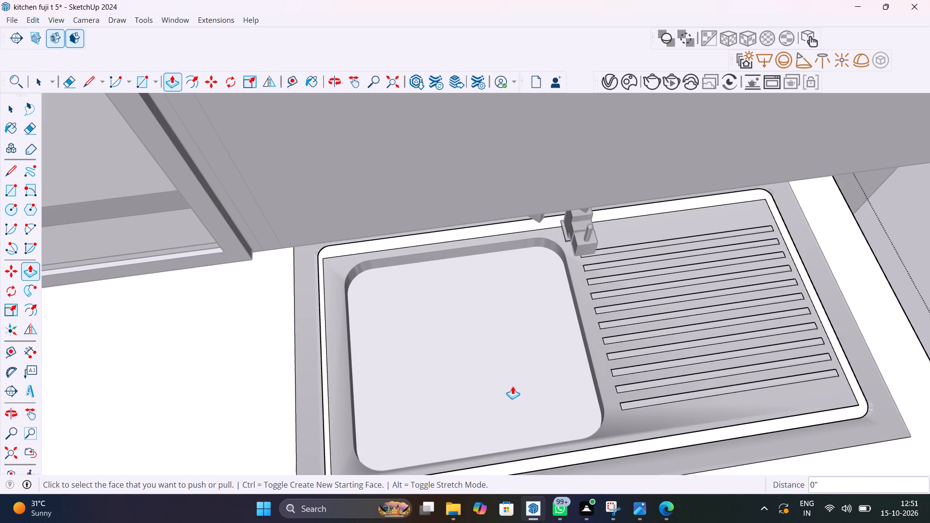
Open the base cabinet group under the bowl and Push/Pull its top face down about 7 7/16" to clear the bowl.
key(space)
click(477, 380)
double_click(477, 380)
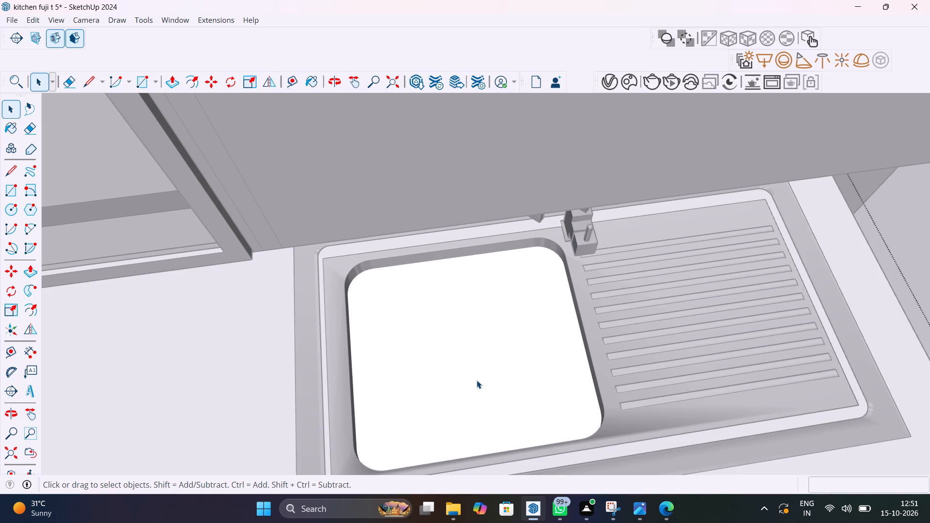
click(477, 380)
click(475, 377)
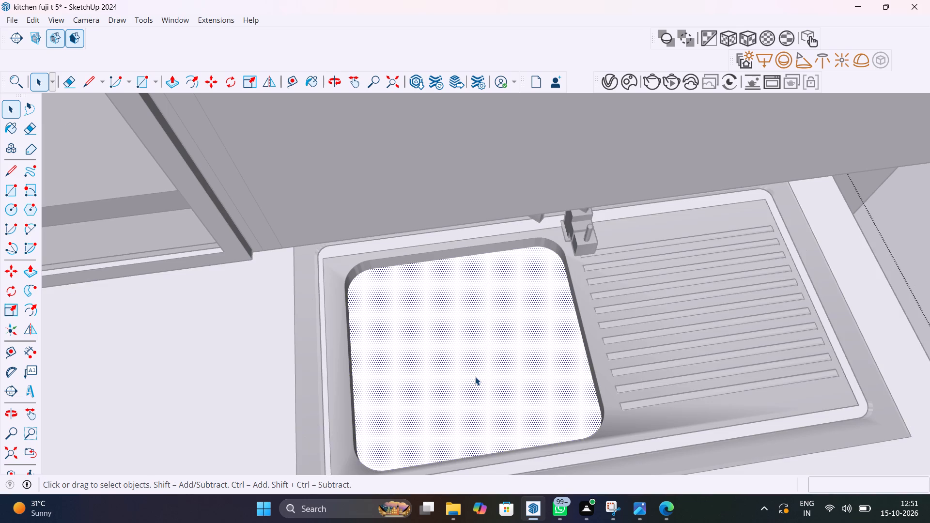
key(p)
click(475, 377)
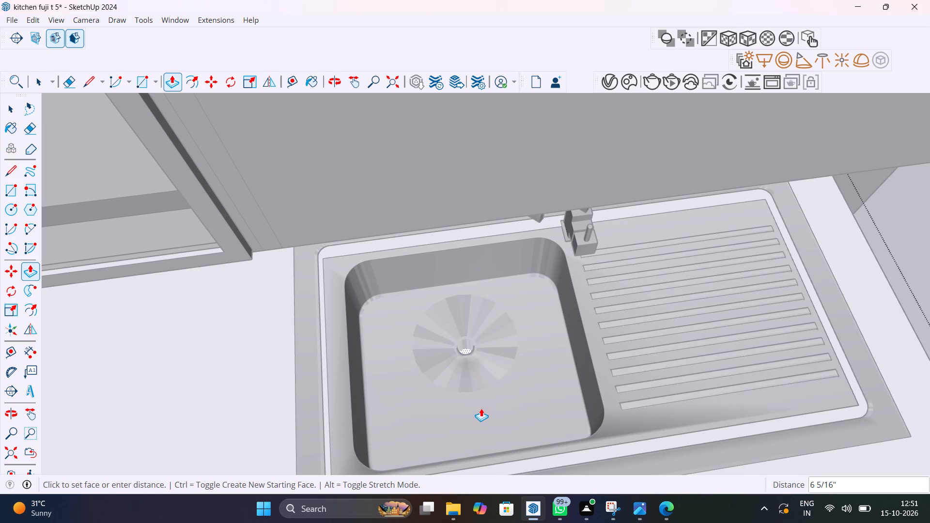
click(482, 413)
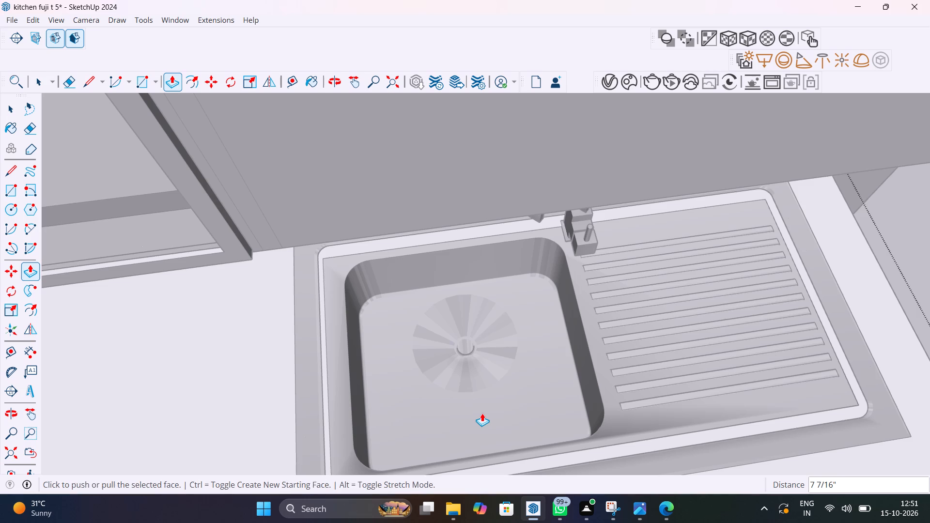
scroll(482, 383, down, 7)
key(space)
click(760, 370)
Examine the sink bowl, drainboard and tap set into the countertop.
middle_drag(680, 390, 677, 389)
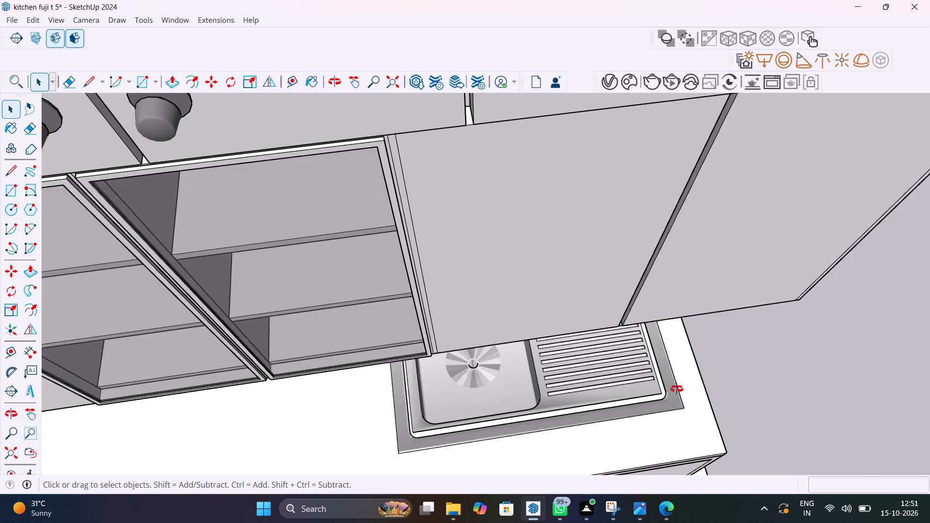
middle_drag(677, 389, 663, 310)
scroll(629, 397, down, 8)
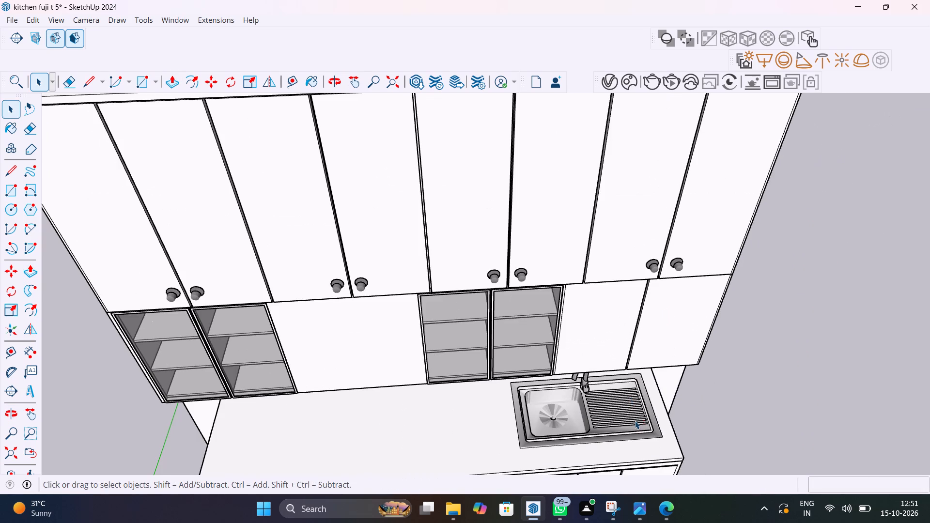
shift+middle_drag(631, 410, 682, 270)
scroll(611, 359, up, 10)
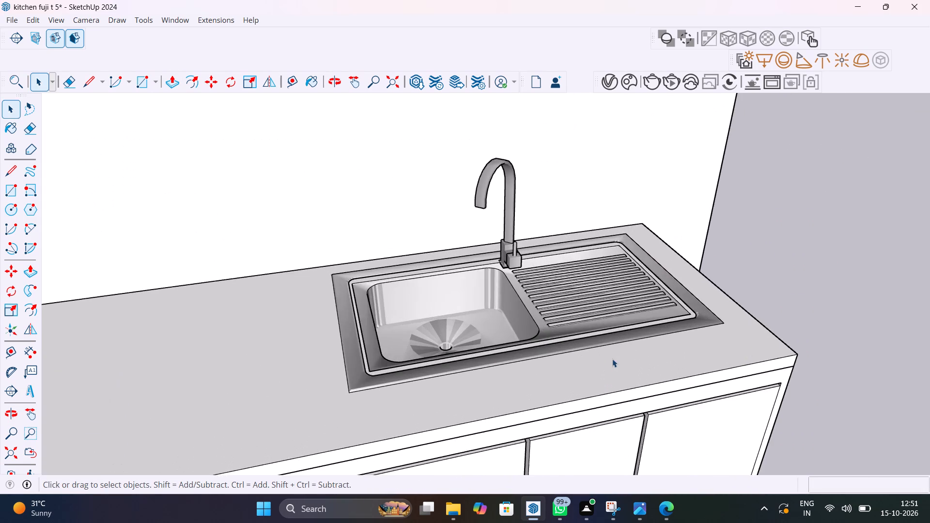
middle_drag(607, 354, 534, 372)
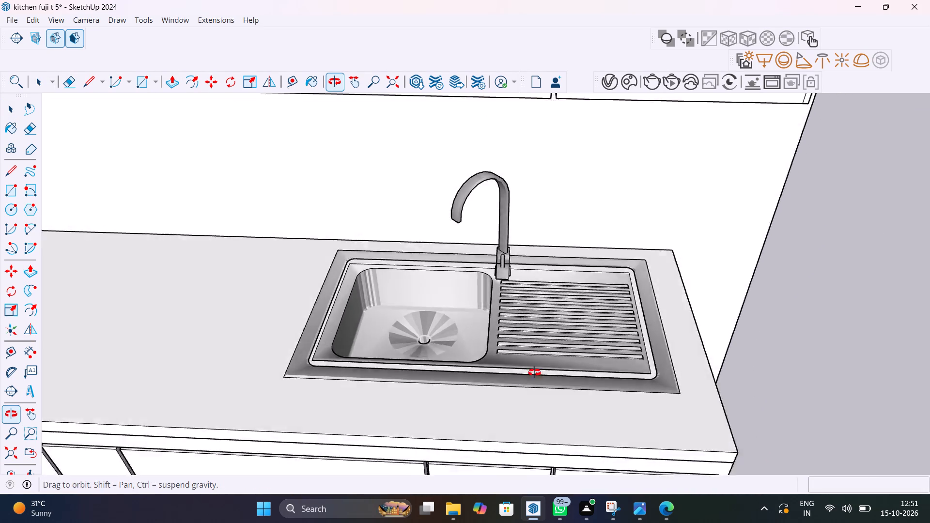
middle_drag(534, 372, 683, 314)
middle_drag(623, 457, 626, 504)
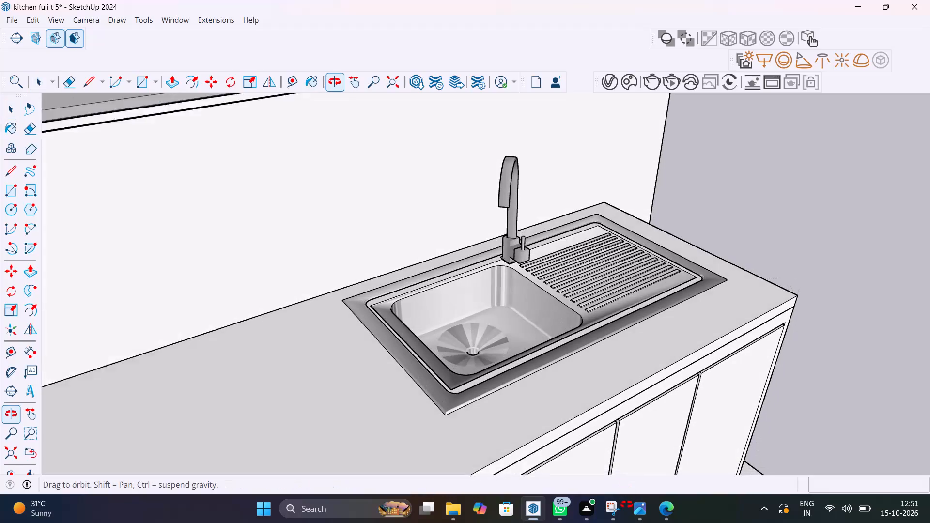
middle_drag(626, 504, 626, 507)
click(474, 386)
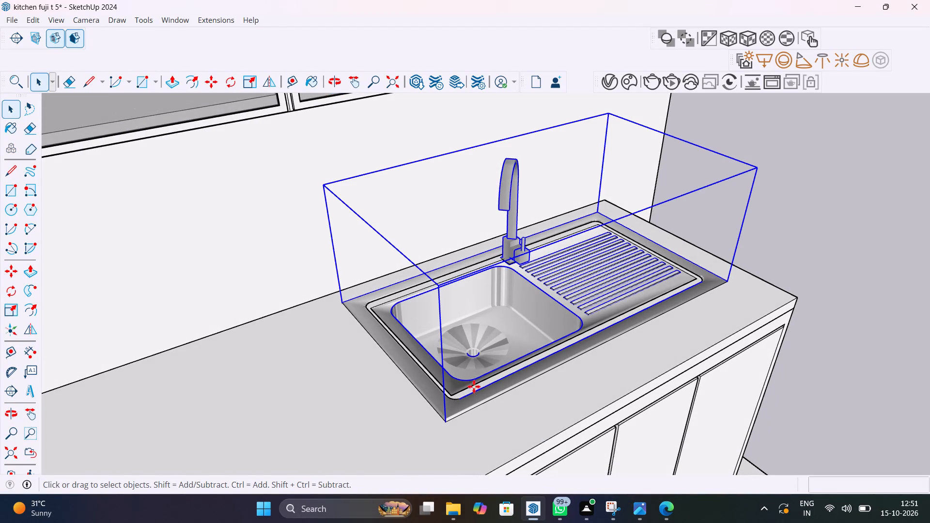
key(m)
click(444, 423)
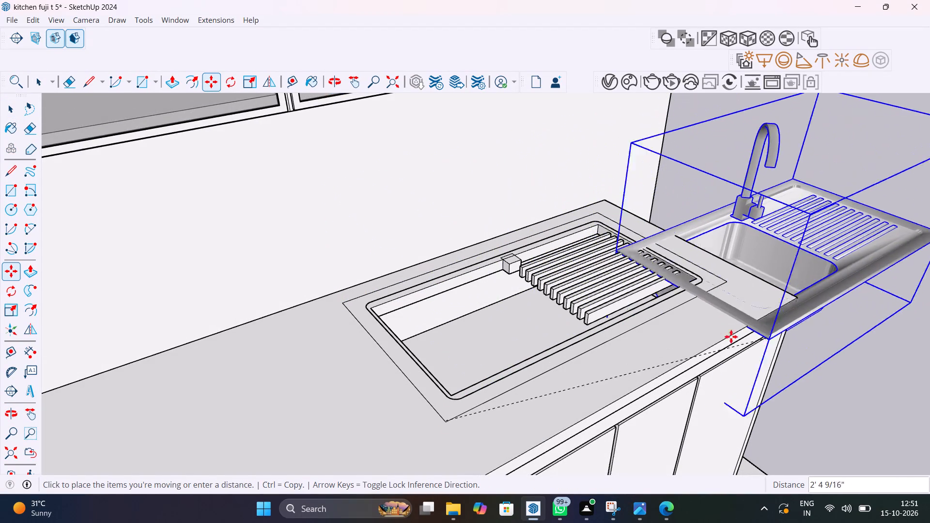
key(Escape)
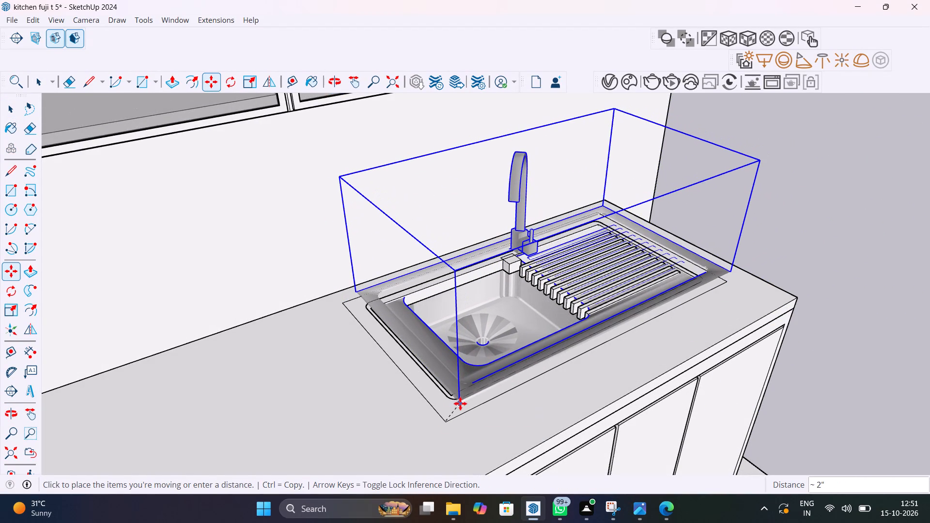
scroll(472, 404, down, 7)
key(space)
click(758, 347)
Examine the whole kitchen elevation, including the sink, countertop, open-shelf cabinets and upper doors.
scroll(573, 344, down, 6)
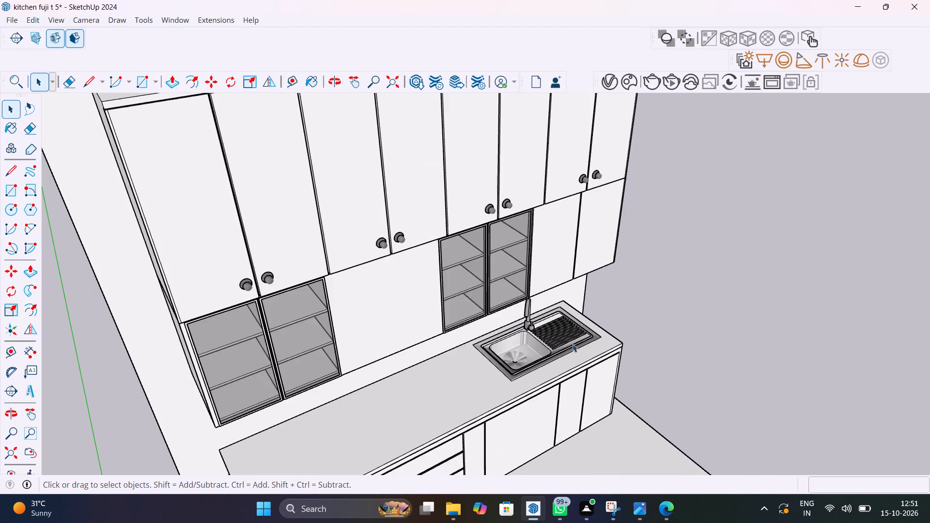
middle_drag(527, 327, 448, 317)
scroll(489, 344, down, 7)
middle_drag(532, 375, 524, 345)
scroll(524, 345, up, 1)
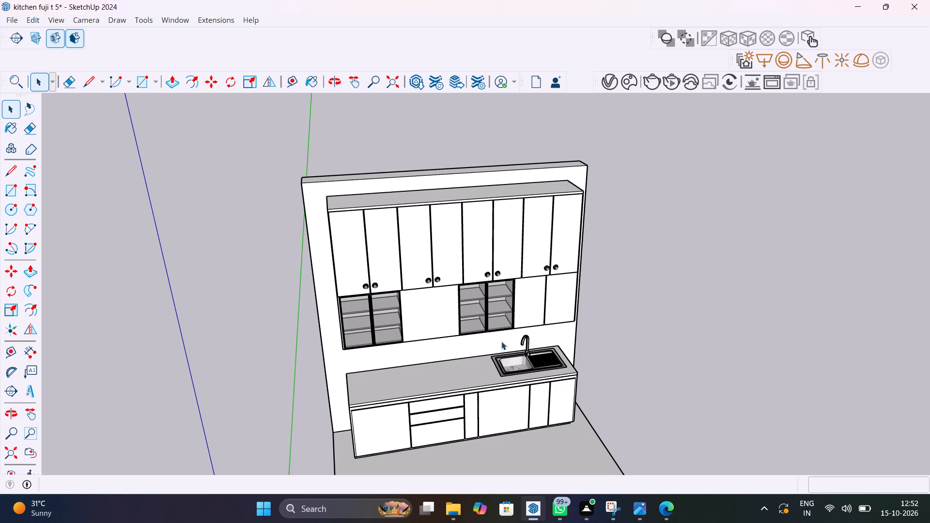
scroll(393, 389, up, 5)
scroll(465, 387, up, 5)
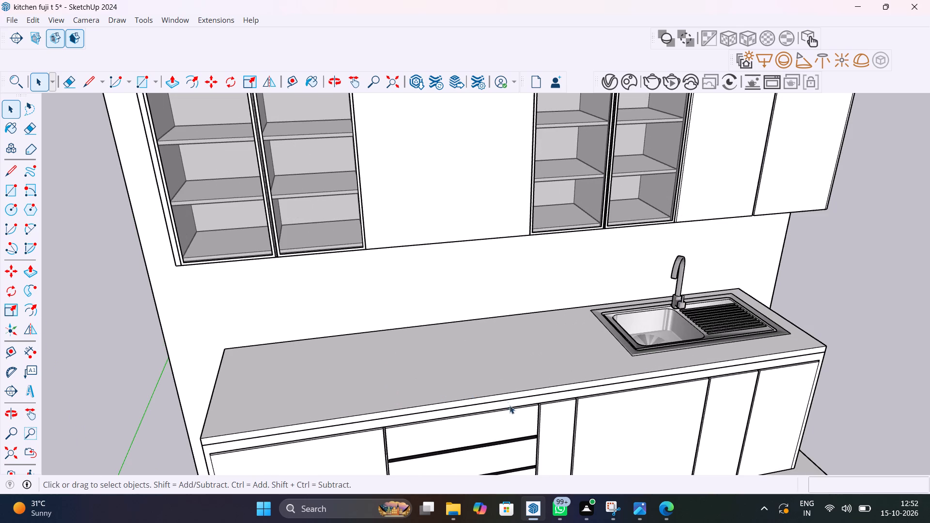
scroll(526, 420, down, 5)
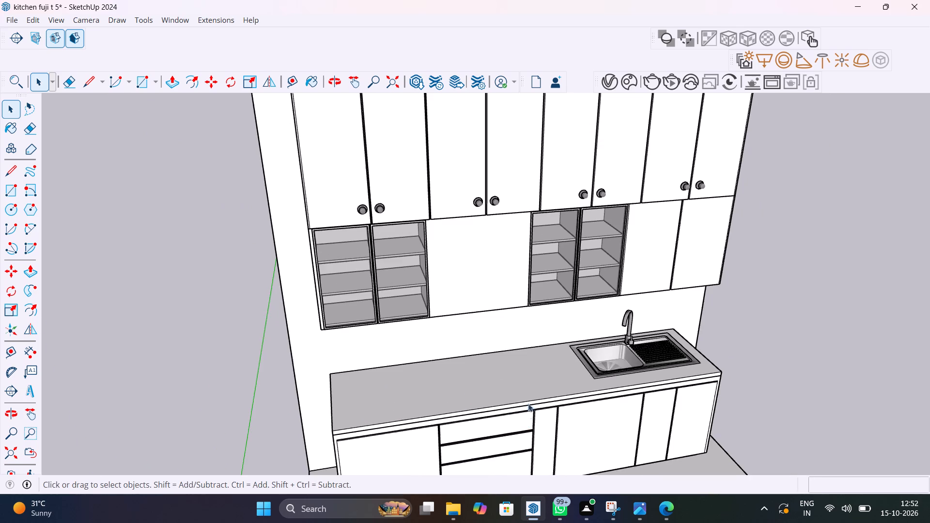
middle_drag(548, 403, 533, 316)
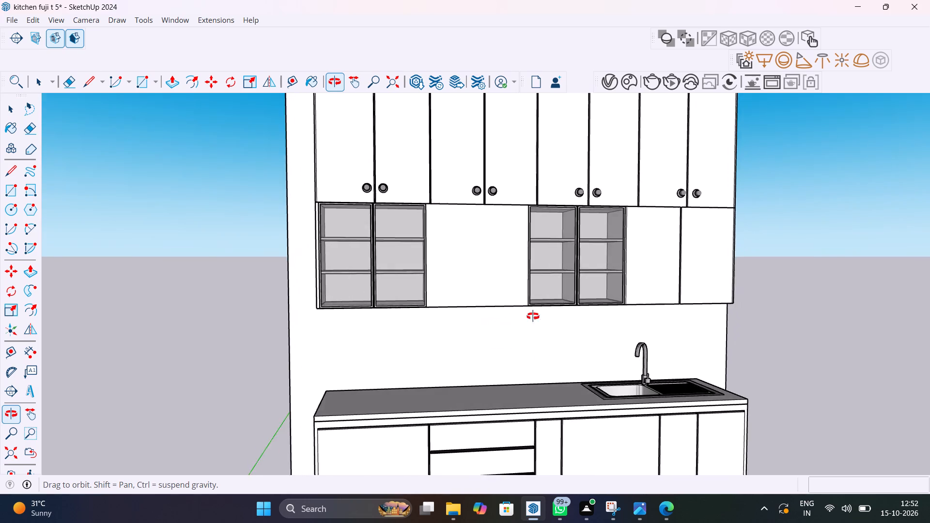
middle_drag(533, 316, 541, 416)
scroll(549, 409, down, 6)
middle_drag(575, 406, 524, 337)
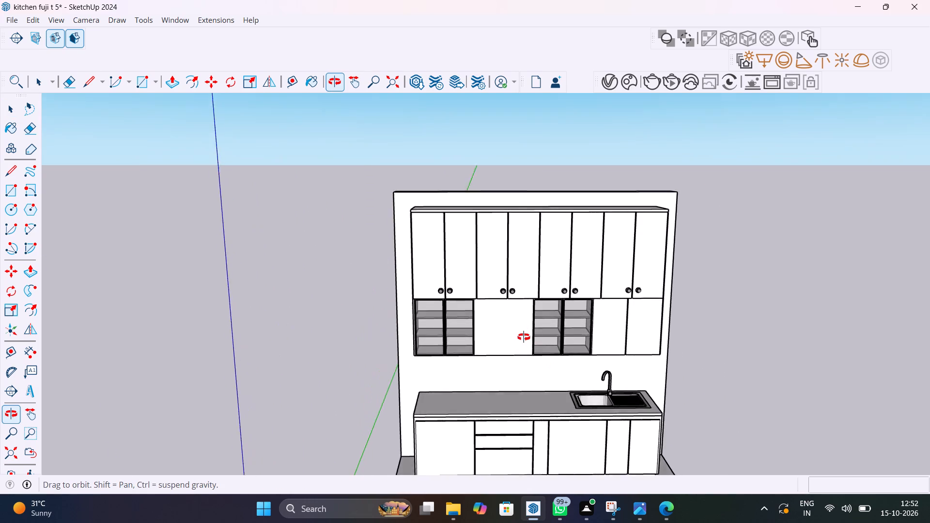
middle_drag(524, 337, 519, 320)
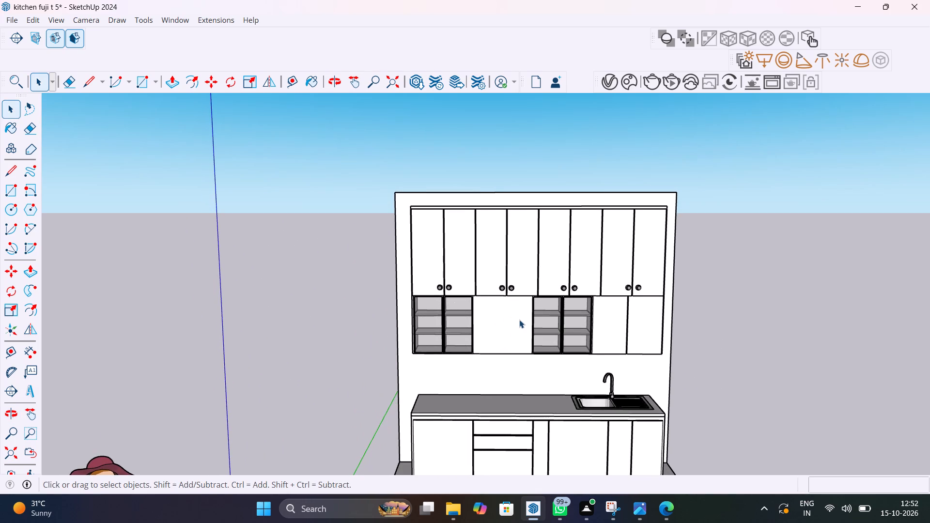
scroll(512, 350, up, 10)
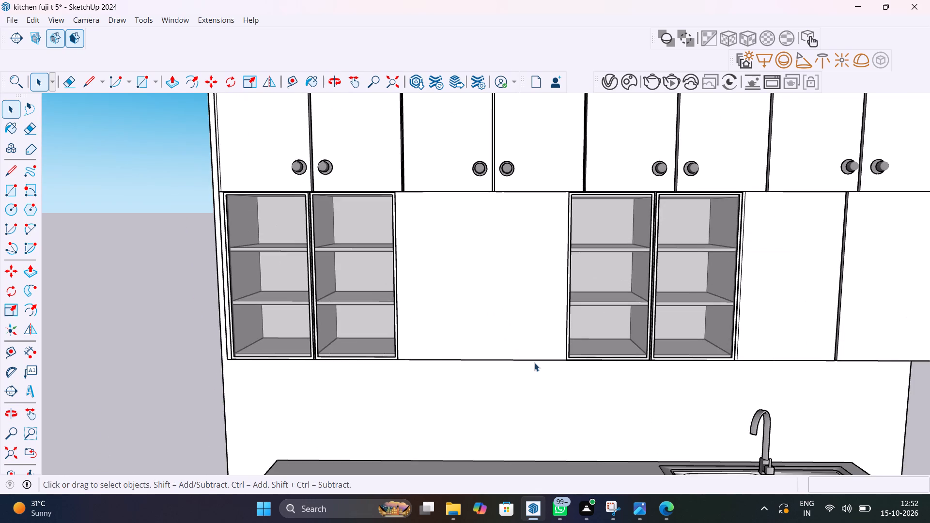
middle_drag(534, 363, 565, 338)
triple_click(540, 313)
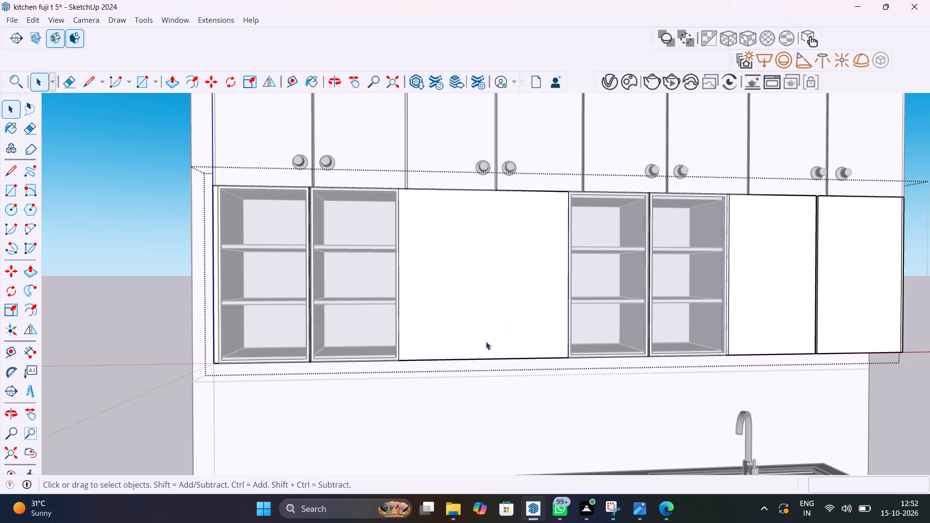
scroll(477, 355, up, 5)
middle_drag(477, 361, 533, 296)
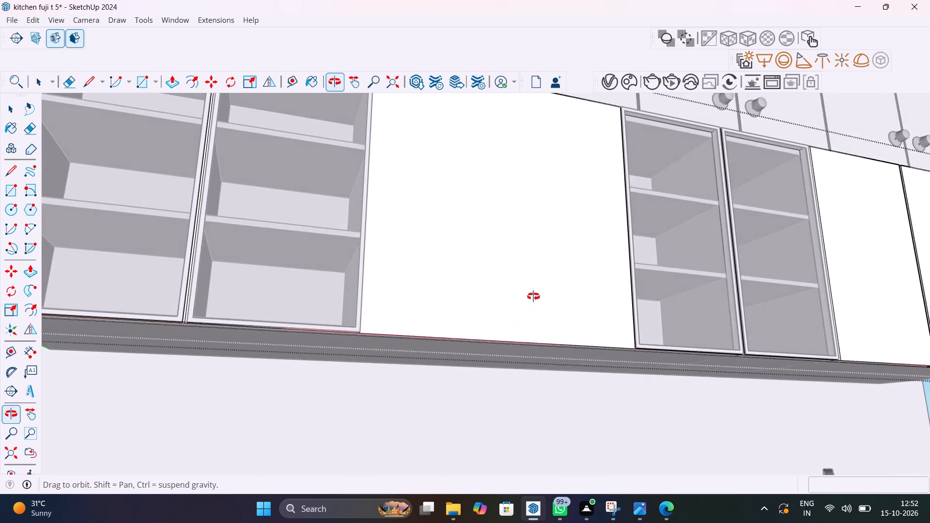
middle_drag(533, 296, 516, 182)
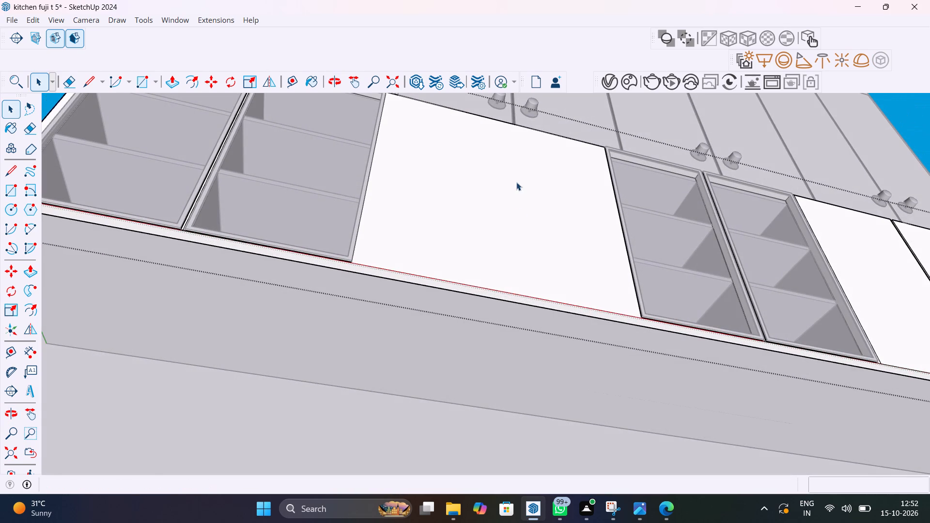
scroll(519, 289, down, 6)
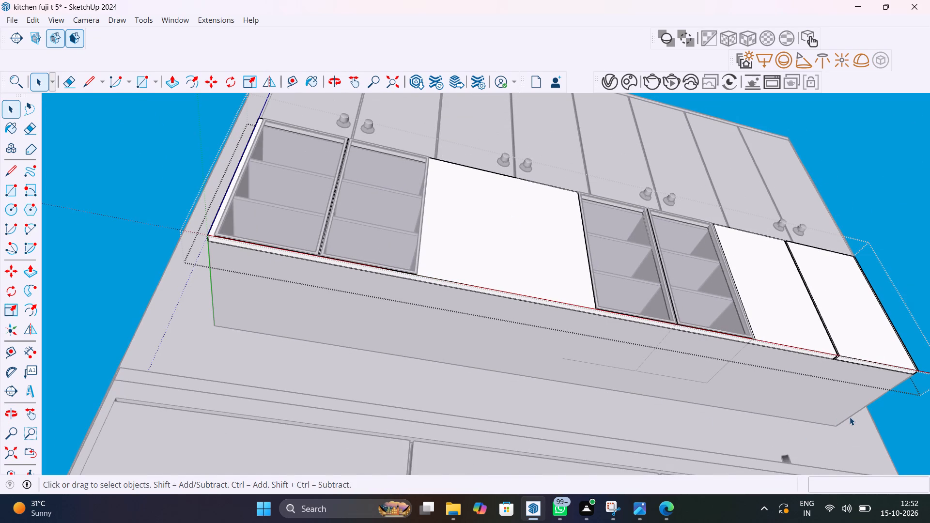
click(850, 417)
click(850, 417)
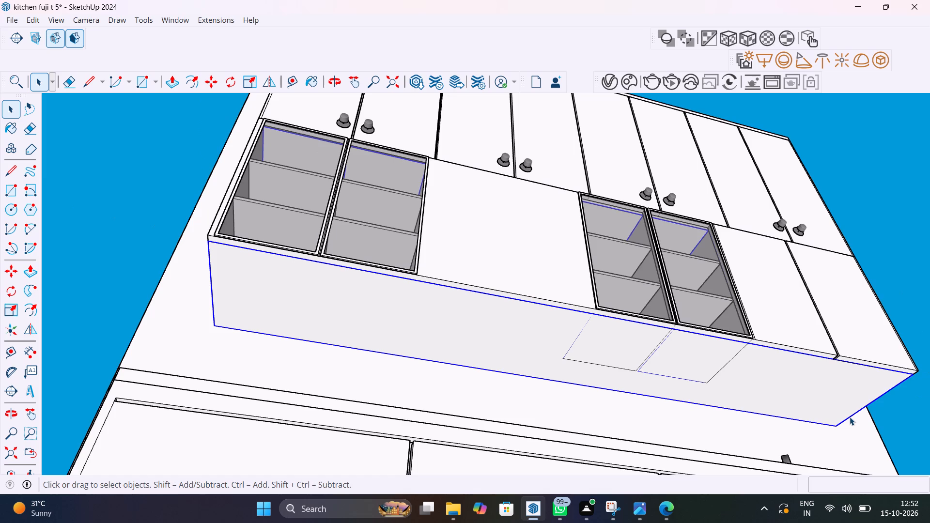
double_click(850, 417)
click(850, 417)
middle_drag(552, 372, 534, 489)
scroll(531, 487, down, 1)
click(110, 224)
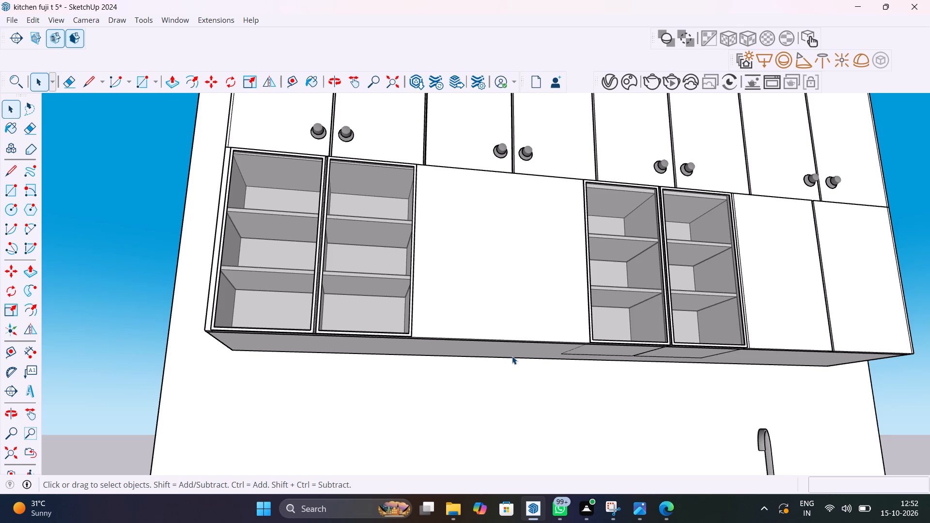
Open the lower row of wall cabinets for editing and select its long underside face.
scroll(512, 355, up, 7)
click(475, 344)
double_click(475, 342)
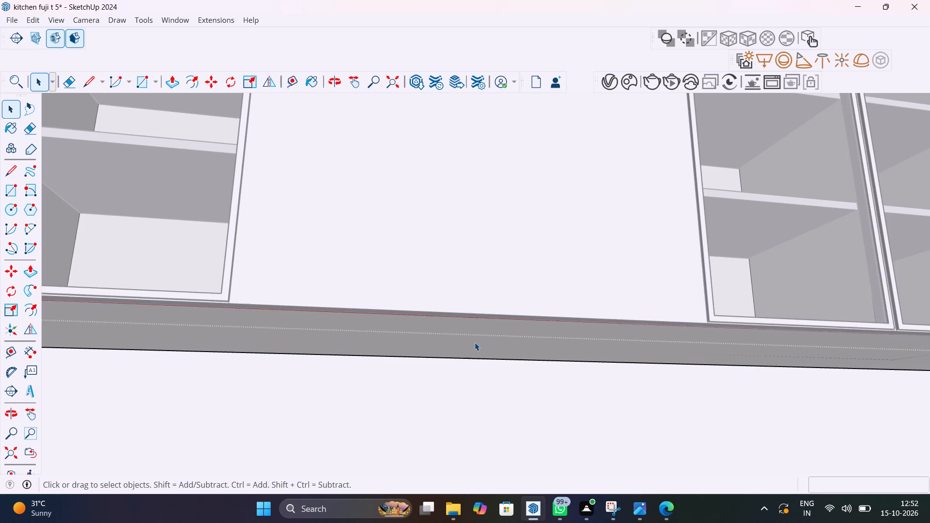
click(475, 342)
middle_drag(492, 337, 501, 255)
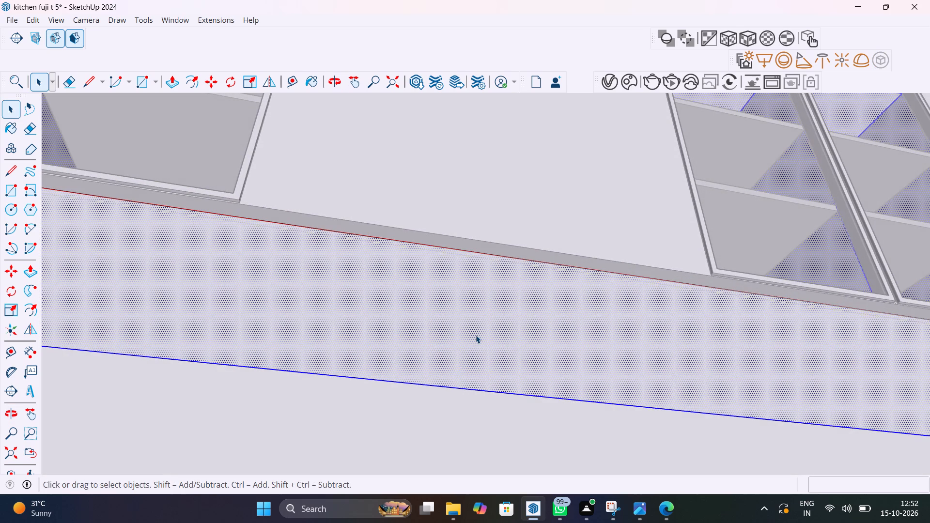
click(476, 335)
scroll(478, 338, down, 7)
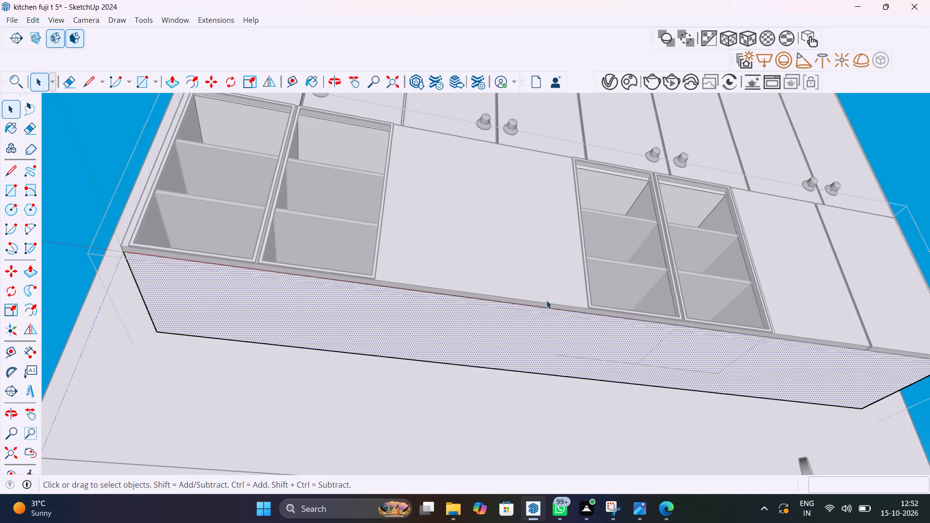
middle_drag(558, 333, 545, 286)
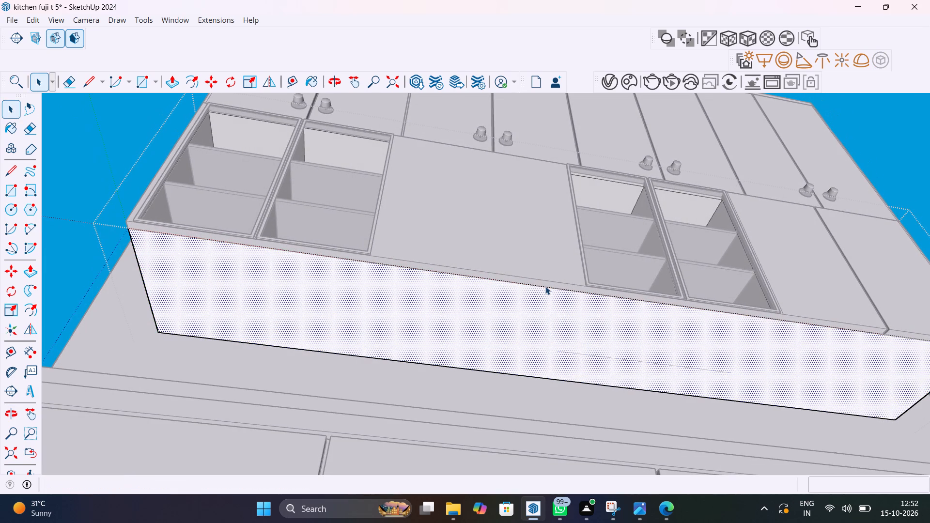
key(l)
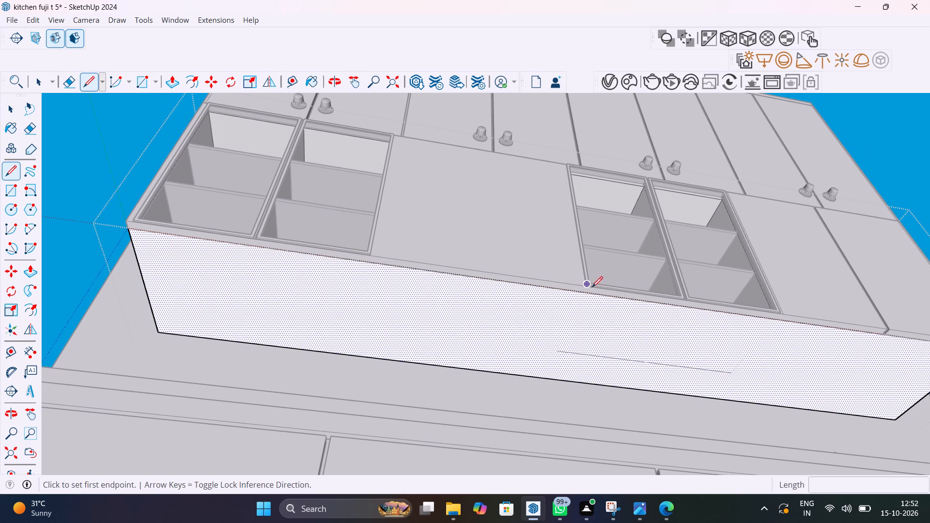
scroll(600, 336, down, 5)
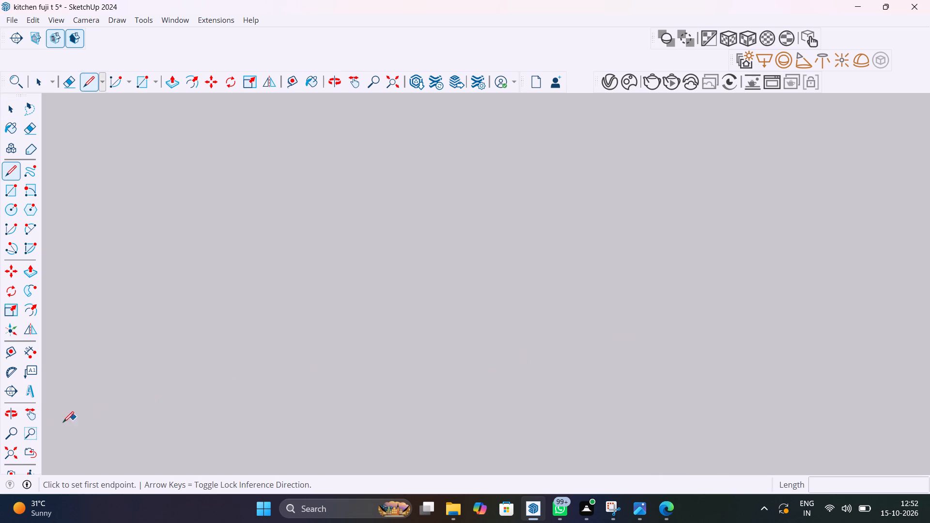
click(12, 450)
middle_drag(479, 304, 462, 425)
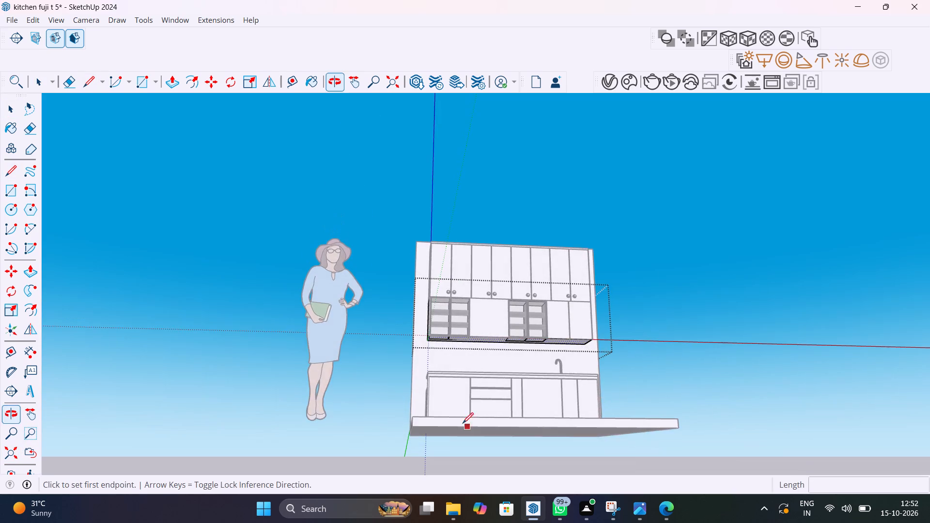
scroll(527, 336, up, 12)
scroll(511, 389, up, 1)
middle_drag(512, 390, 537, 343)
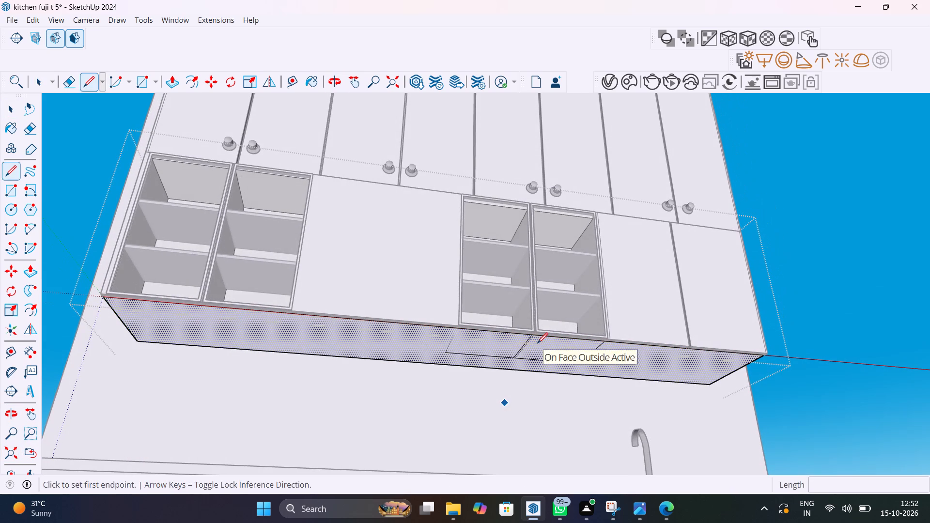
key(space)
Place a guide across the underside about 4' 5" from its sink-side end edge, where the plain middle panel meets the shelf unit.
text(T)
click(734, 372)
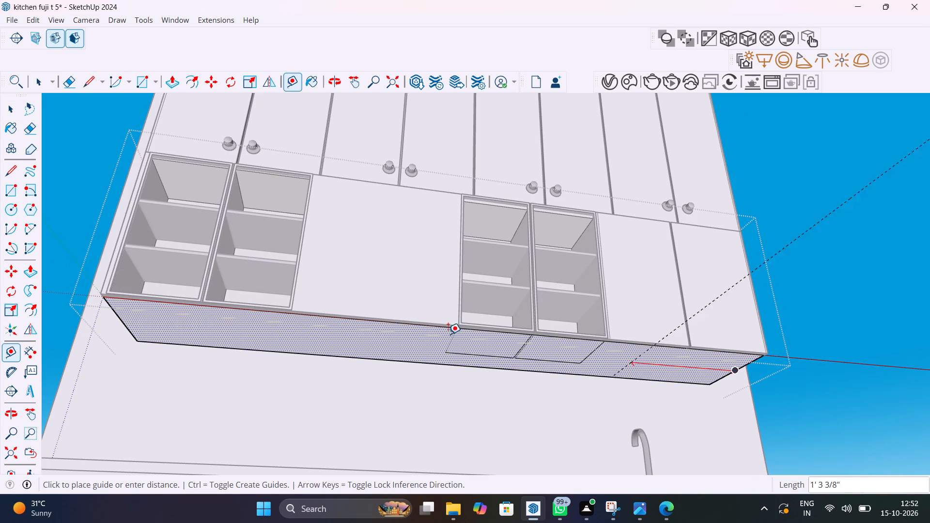
scroll(451, 335, up, 10)
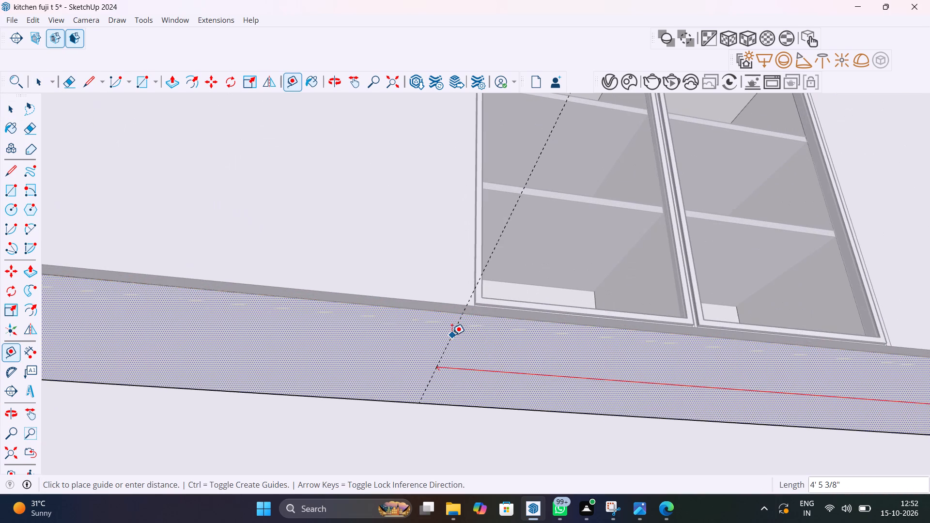
click(476, 321)
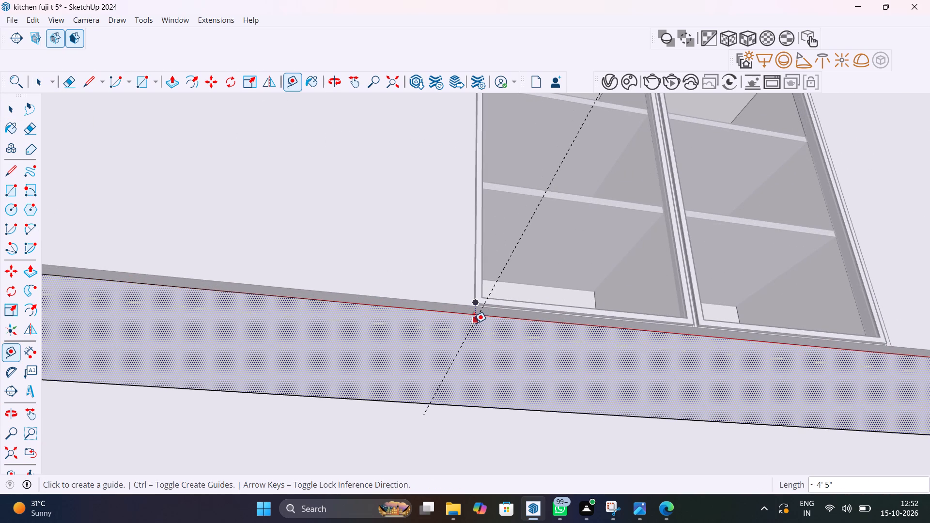
click(474, 323)
scroll(397, 332, down, 7)
key(space)
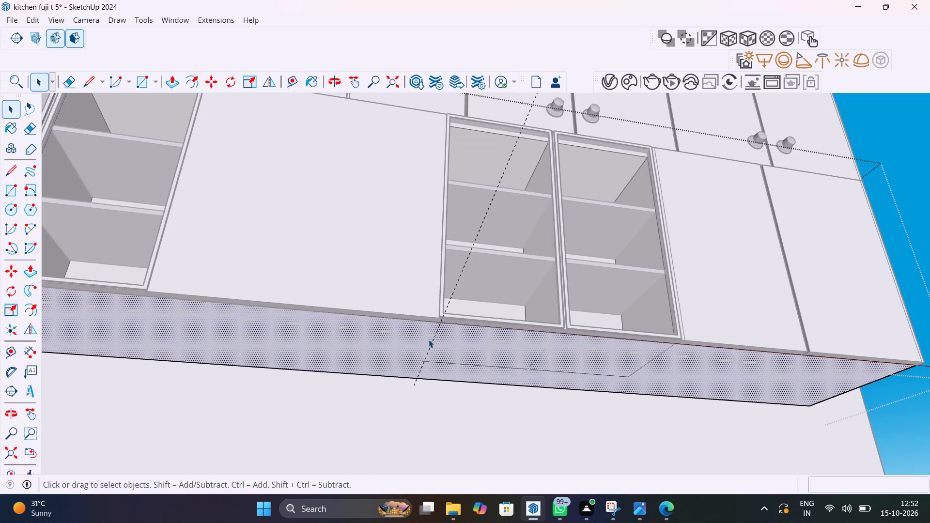
Place a second guide about 2' 7/16" from the first, at the plain middle panel's opposite edge.
key(t)
click(431, 342)
scroll(299, 341, down, 8)
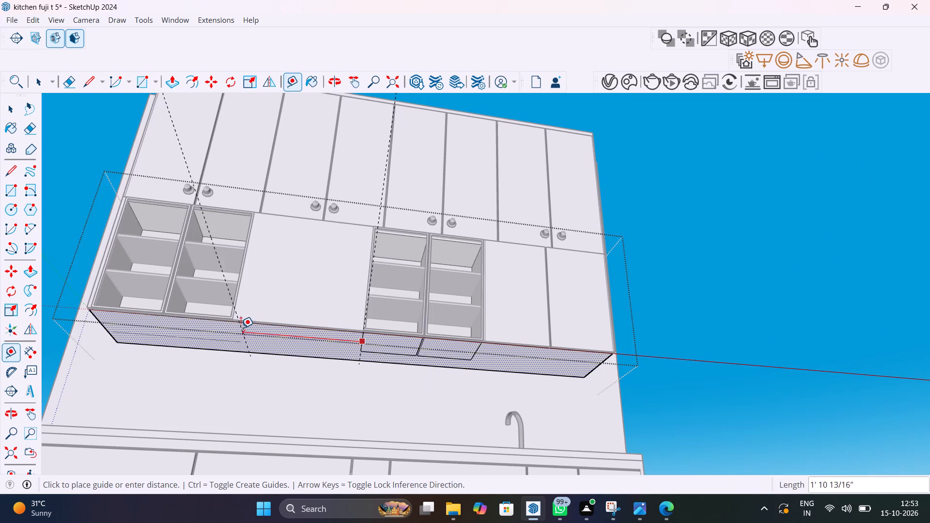
scroll(235, 327, up, 16)
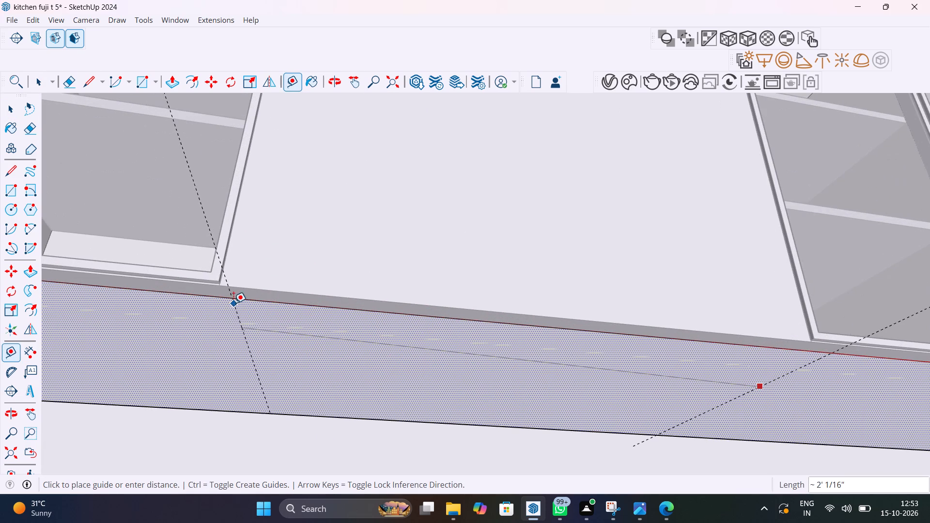
click(220, 299)
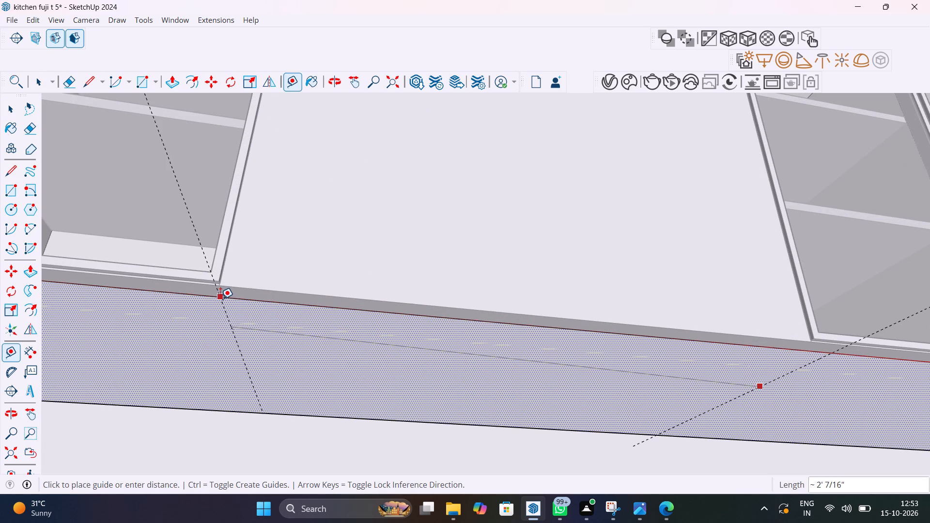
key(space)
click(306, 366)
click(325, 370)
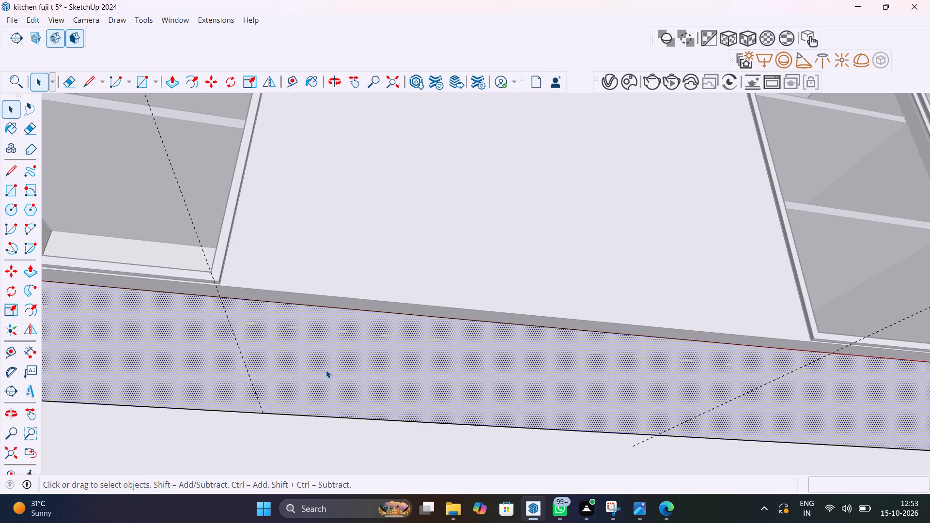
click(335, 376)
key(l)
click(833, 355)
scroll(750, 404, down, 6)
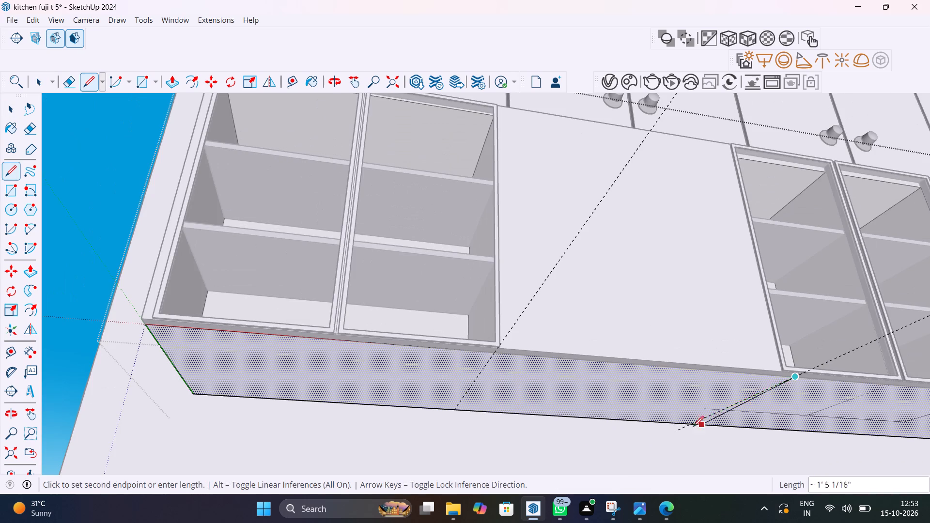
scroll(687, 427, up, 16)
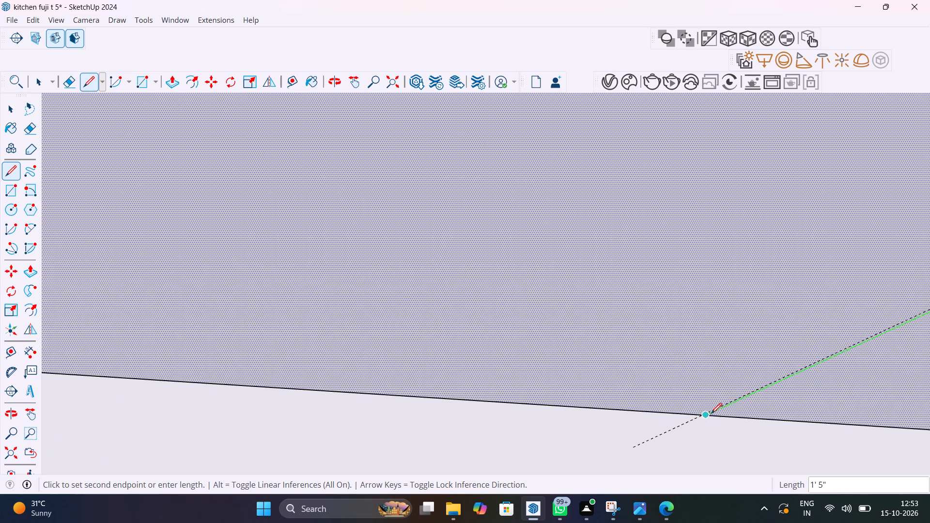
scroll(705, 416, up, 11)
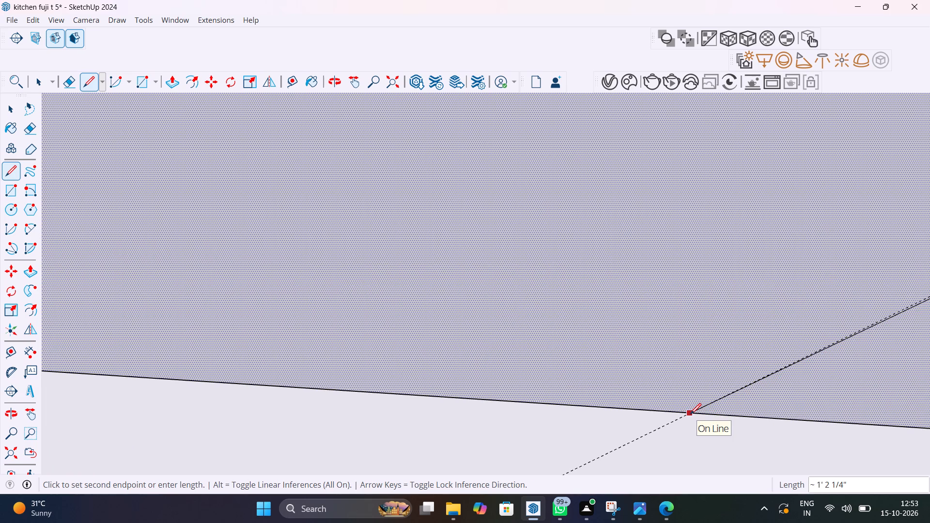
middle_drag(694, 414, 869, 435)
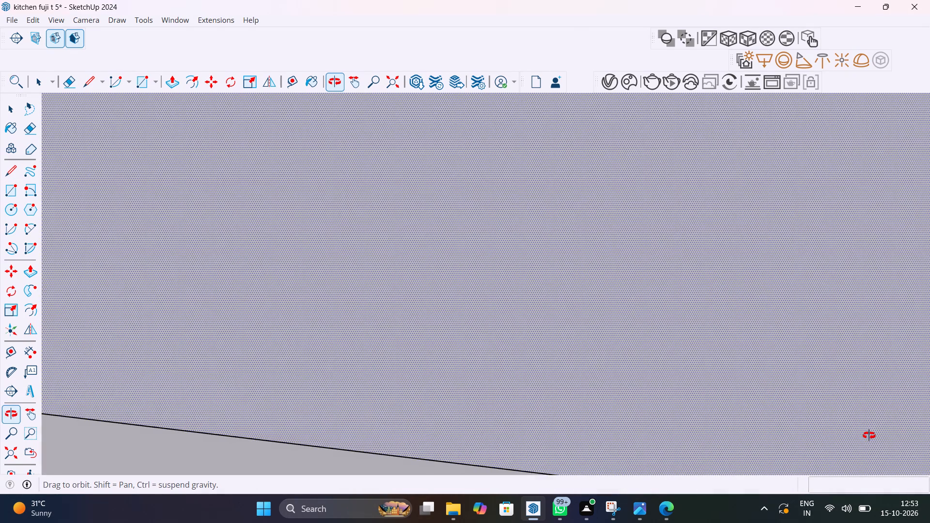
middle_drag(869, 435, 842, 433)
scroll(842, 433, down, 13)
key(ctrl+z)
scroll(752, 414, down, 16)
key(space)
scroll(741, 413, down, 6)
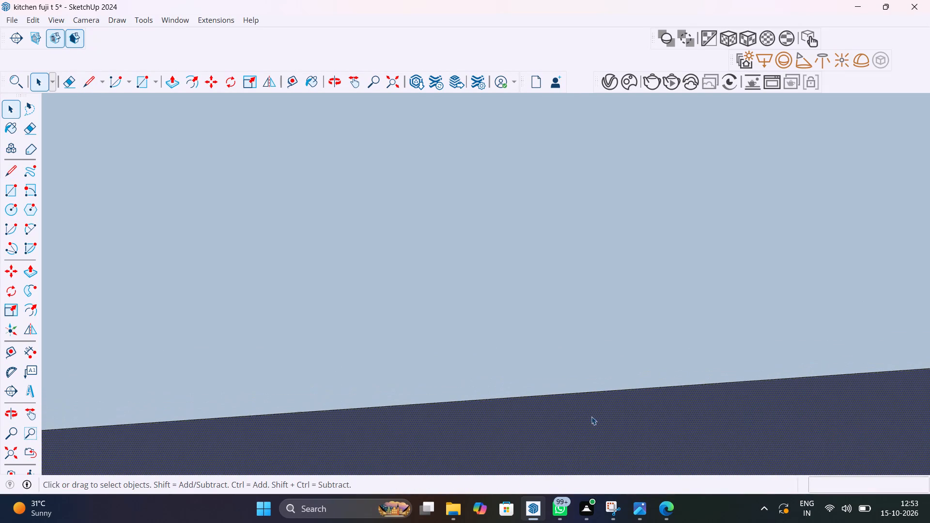
Reopen the lower row of wall cabinets for editing and delete both guides across its underside at the plain middle panel's edges.
click(19, 454)
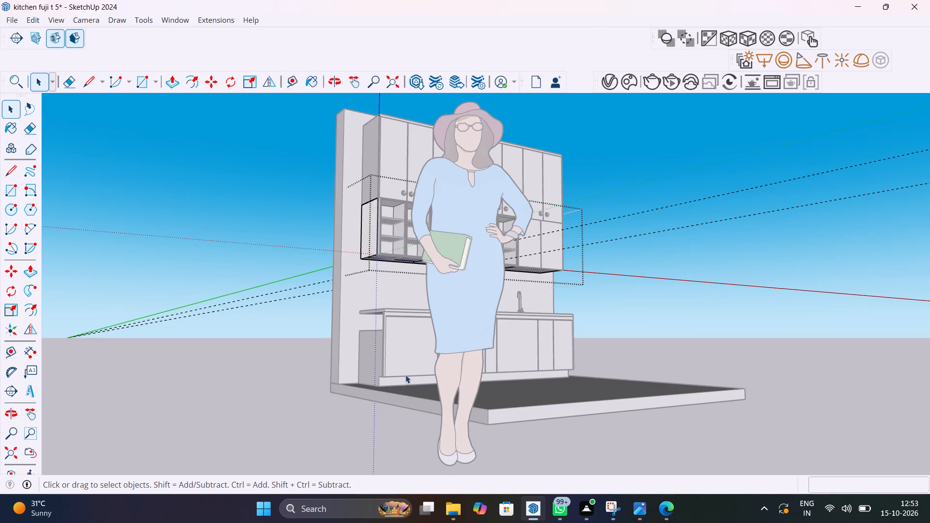
click(390, 457)
middle_drag(432, 434, 449, 309)
scroll(446, 313, up, 1)
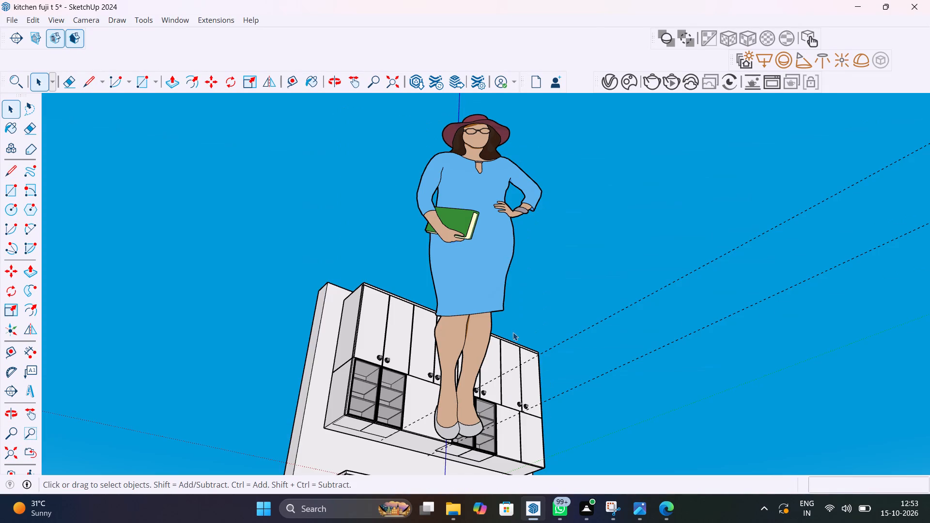
middle_drag(588, 410, 560, 224)
middle_drag(645, 469, 620, 287)
scroll(617, 323, up, 1)
middle_drag(671, 391, 668, 277)
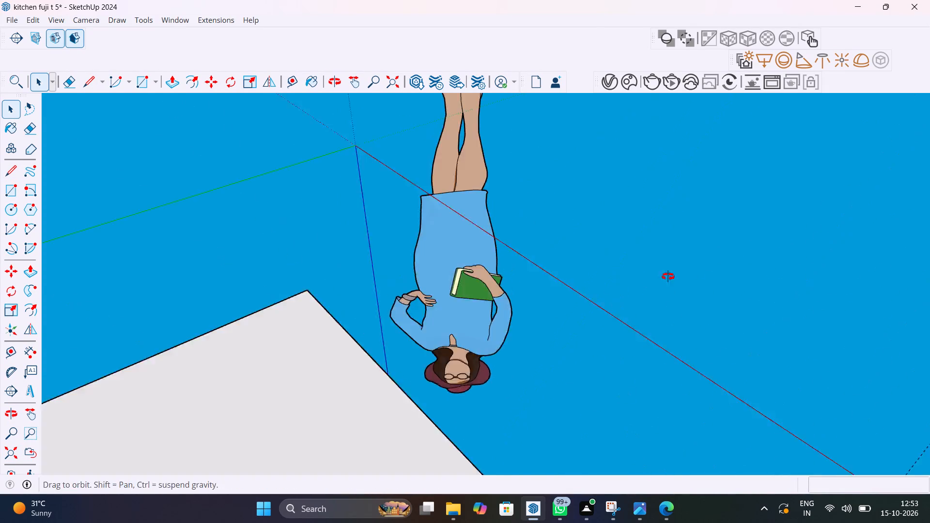
middle_drag(668, 277, 681, 242)
scroll(681, 242, up, 1)
scroll(560, 391, down, 20)
scroll(560, 391, down, 20)
scroll(560, 391, down, 1)
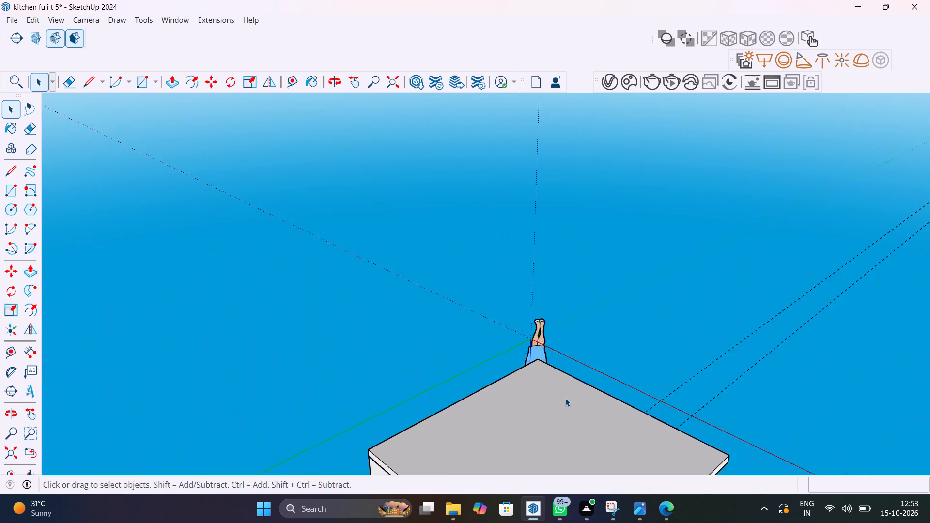
scroll(565, 398, down, 9)
middle_drag(578, 451, 367, 328)
scroll(475, 466, up, 2)
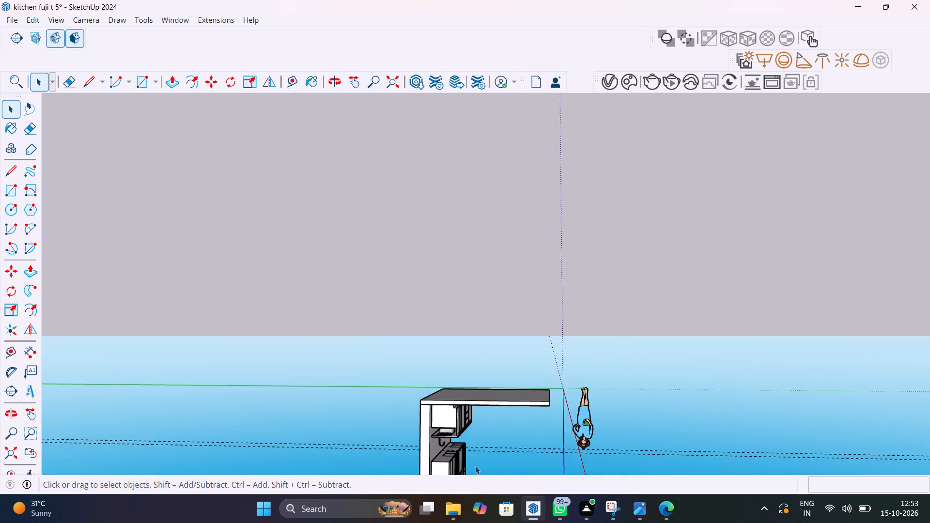
scroll(475, 466, up, 9)
scroll(463, 419, up, 3)
middle_drag(483, 390, 475, 315)
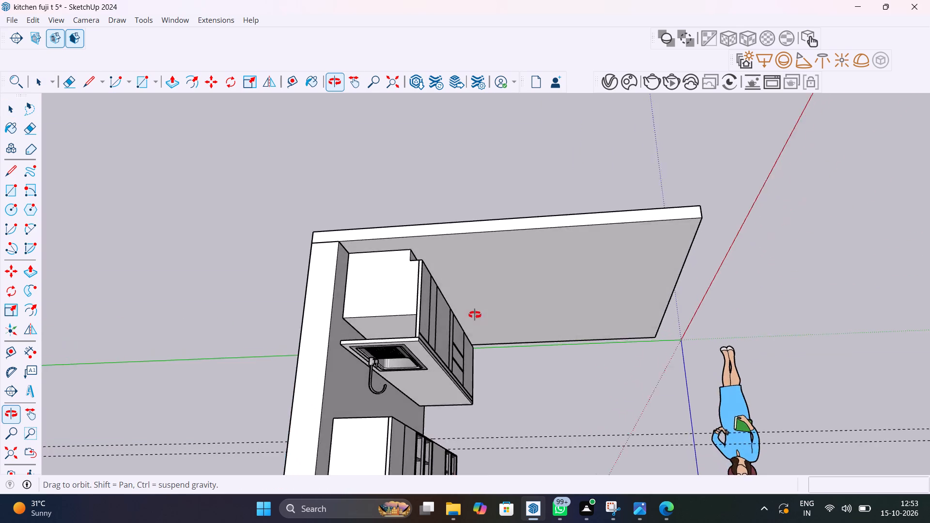
middle_drag(475, 315, 319, 439)
scroll(475, 432, up, 10)
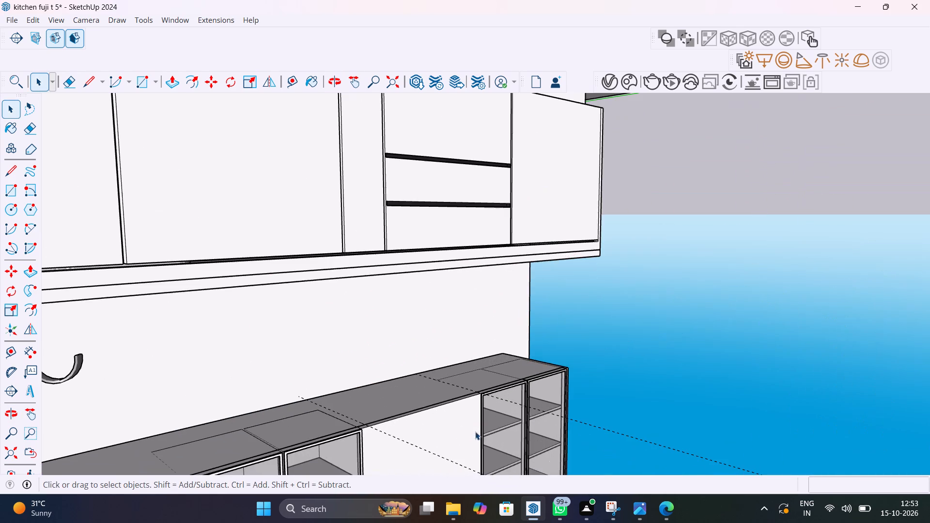
shift+middle_drag(555, 400, 480, 397)
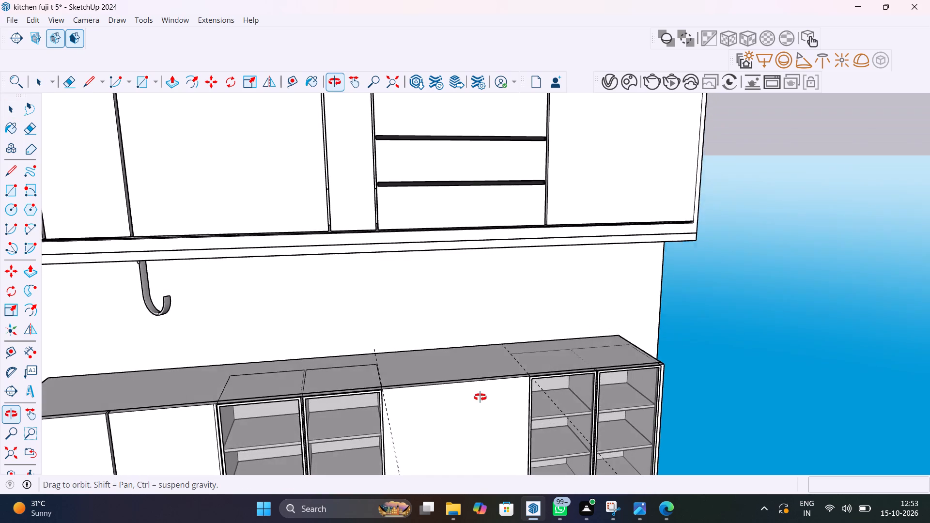
shift+middle_drag(480, 397, 480, 395)
scroll(490, 373, up, 8)
middle_drag(497, 373, 494, 407)
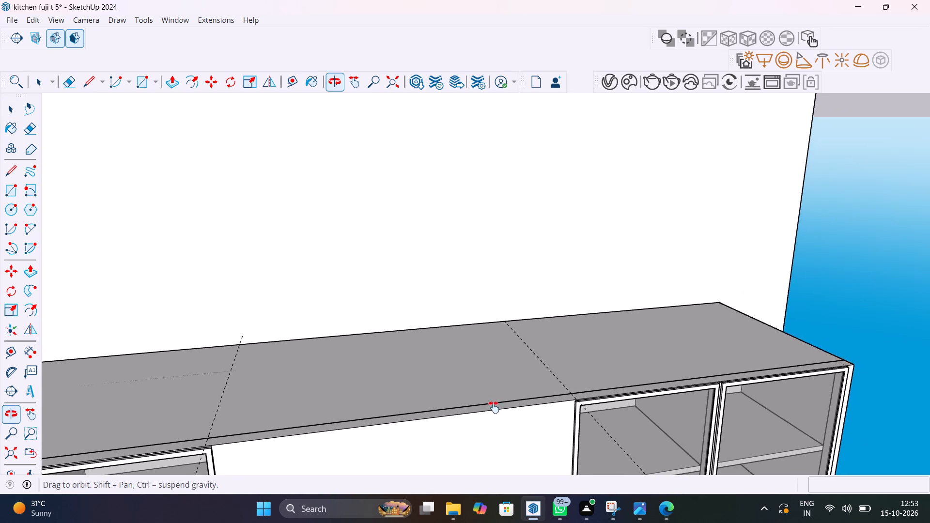
middle_drag(494, 407, 502, 412)
key(space)
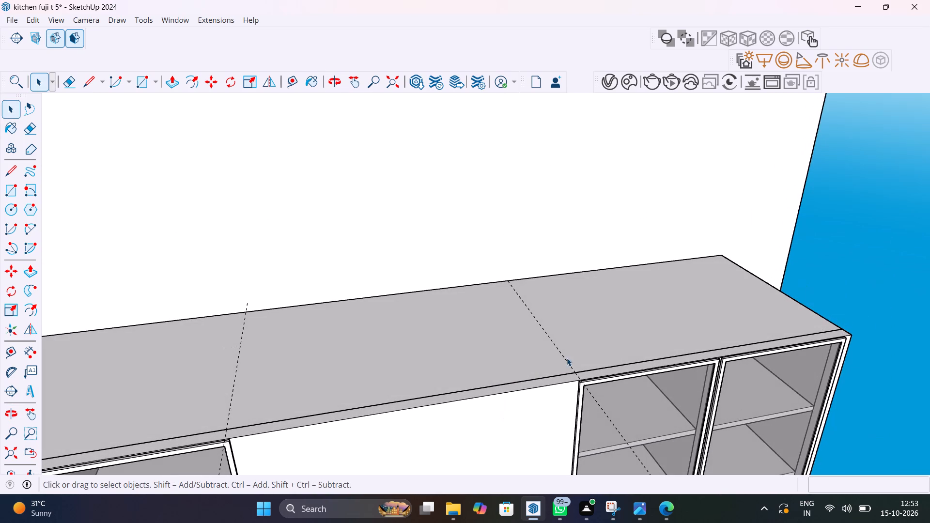
click(569, 360)
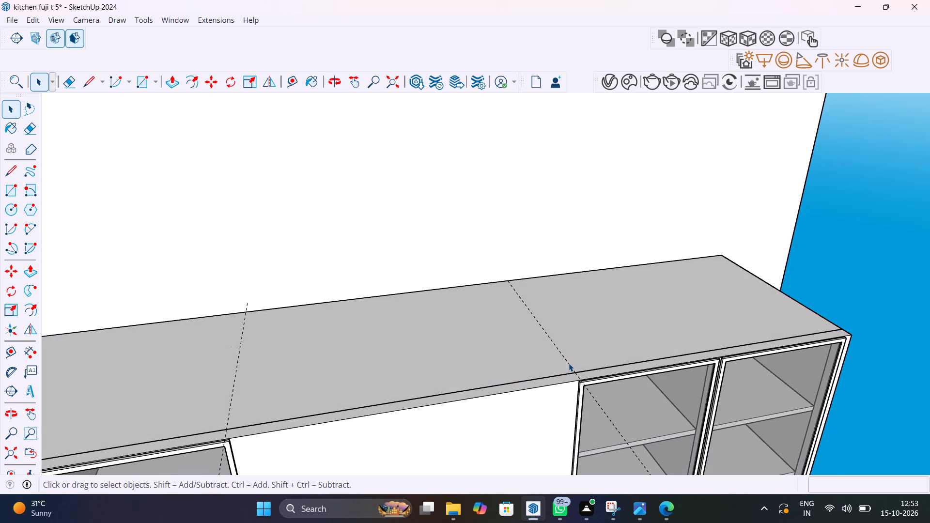
click(569, 363)
double_click(568, 363)
click(568, 363)
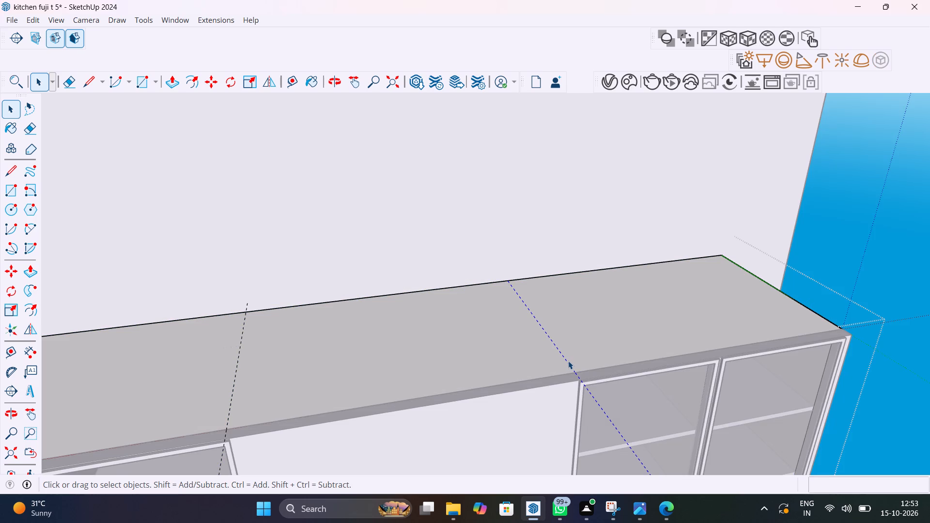
key(Delete)
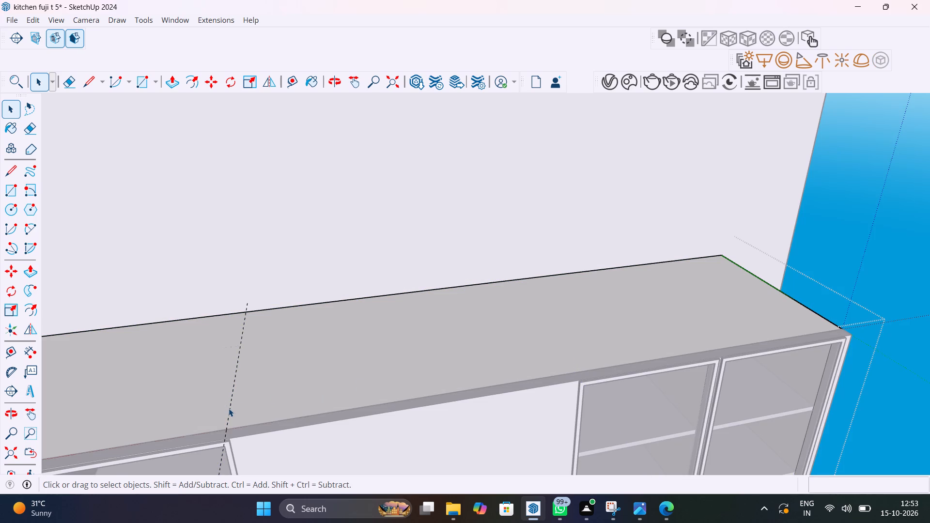
click(232, 402)
key(Delete)
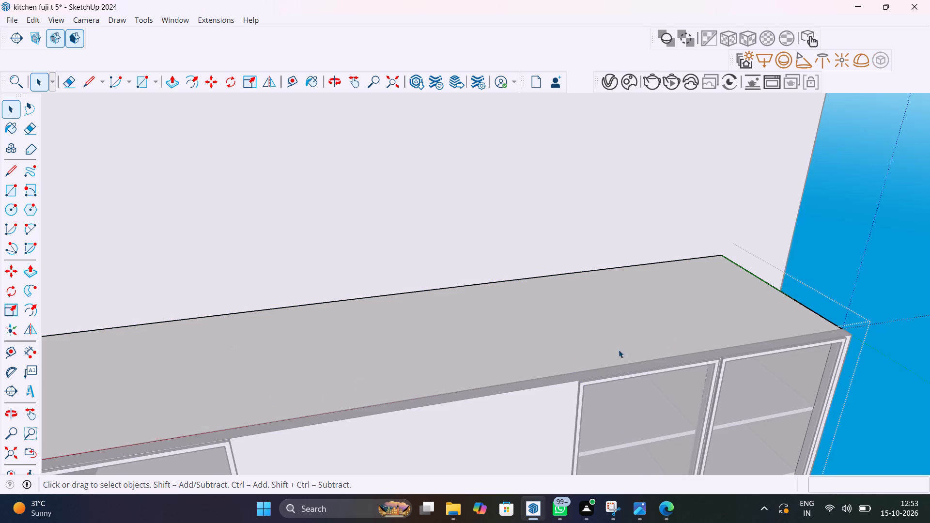
Copy the underside's end edge about 2' 11/16" to the middle panel's near side, and again about 2' 5/16" to its far side.
click(811, 310)
key(m)
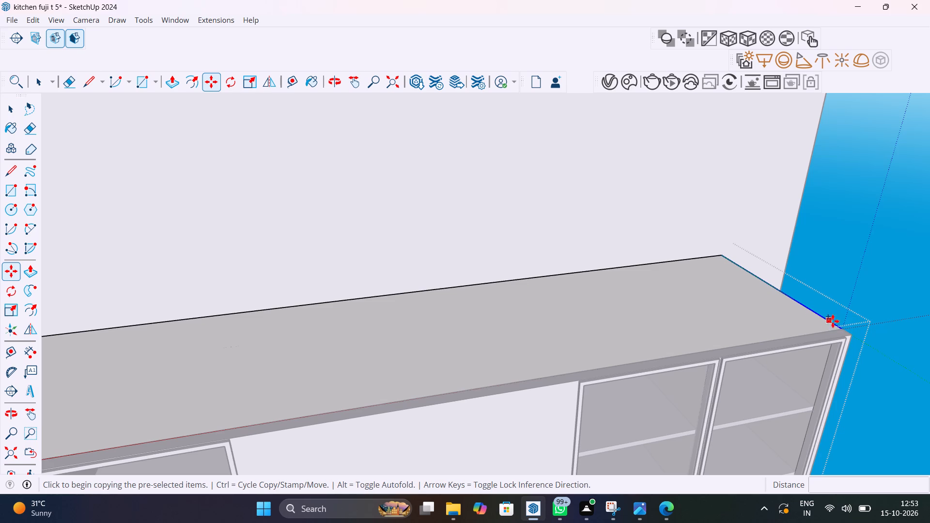
click(841, 329)
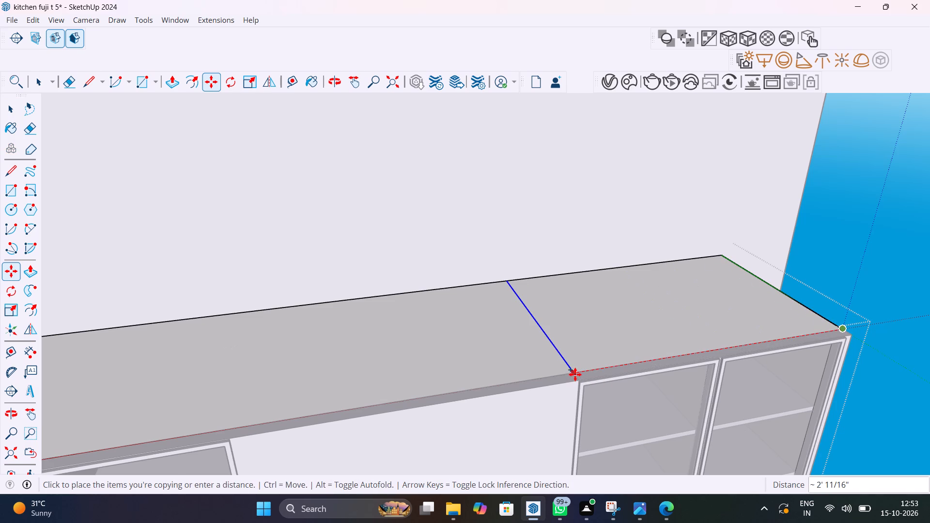
click(575, 374)
click(575, 374)
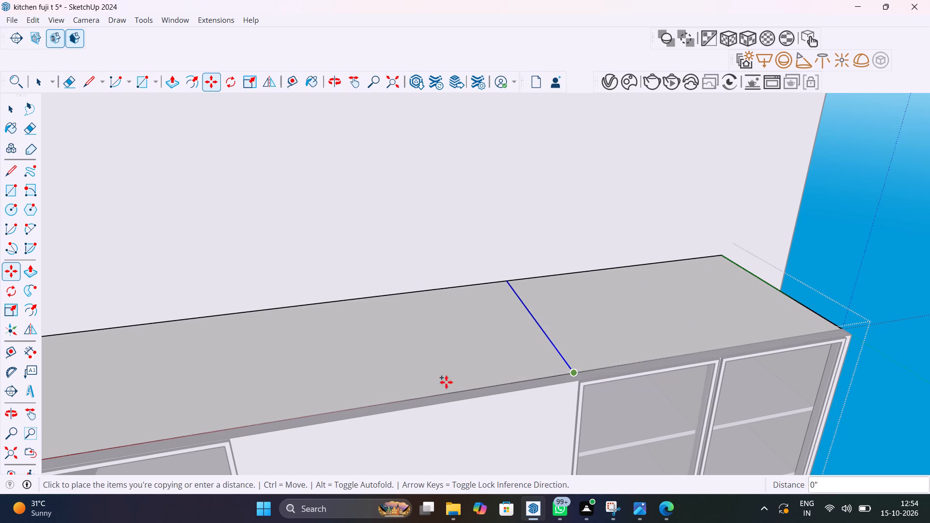
click(228, 426)
key(space)
Push the underside section behind the middle panel about 8 9/16" up into the cabinet to form a recess.
click(409, 382)
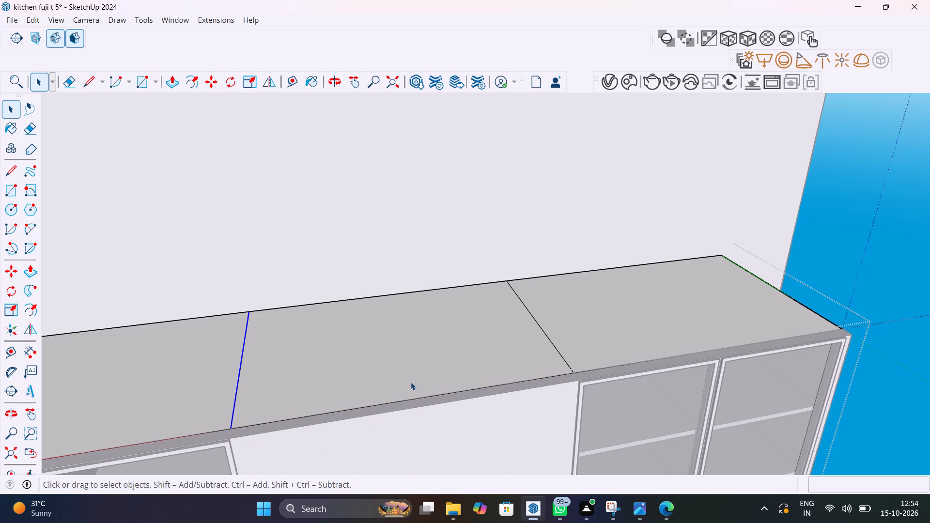
key(p)
click(411, 382)
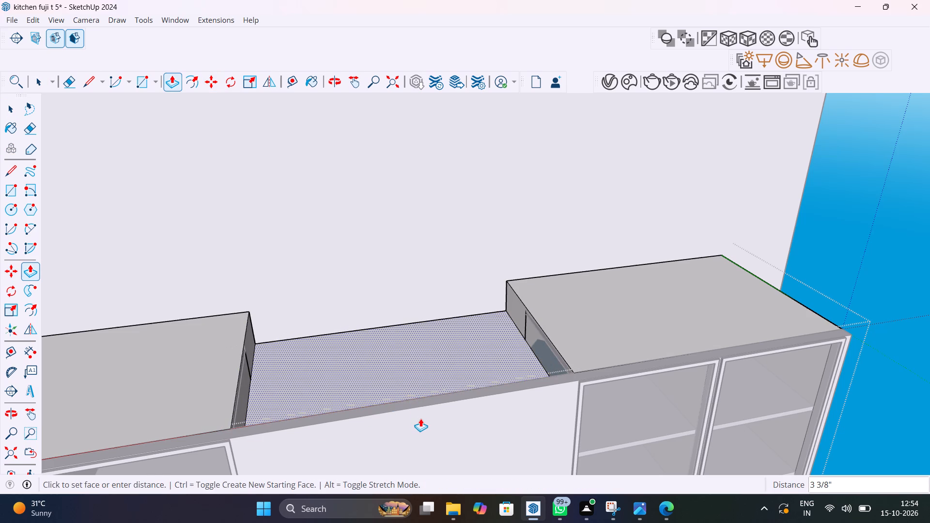
click(430, 471)
key(space)
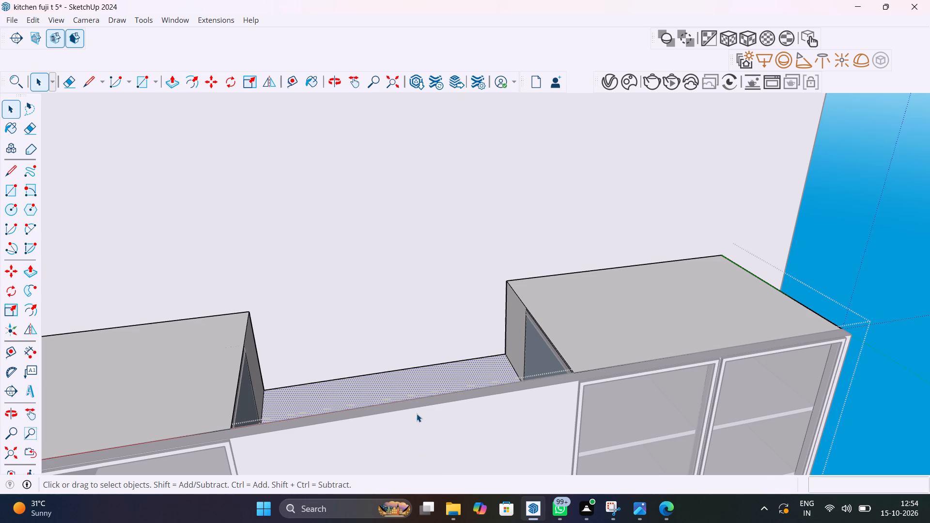
Open the lower wall cabinets' front frame for editing and copy its underside's end edge about 2' 11/16" to the plain middle panel's near side.
click(430, 399)
double_click(436, 403)
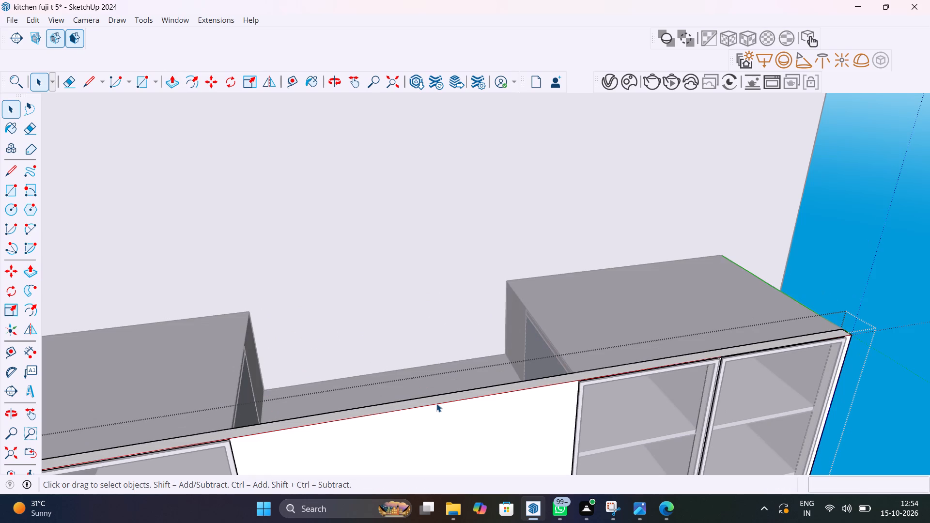
click(436, 403)
middle_drag(449, 405, 456, 450)
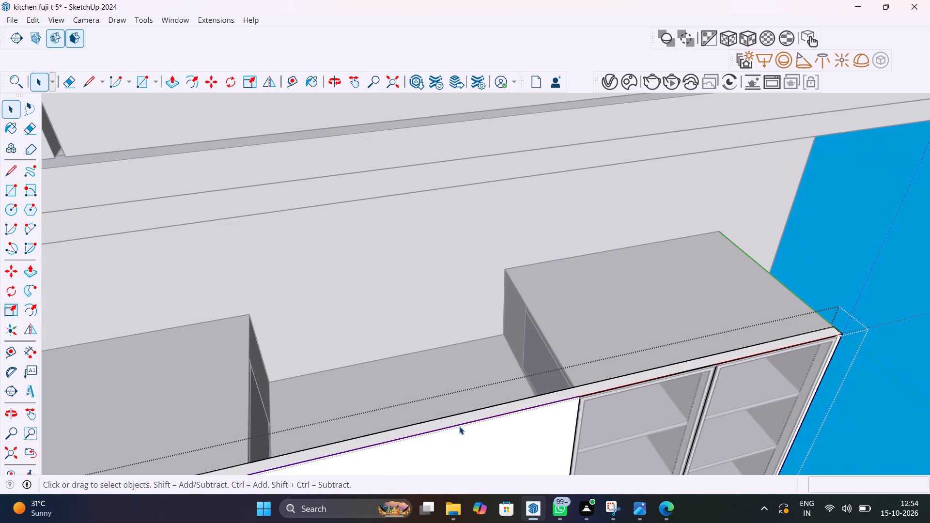
shift+middle_drag(459, 426, 461, 378)
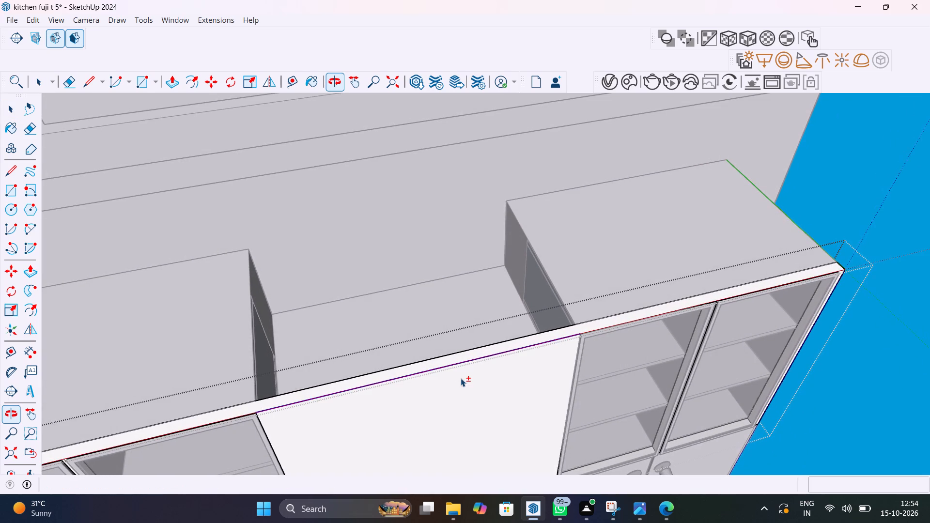
scroll(466, 368, up, 5)
scroll(631, 306, up, 8)
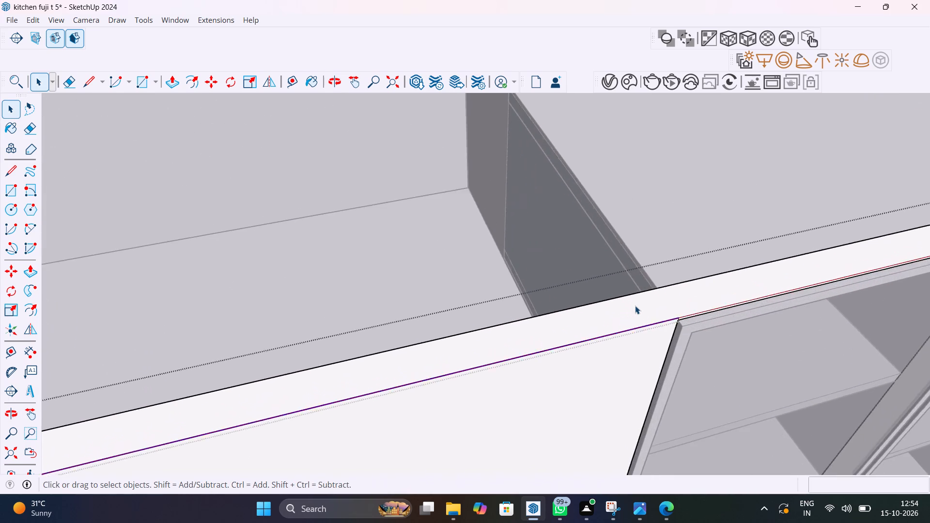
middle_drag(633, 307, 561, 319)
click(559, 340)
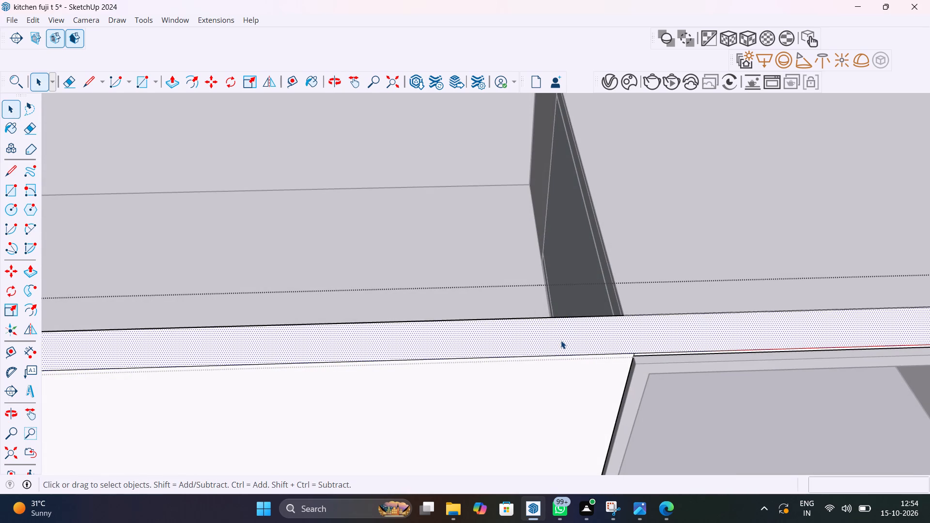
key(space)
scroll(561, 340, down, 7)
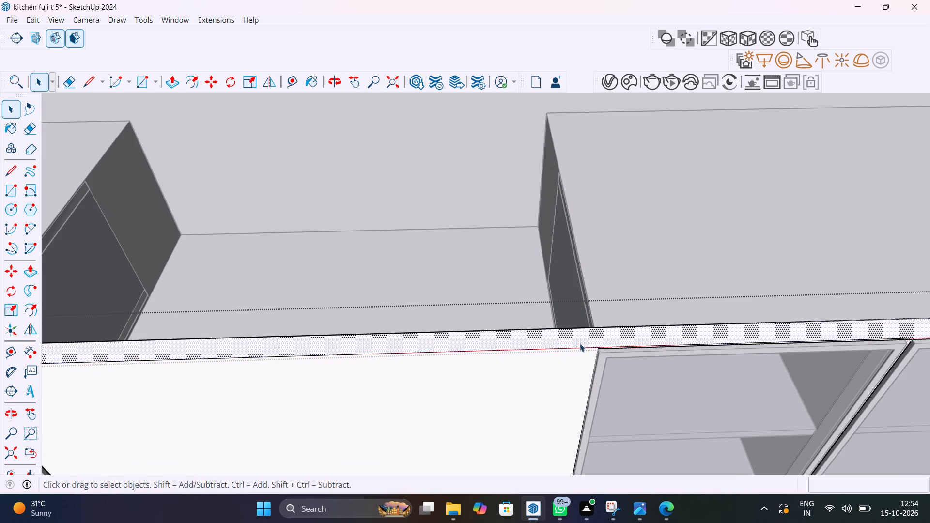
scroll(926, 316, down, 5)
shift+middle_drag(771, 329, 543, 327)
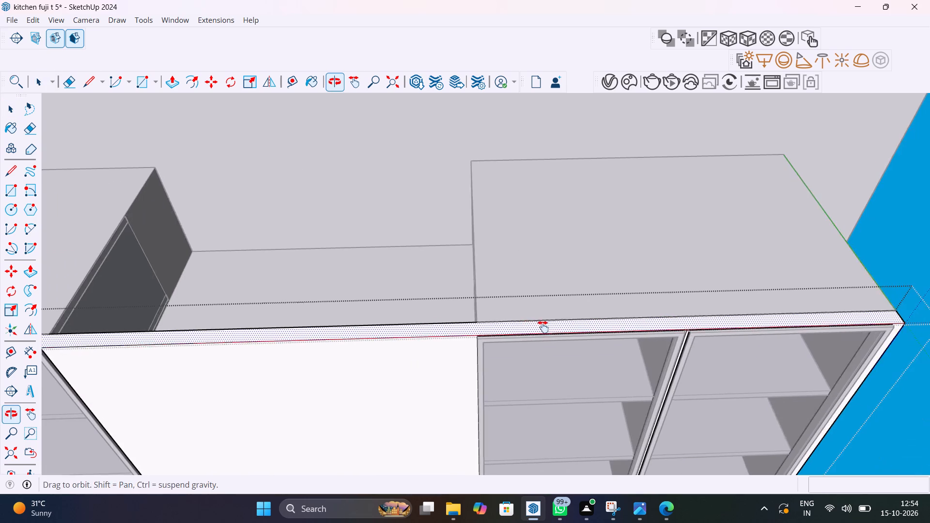
shift+middle_drag(543, 327, 540, 328)
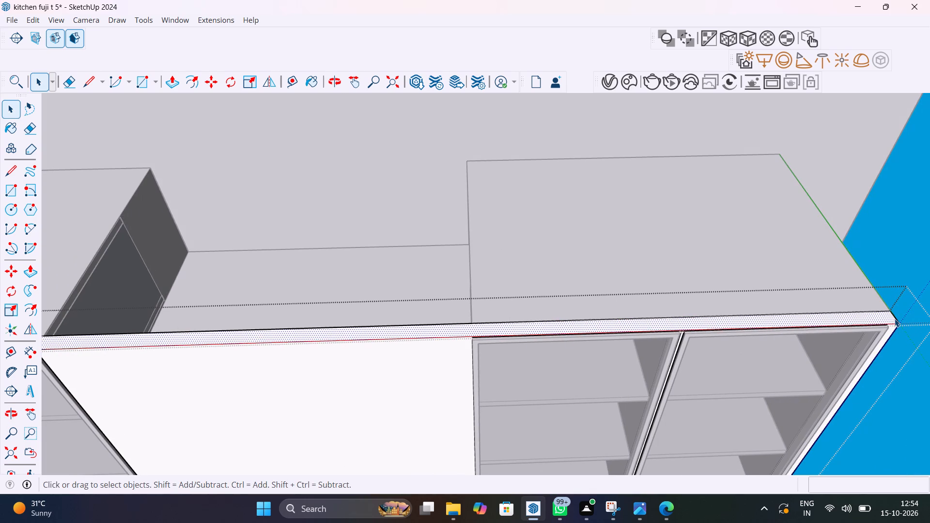
click(896, 317)
key(m)
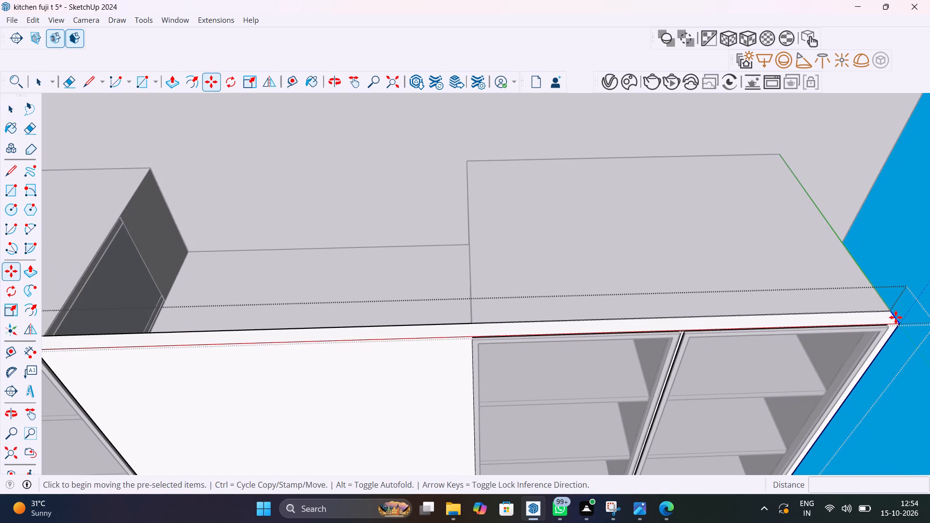
click(899, 322)
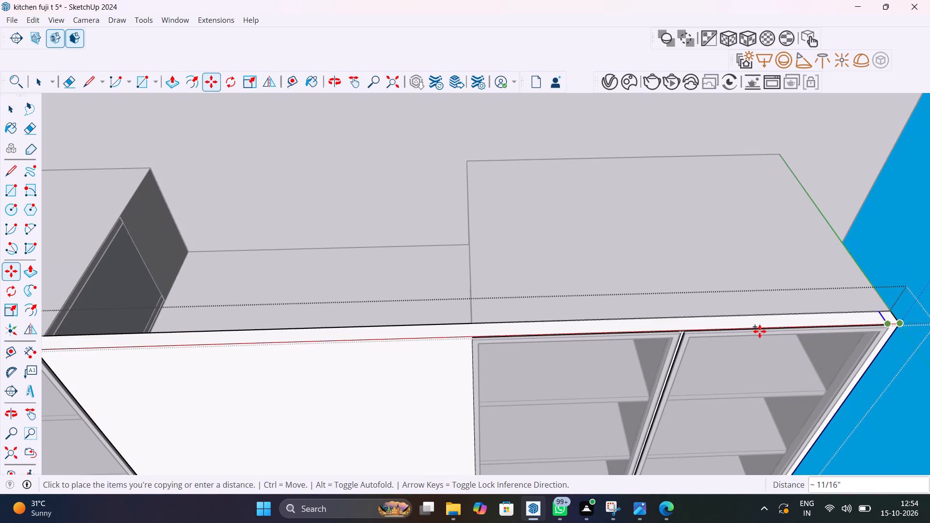
scroll(474, 332, up, 14)
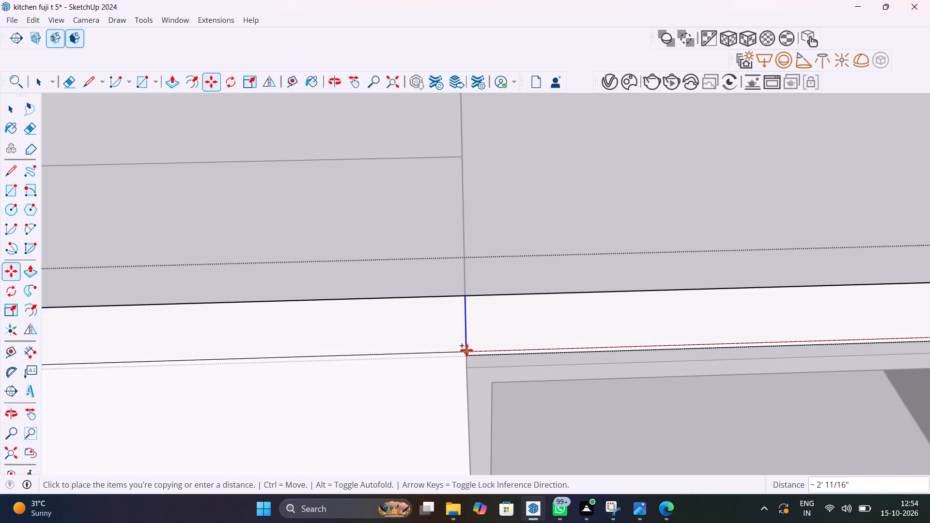
click(466, 350)
Copy that edge again about 2' 5/16" to the far side of the plain middle panel.
click(466, 350)
scroll(421, 349, down, 15)
shift+middle_drag(424, 350, 768, 353)
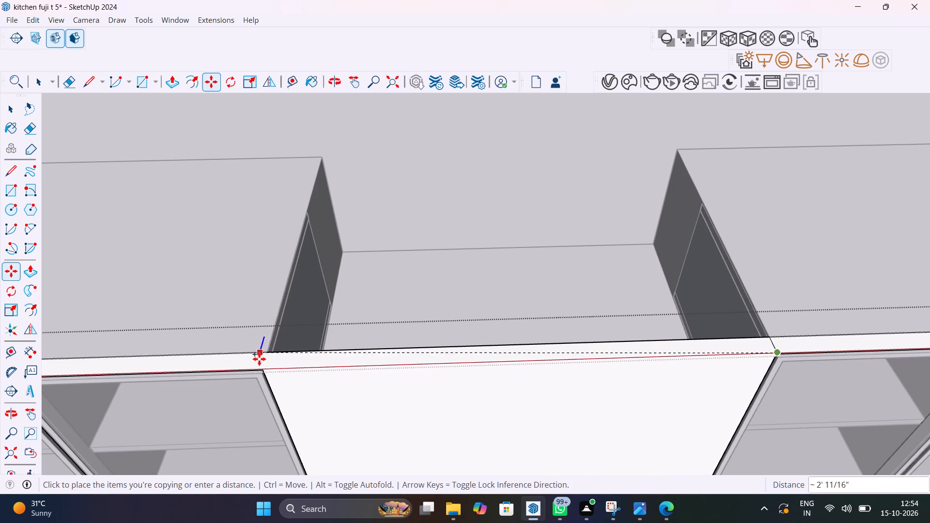
scroll(263, 367, up, 20)
scroll(263, 367, up, 6)
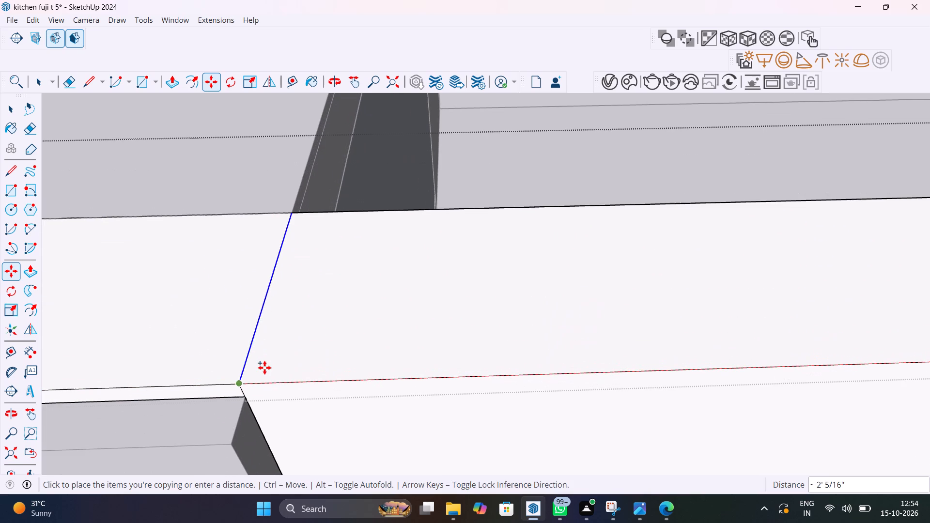
click(242, 381)
key(space)
Push the front strip's underside section at the middle panel up 8 9/16", level with the recess behind it.
scroll(431, 371, down, 7)
click(513, 347)
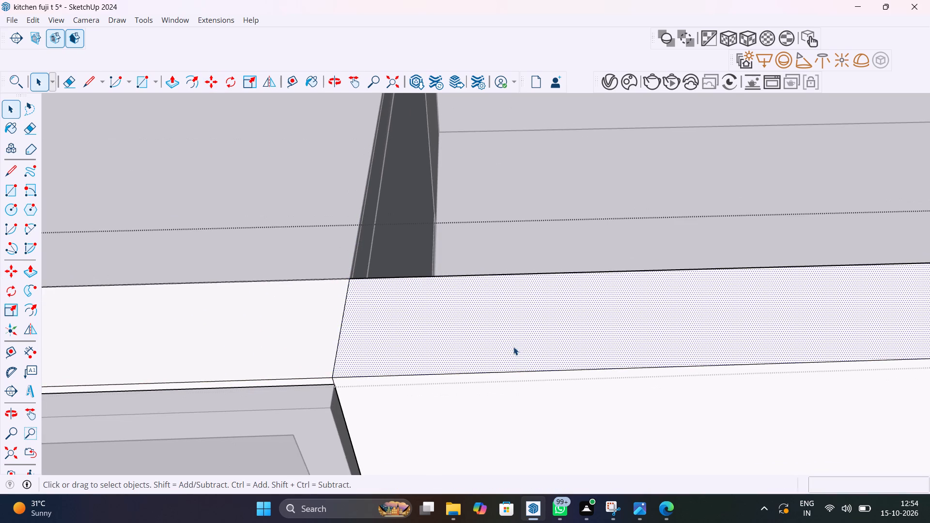
key(p)
click(513, 347)
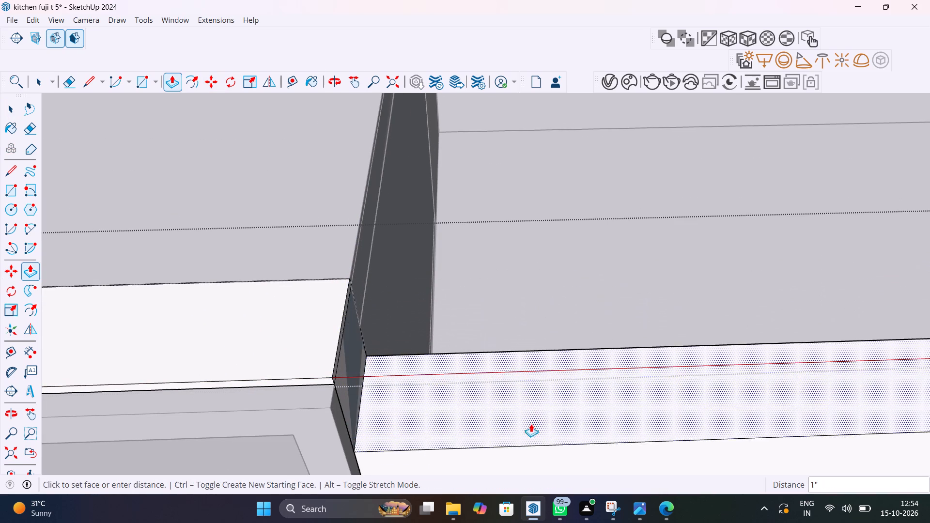
shift+middle_drag(566, 405, 587, 200)
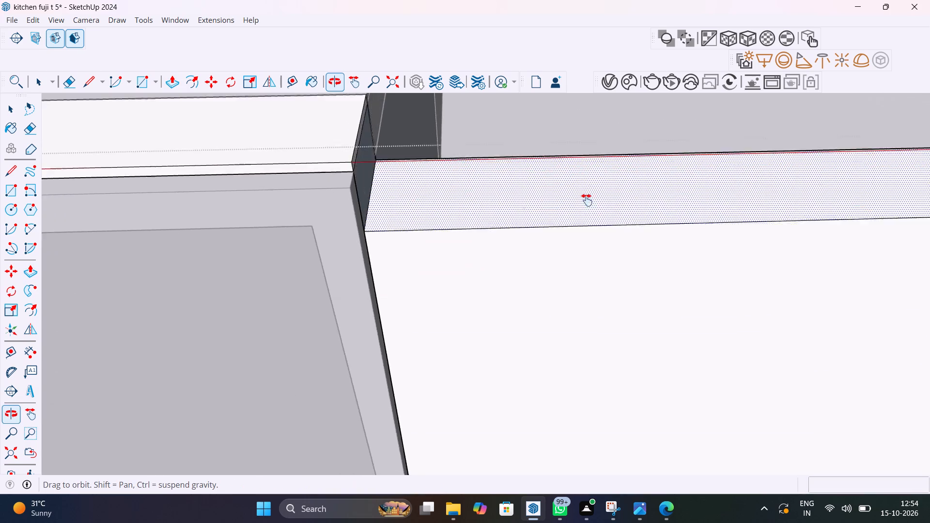
shift+middle_drag(587, 200, 601, 257)
scroll(602, 256, down, 12)
shift+middle_drag(635, 260, 621, 252)
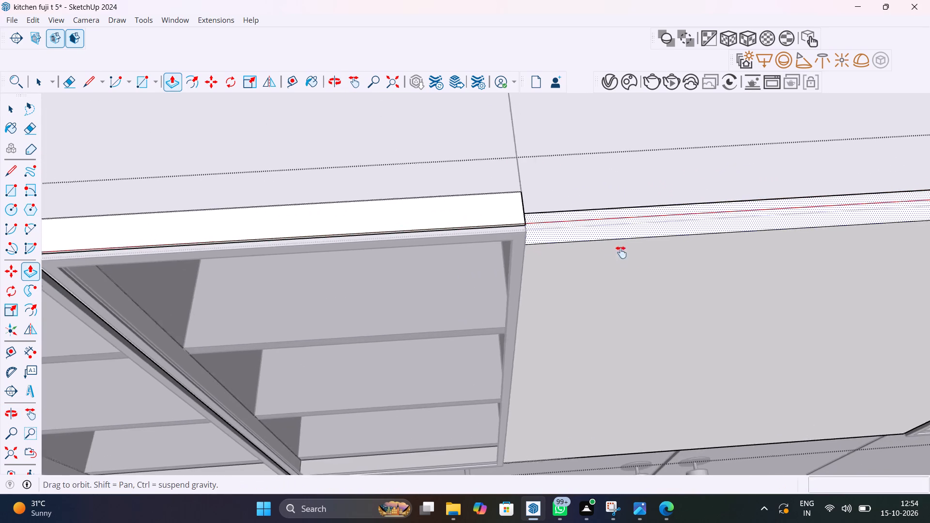
shift+middle_drag(621, 252, 475, 202)
scroll(509, 228, down, 8)
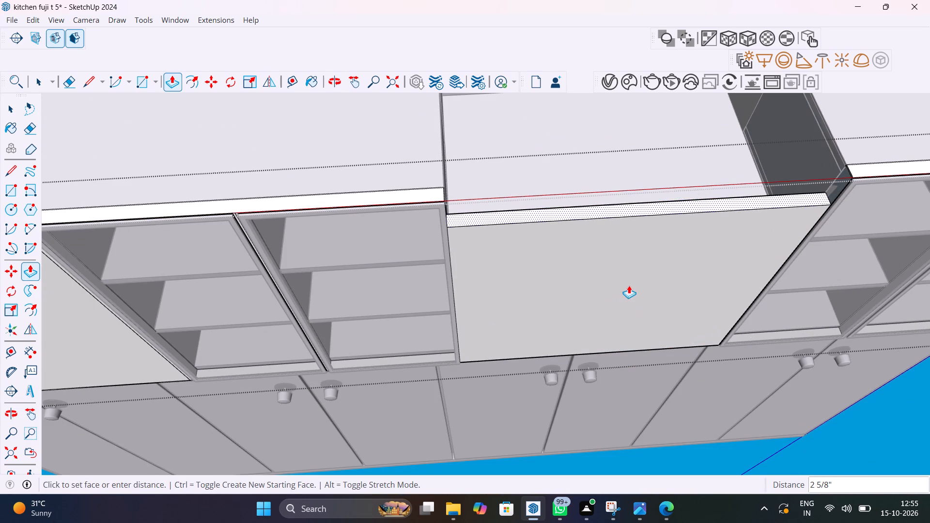
key(Escape)
click(636, 181)
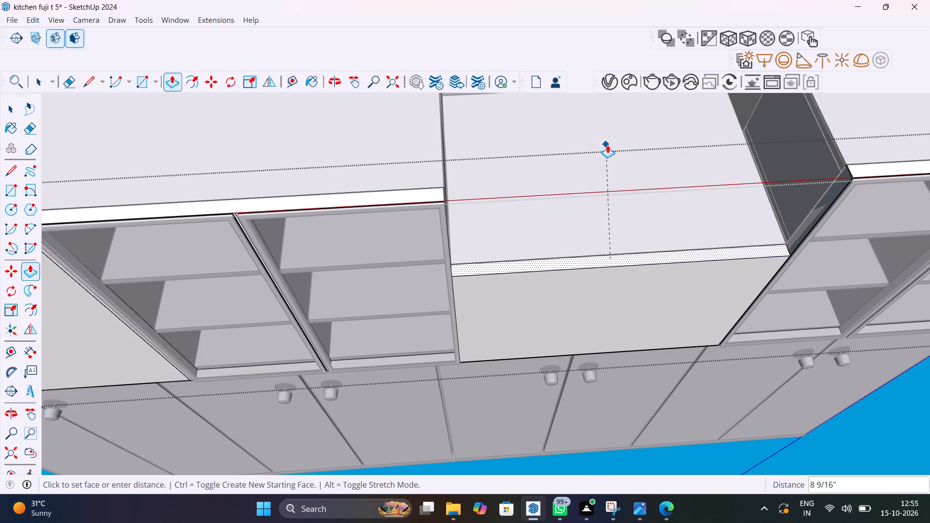
click(602, 215)
key(space)
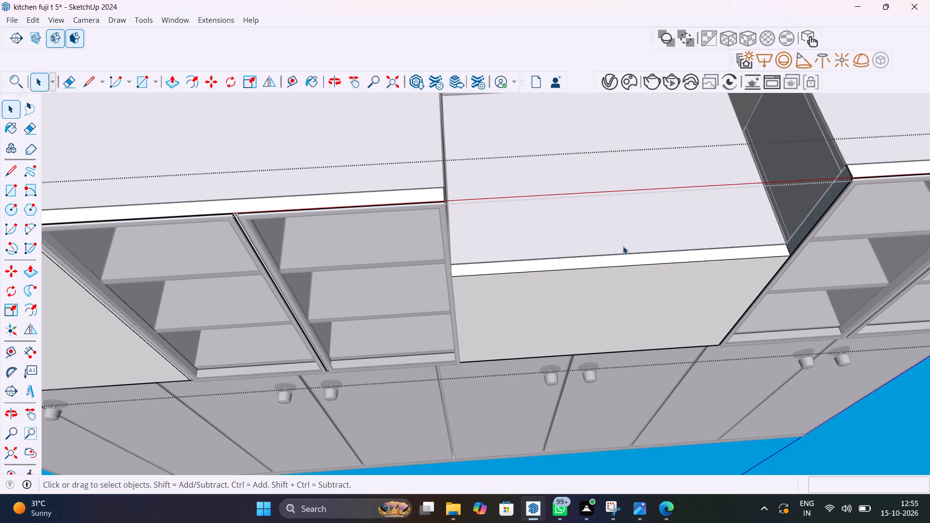
Close the front frame and the lower wall cabinet row to end their editing.
scroll(623, 246, down, 13)
click(18, 450)
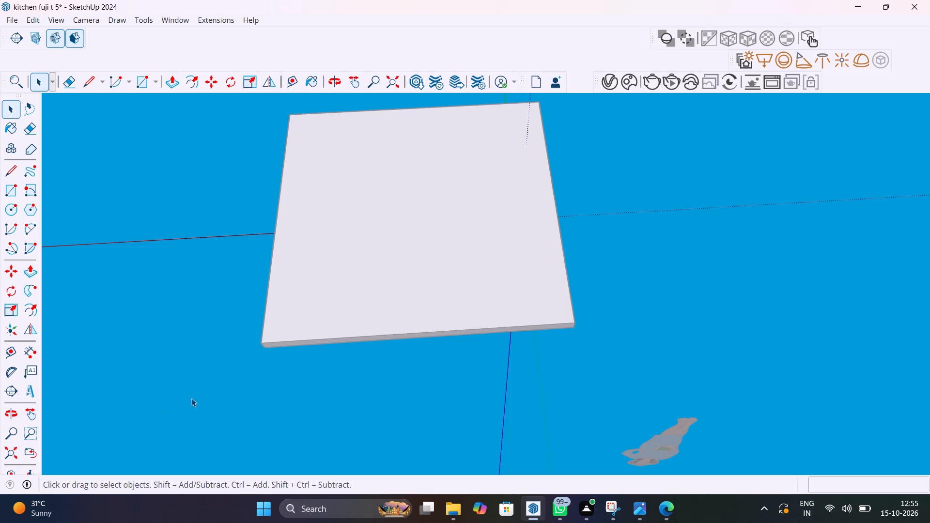
middle_drag(399, 301, 512, 165)
middle_drag(470, 289, 422, 111)
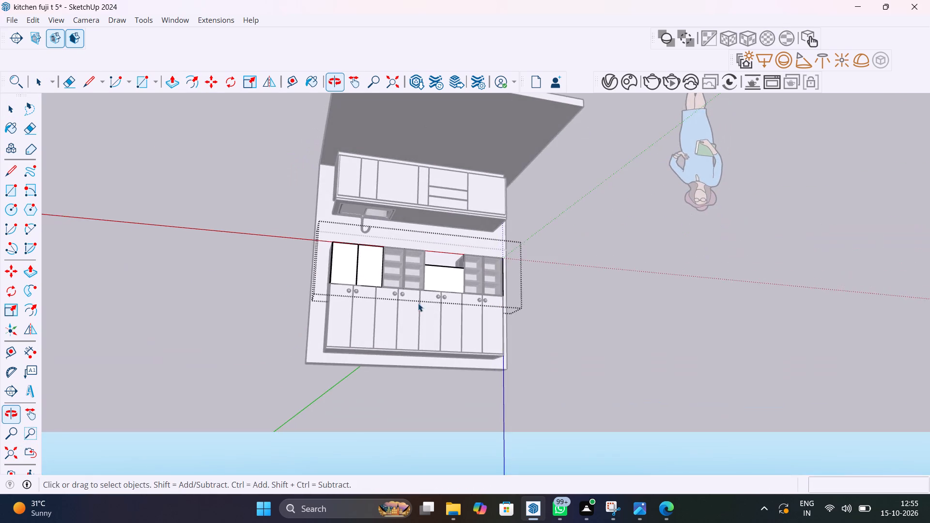
middle_drag(418, 303, 623, 206)
scroll(545, 146, up, 1)
scroll(434, 292, down, 1)
middle_drag(426, 287, 334, 117)
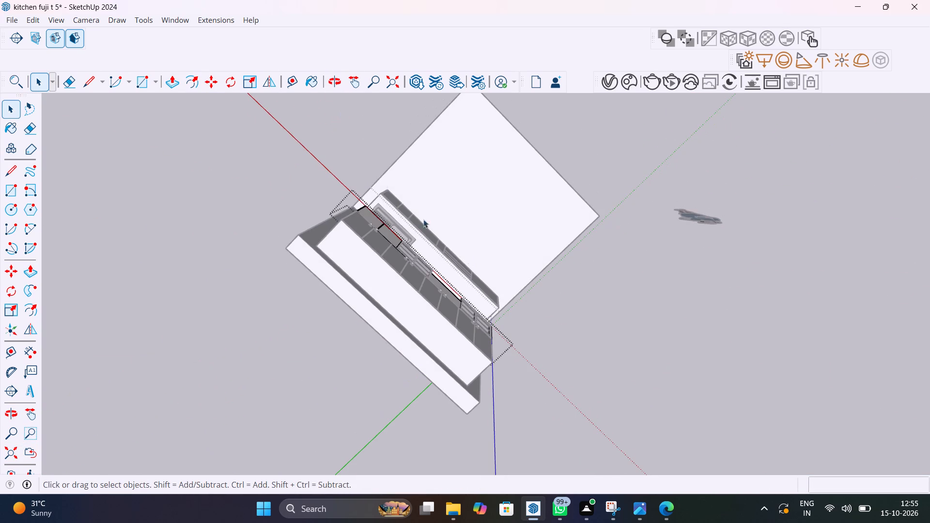
scroll(255, 58, up, 1)
middle_drag(505, 330, 169, 155)
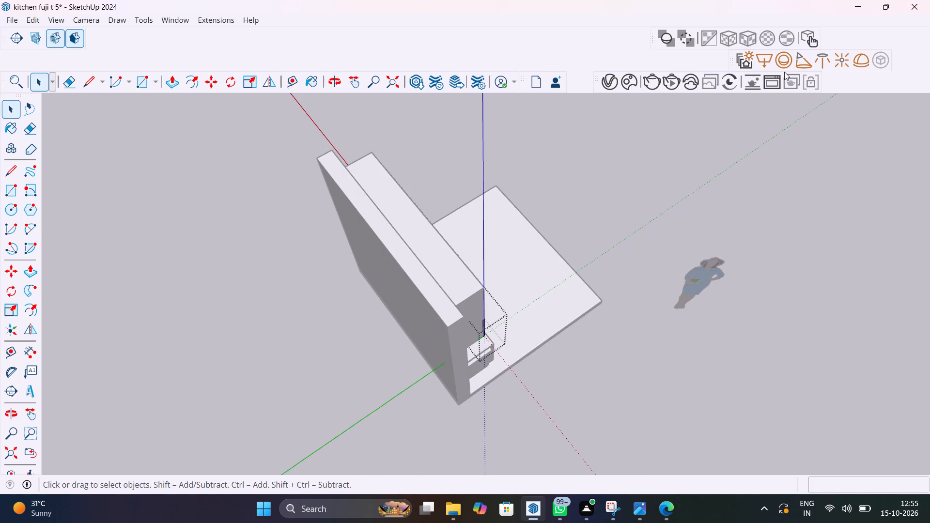
middle_drag(561, 290, 358, 252)
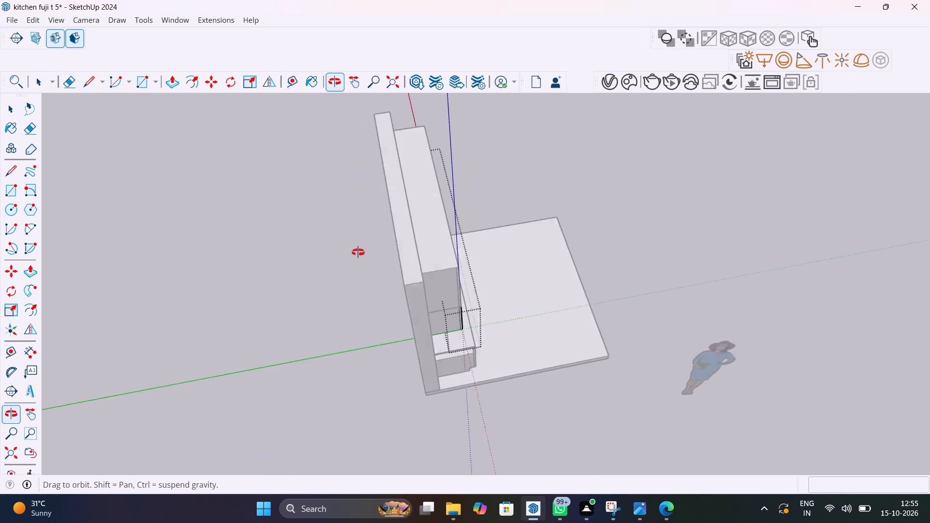
middle_drag(358, 252, 325, 251)
click(325, 252)
Examine the recess under the middle panel and the exposed sides of the neighbouring glass cabinets.
middle_drag(436, 267, 313, 170)
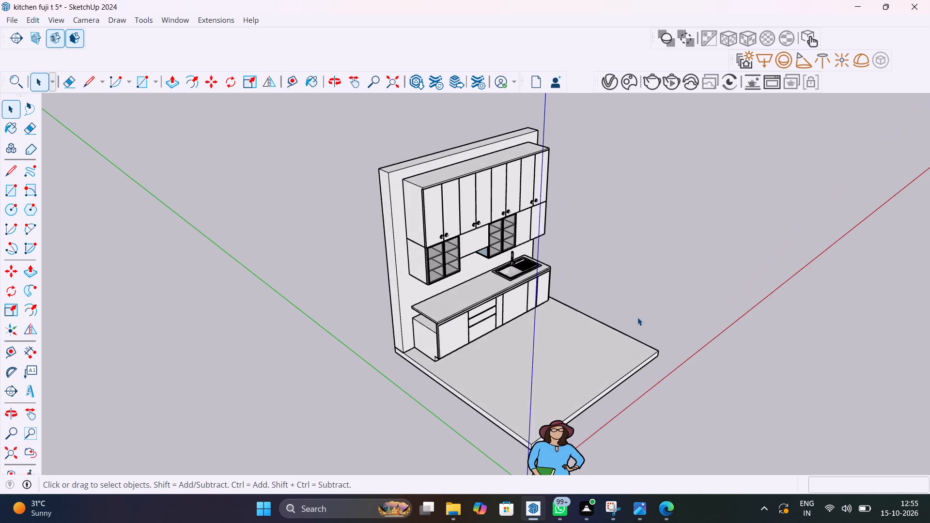
scroll(571, 299, up, 14)
middle_drag(452, 240, 540, 331)
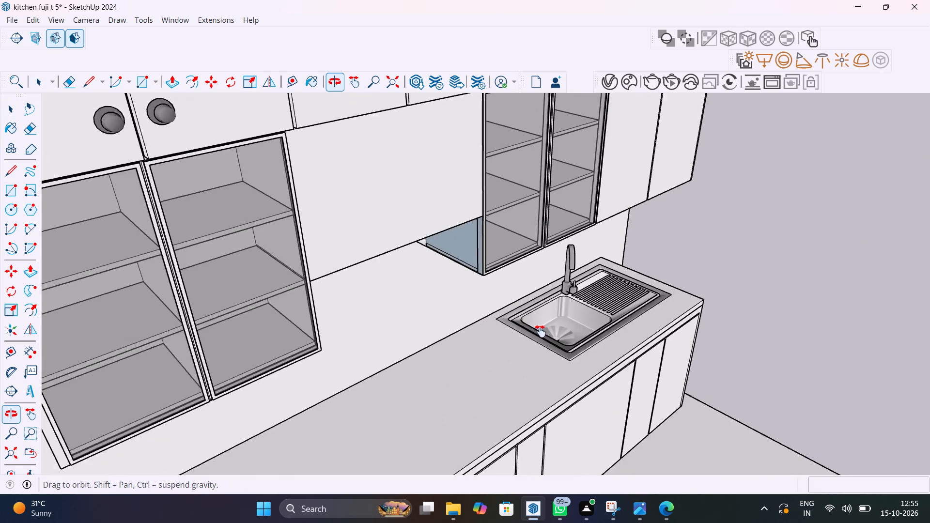
middle_drag(540, 331, 378, 206)
scroll(363, 275, up, 9)
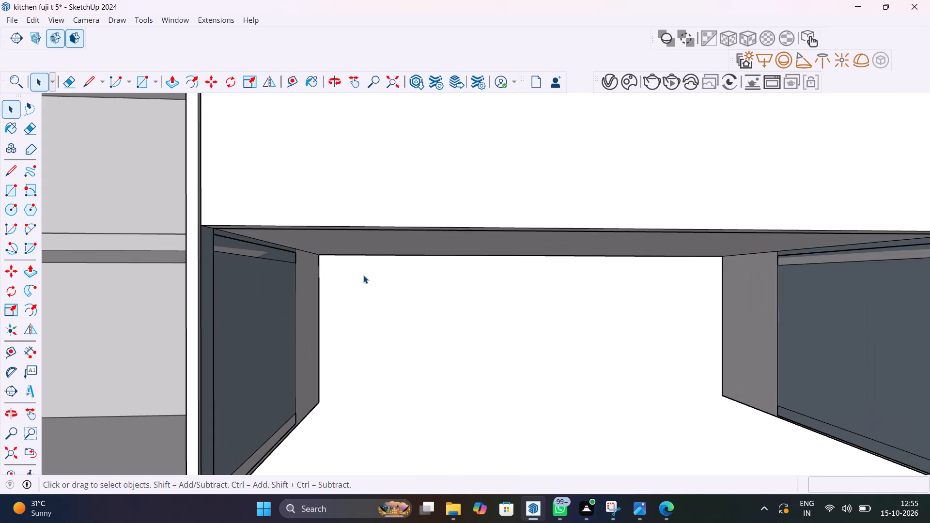
middle_drag(323, 275, 472, 274)
scroll(554, 331, down, 2)
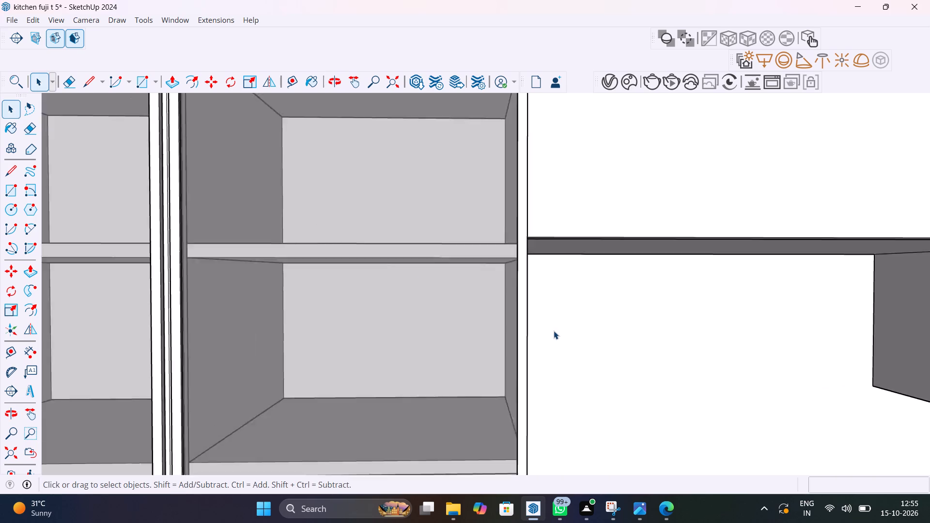
scroll(554, 331, down, 12)
middle_drag(513, 281, 349, 225)
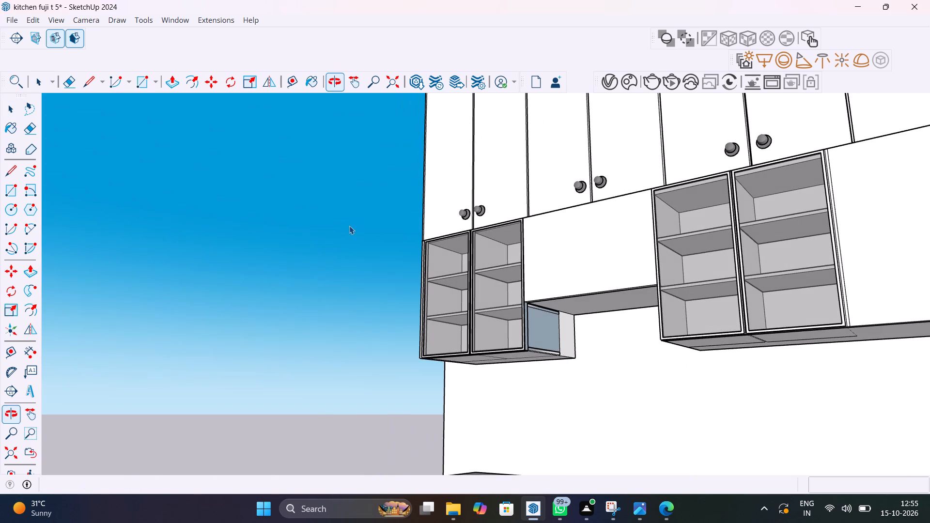
Draw a rectangle about 1' 6" by 8 7/16" over the glass cabinet's open side facing the recess.
scroll(570, 313, up, 10)
shift+middle_drag(573, 323, 490, 297)
key(r)
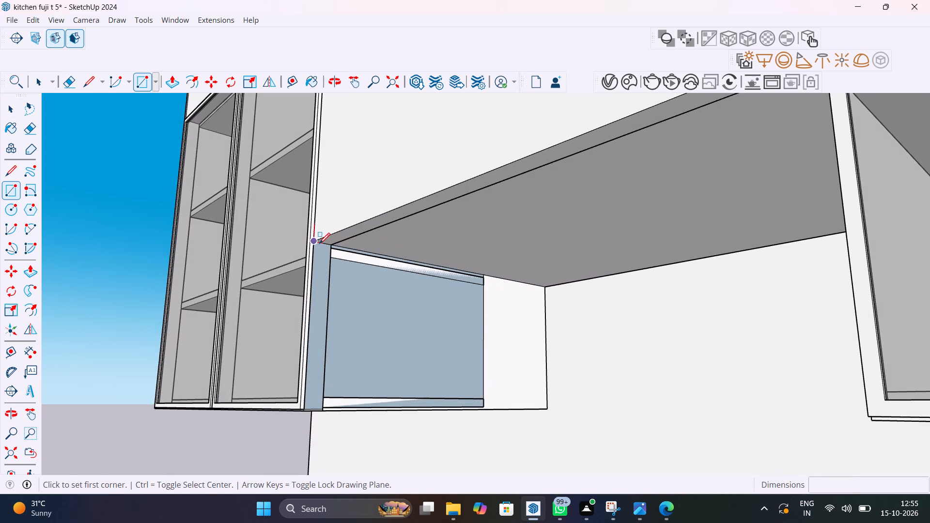
click(319, 243)
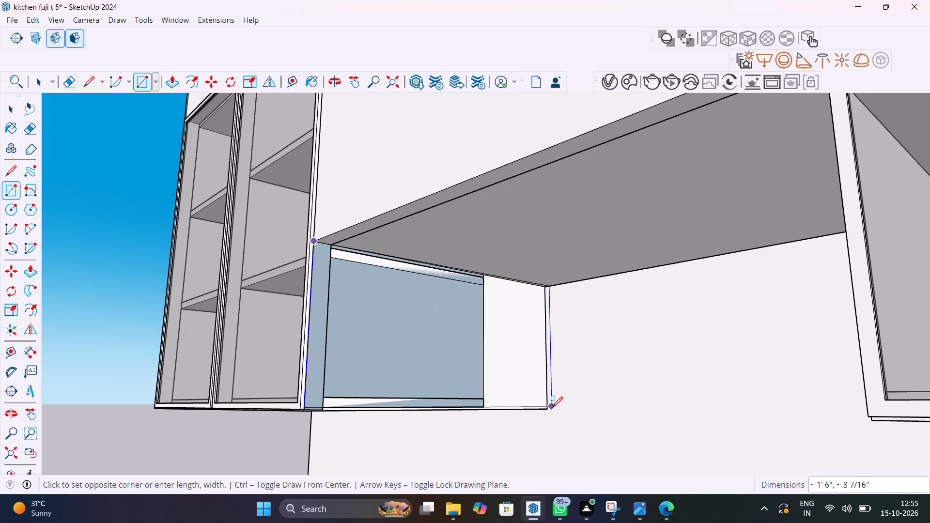
click(550, 408)
Extrude the new rectangle on the left-hand glass cabinet's side 2 mm into the recess as a side panel.
key(p)
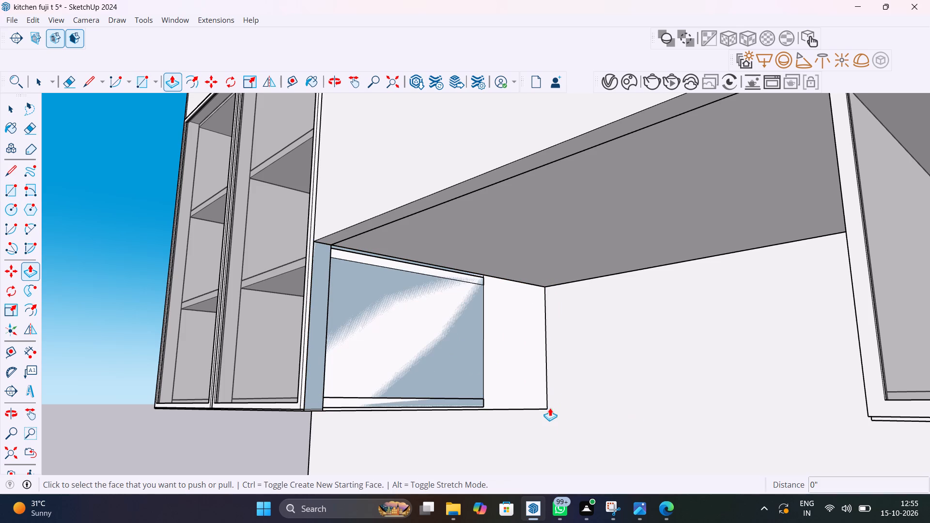
click(525, 382)
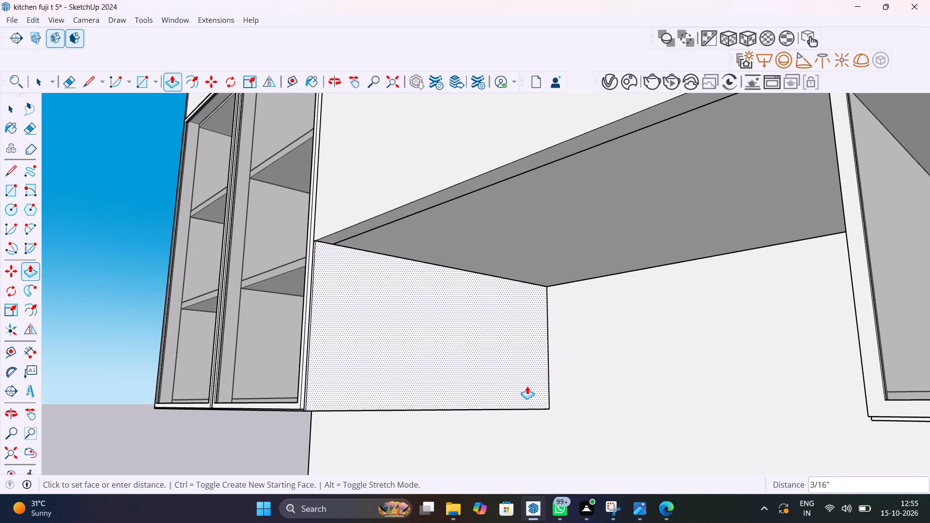
key(2)
text(MM)
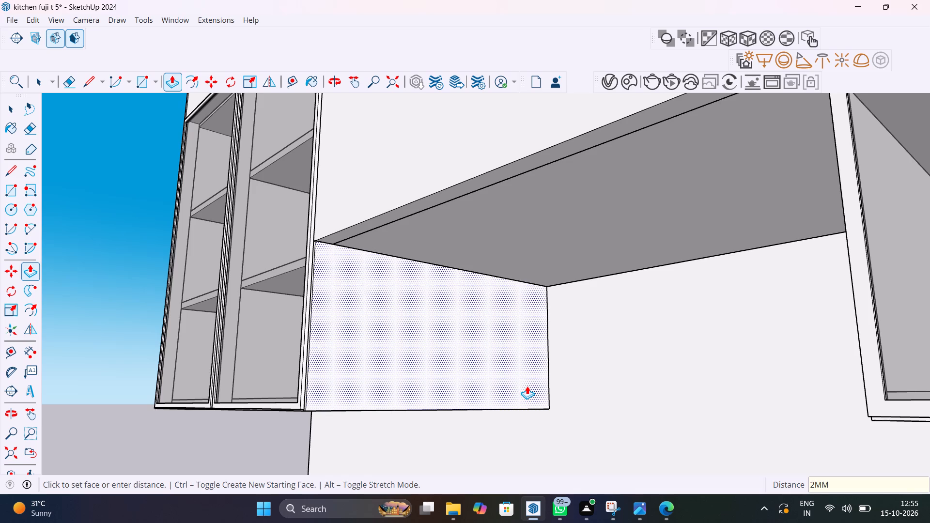
key(Return)
key(space)
Draw a rectangle 1' 6" by 8 9/16" over the right-hand glass cabinet's open side facing the recess.
scroll(515, 385, down, 6)
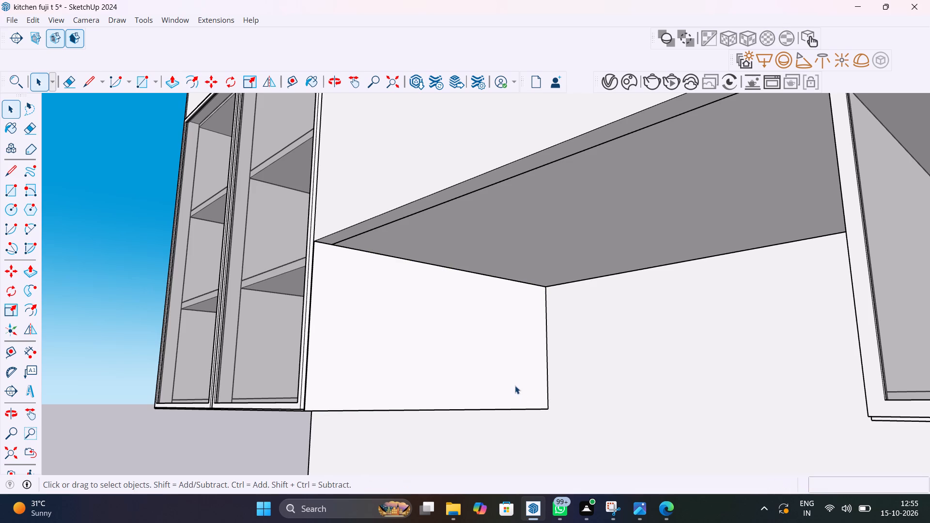
middle_drag(515, 384, 777, 449)
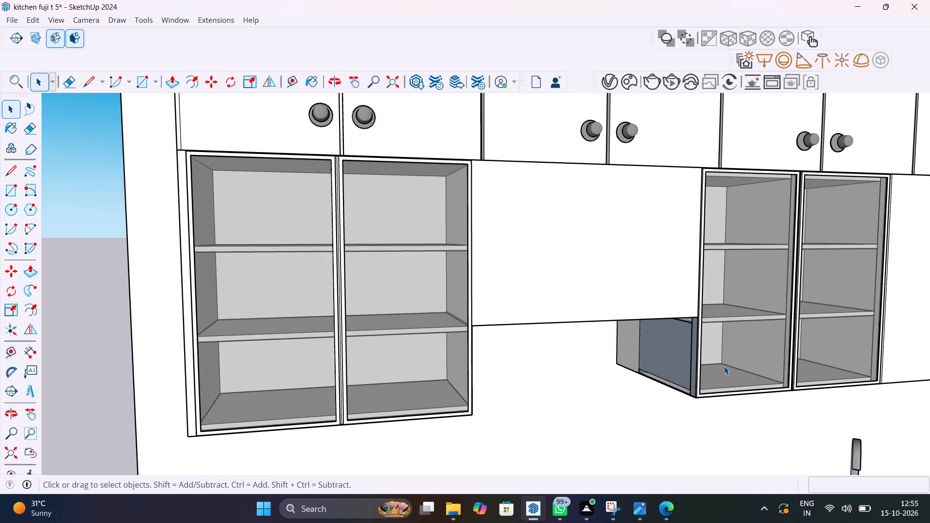
scroll(681, 348, up, 5)
middle_drag(683, 357, 759, 303)
scroll(759, 303, up, 1)
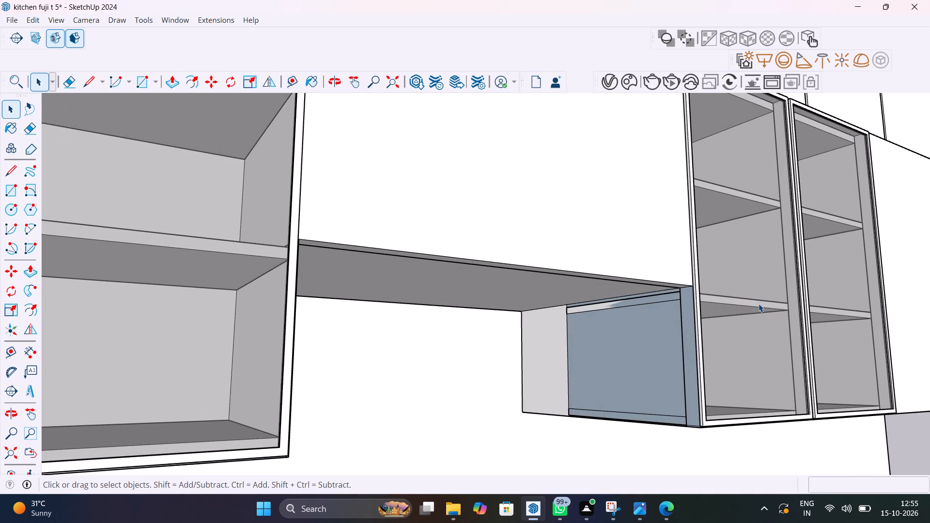
key(r)
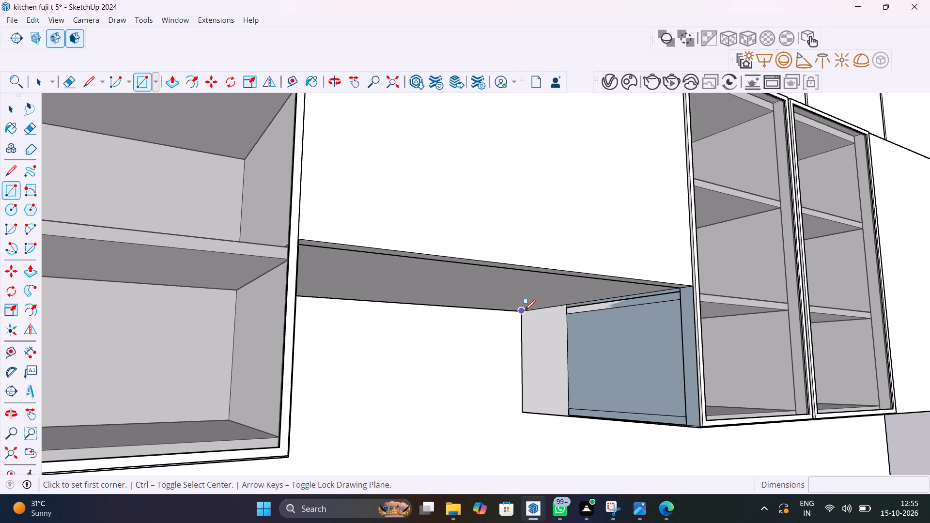
click(525, 310)
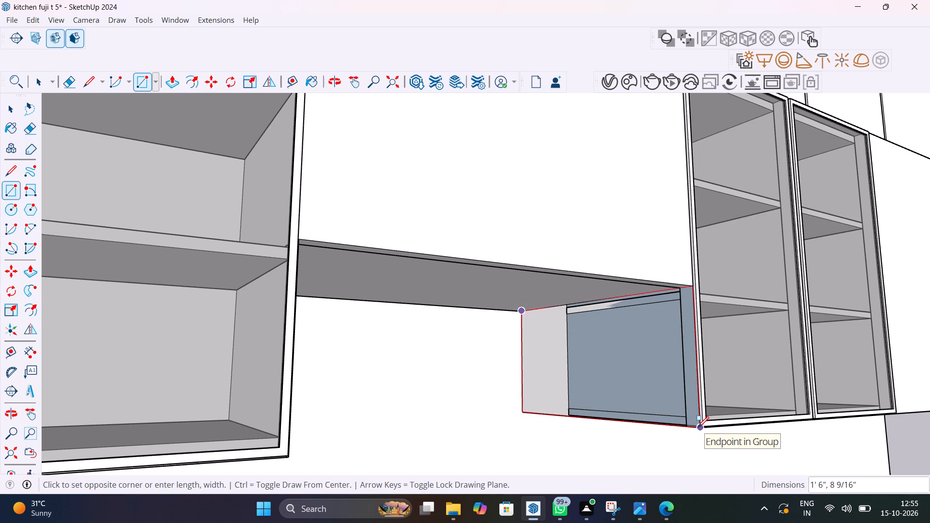
click(698, 427)
key(space)
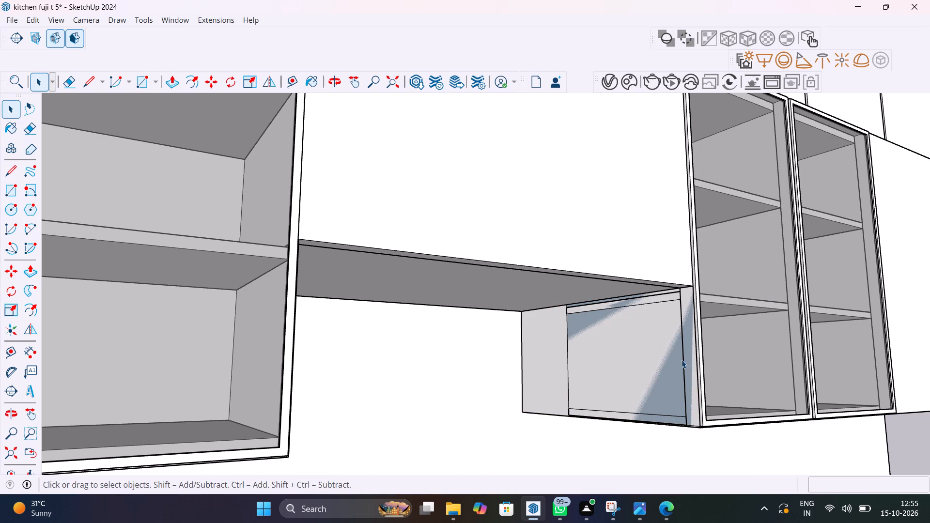
Extrude the rectangle on the right-hand glass cabinet's side 2 mm into a side panel.
key(p)
click(667, 354)
text(2MM)
key(Return)
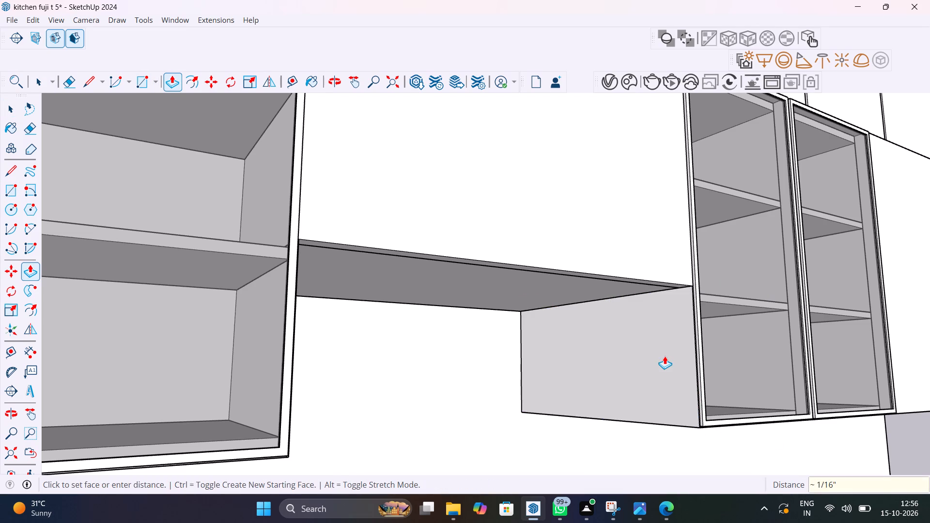
key(space)
Pull the face of the left-hand glass cabinet's side panel a further 4 mm into the recess.
scroll(665, 356, down, 11)
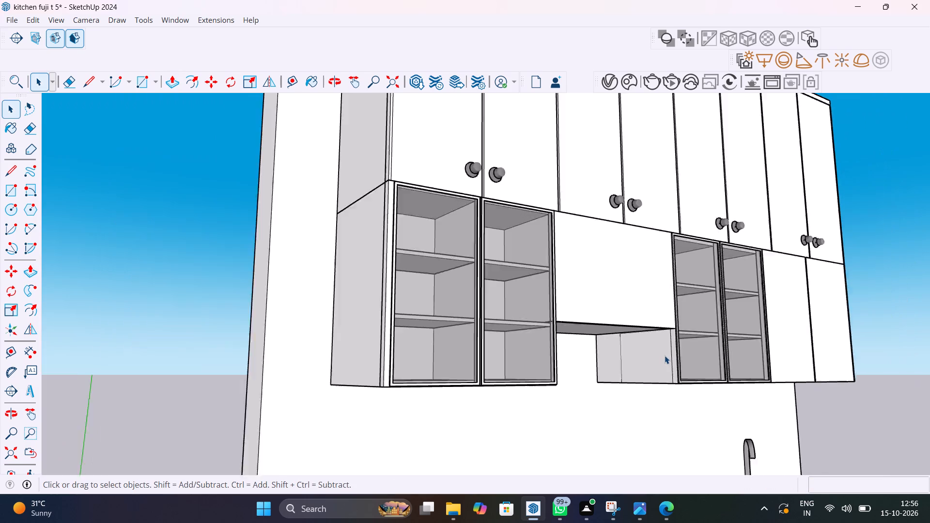
scroll(665, 355, down, 2)
middle_drag(665, 378, 317, 380)
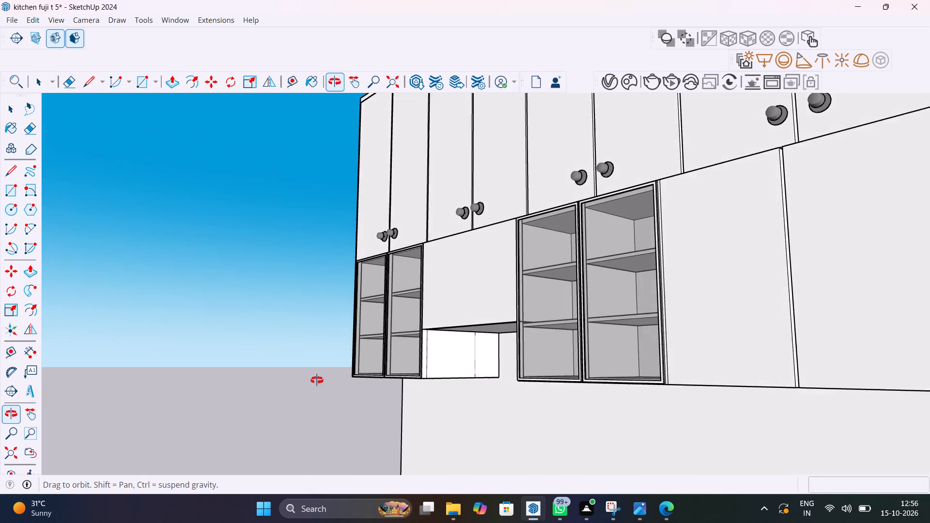
middle_drag(317, 380, 364, 380)
scroll(464, 358, up, 9)
click(464, 358)
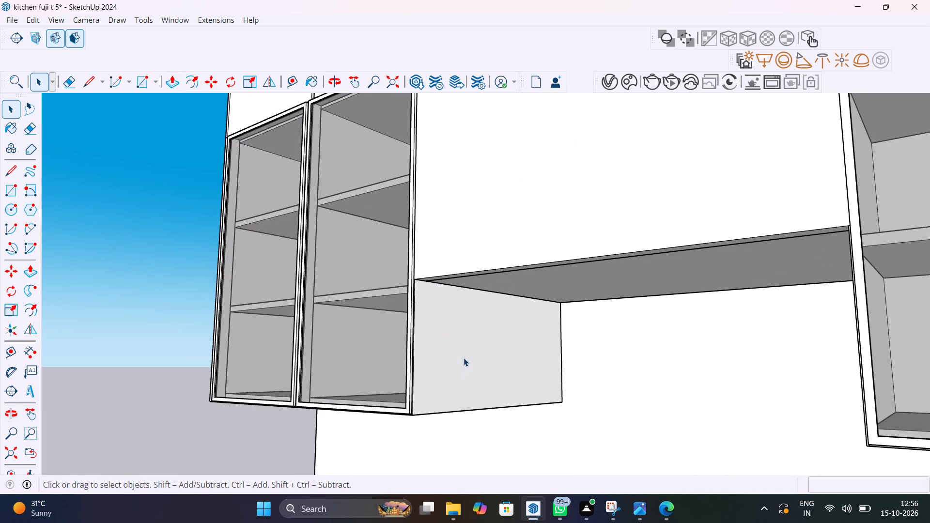
key(p)
click(464, 358)
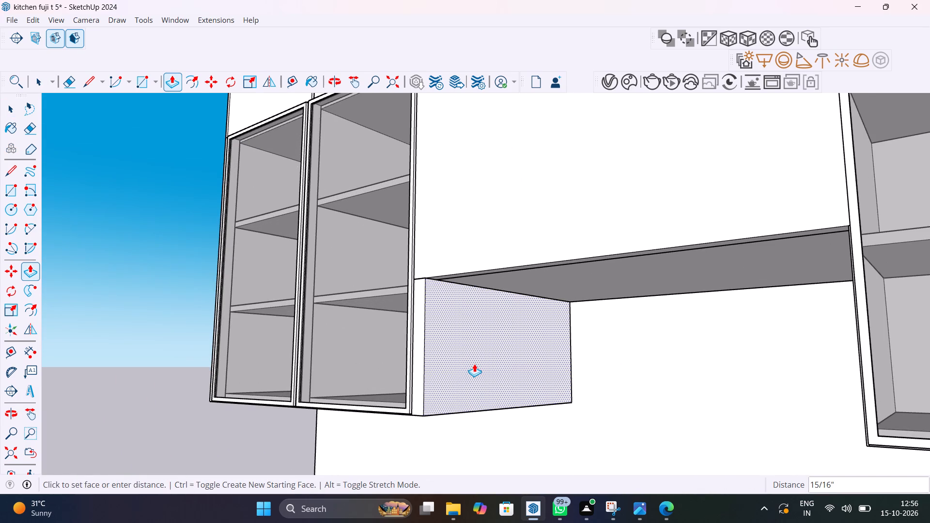
text(4MM)
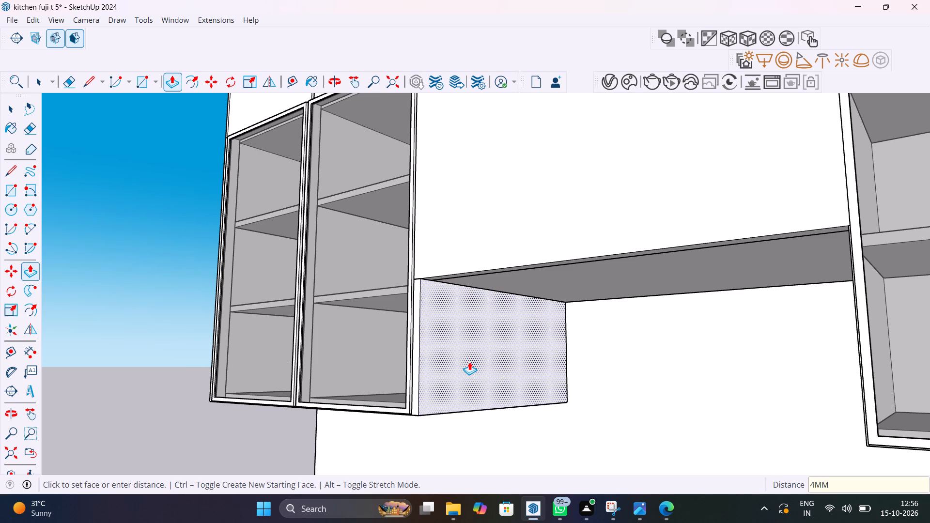
key(Return)
Repeat the same 4 mm Push/Pull on the face of the right-hand glass cabinet's side panel.
middle_drag(560, 386, 636, 402)
scroll(582, 388, down, 1)
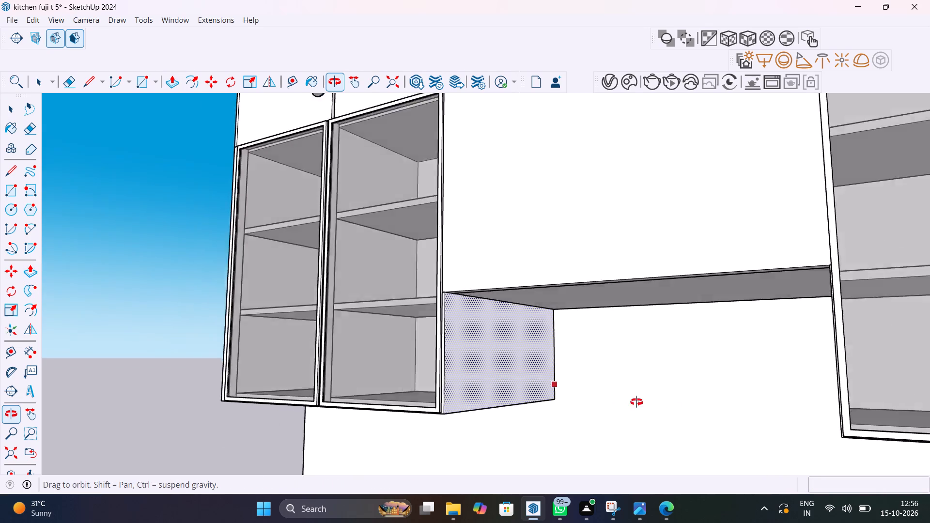
middle_drag(636, 402, 717, 408)
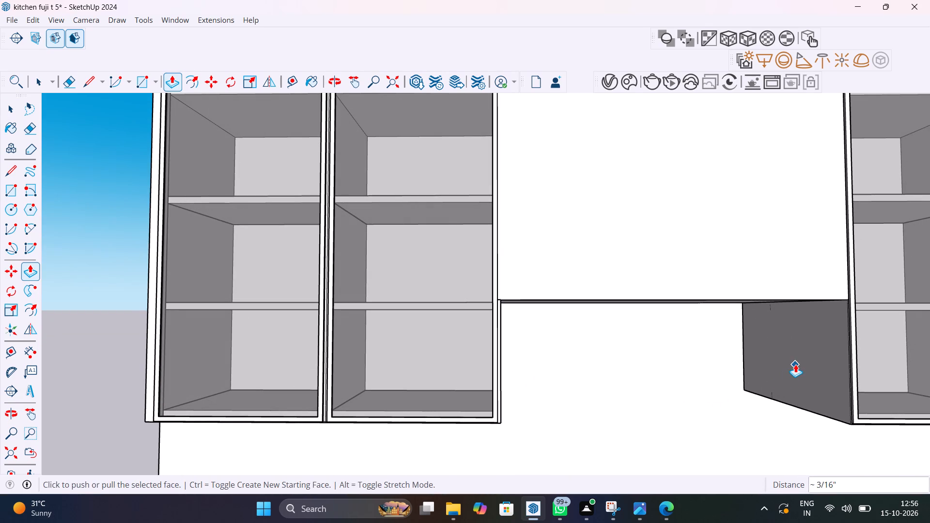
key(space)
click(795, 364)
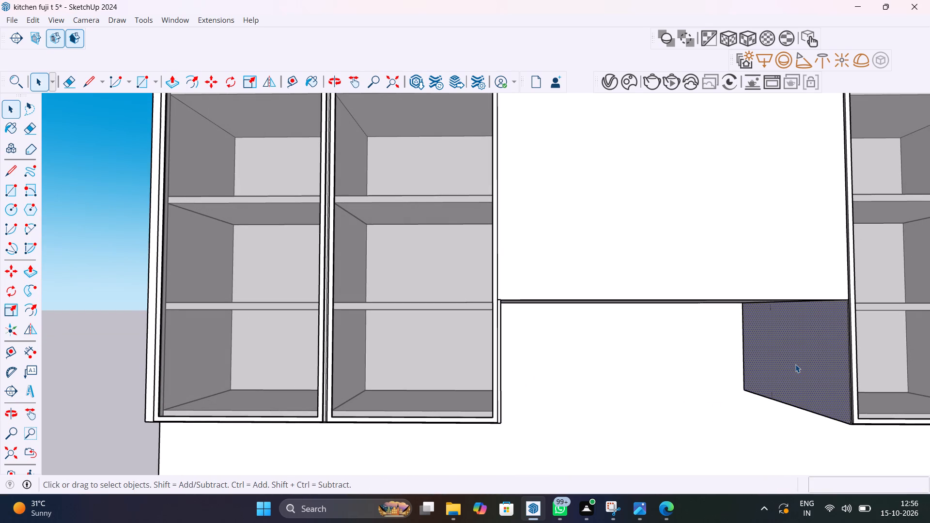
key(p)
double_click(795, 364)
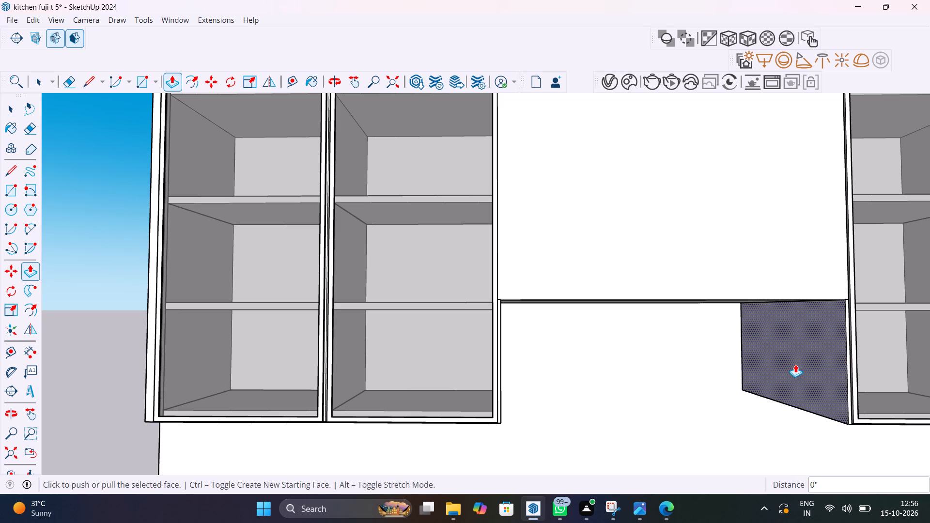
scroll(795, 364, down, 14)
key(space)
Examine the kitchen unit and the recess with its side panels from both sides, the front and below.
click(525, 346)
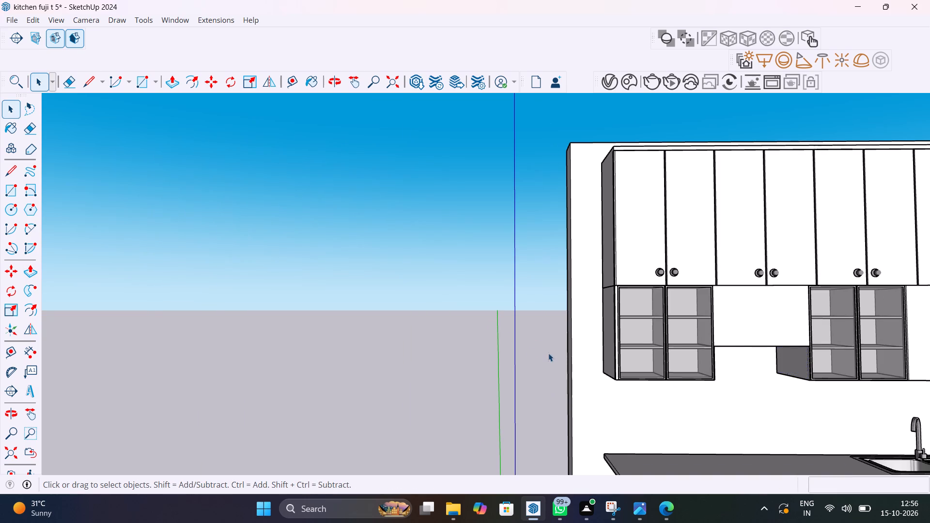
middle_drag(538, 349, 686, 356)
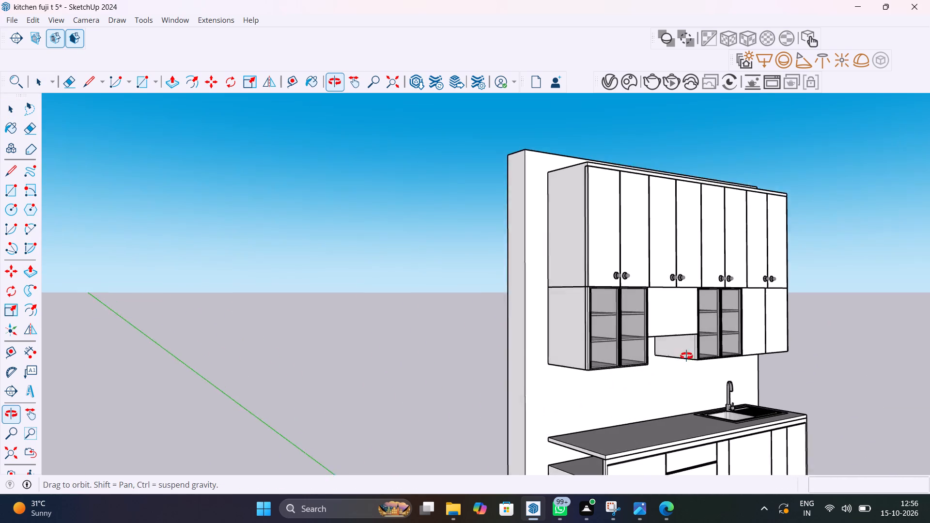
middle_drag(686, 356, 578, 355)
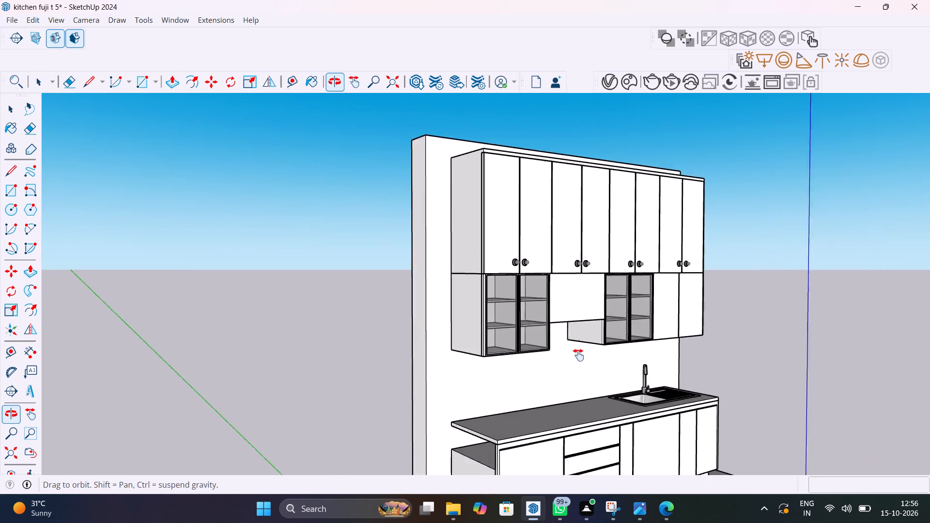
middle_drag(578, 355, 385, 348)
scroll(448, 333, down, 7)
middle_drag(451, 326, 451, 325)
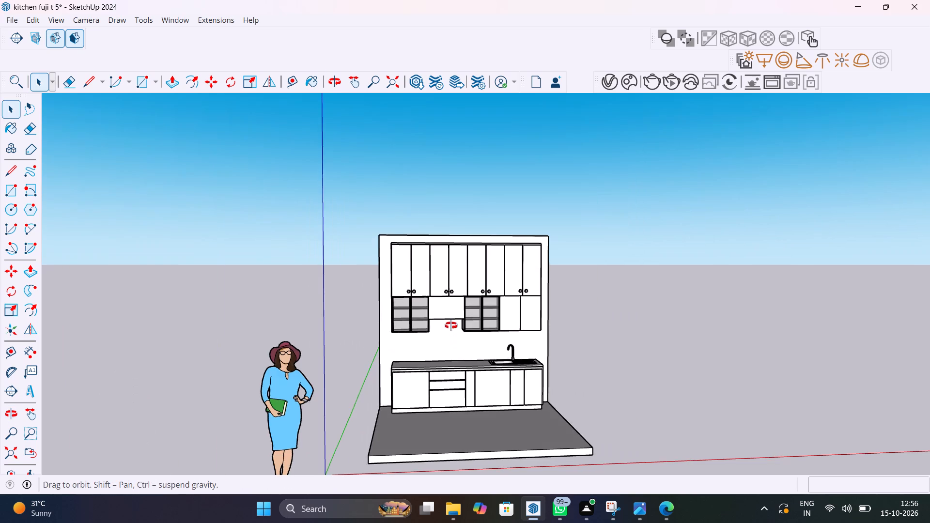
middle_drag(451, 325, 436, 265)
scroll(451, 321, up, 11)
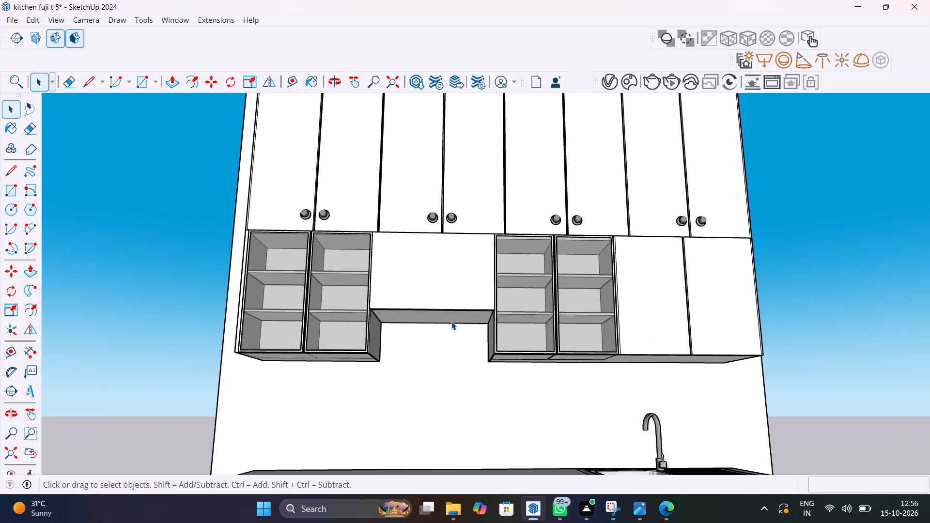
Search the 3D Warehouse models for "CHIMMINY" and look through the results.
click(178, 22)
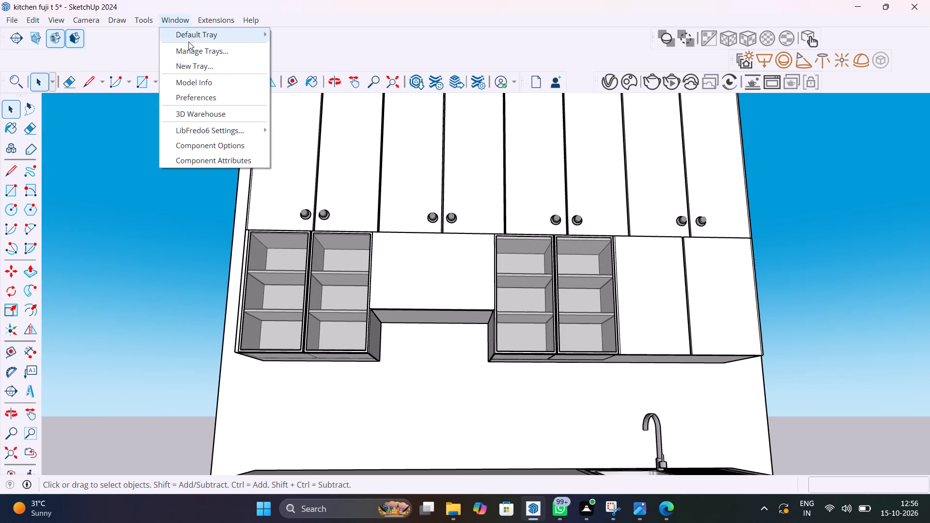
click(215, 109)
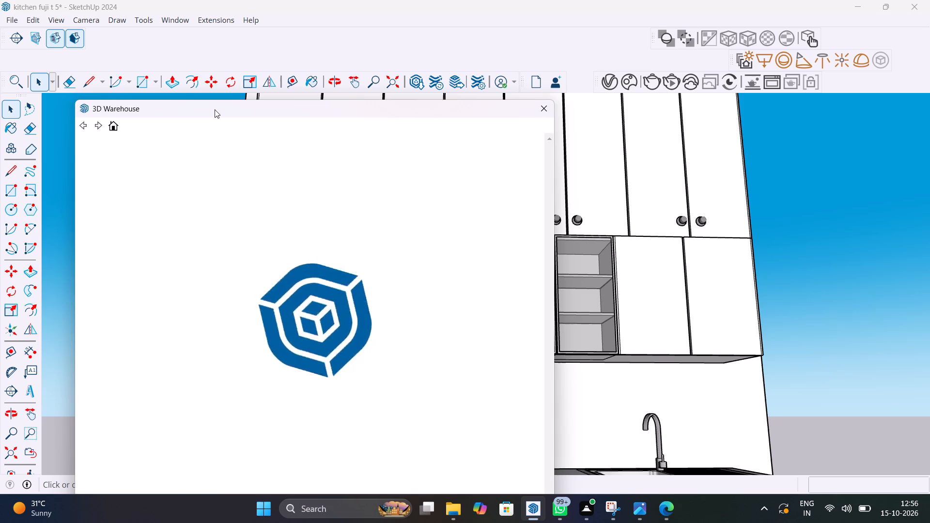
click(402, 153)
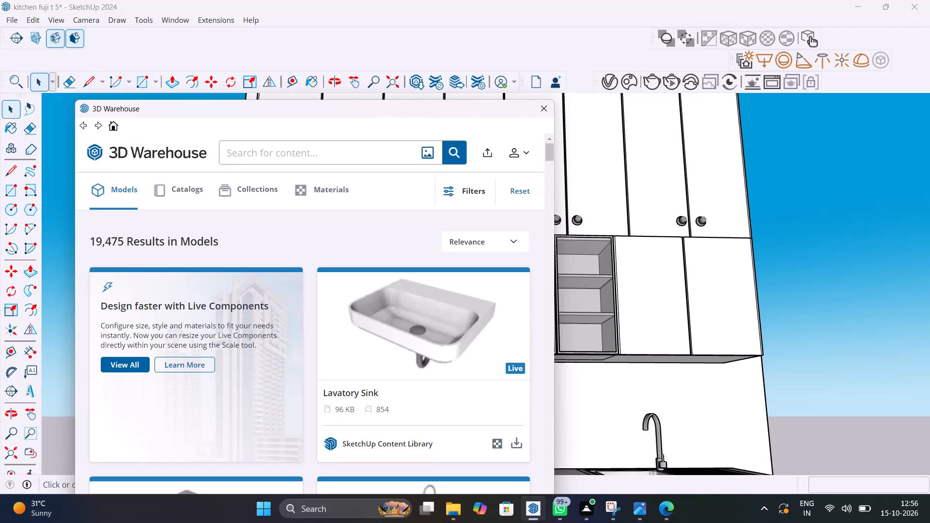
key(c)
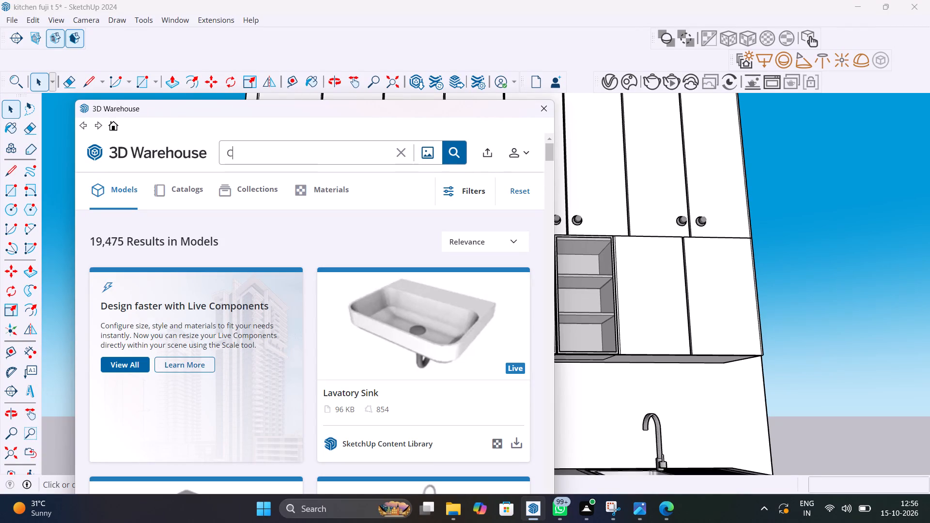
text(HIMM)
text(INY)
key(Return)
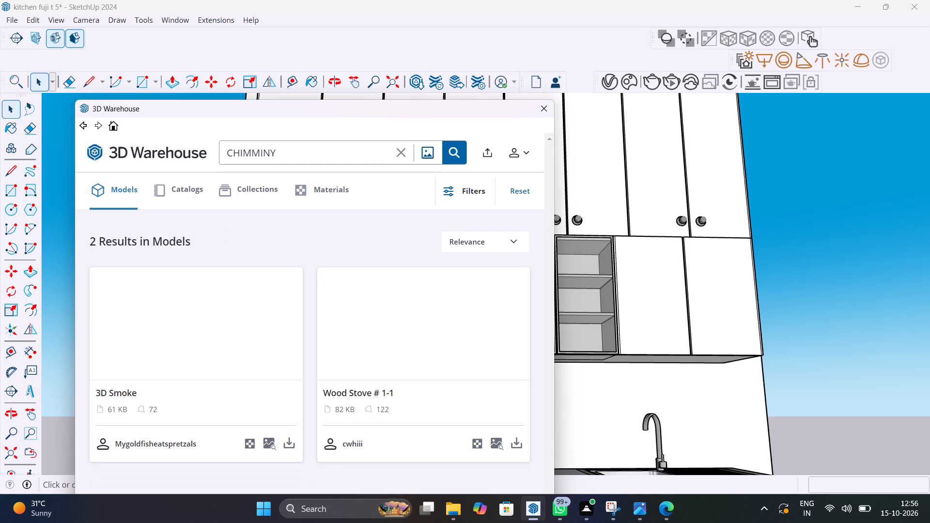
scroll(387, 326, down, 5)
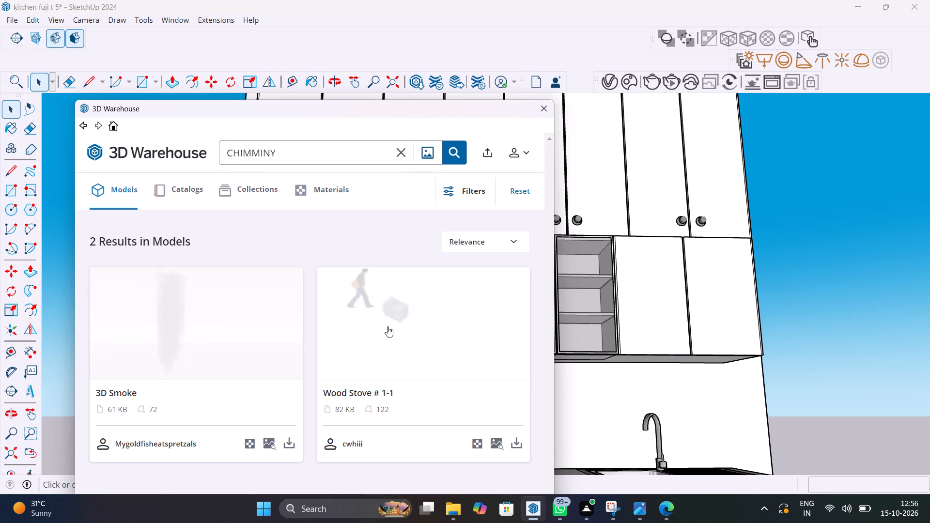
scroll(387, 325, down, 5)
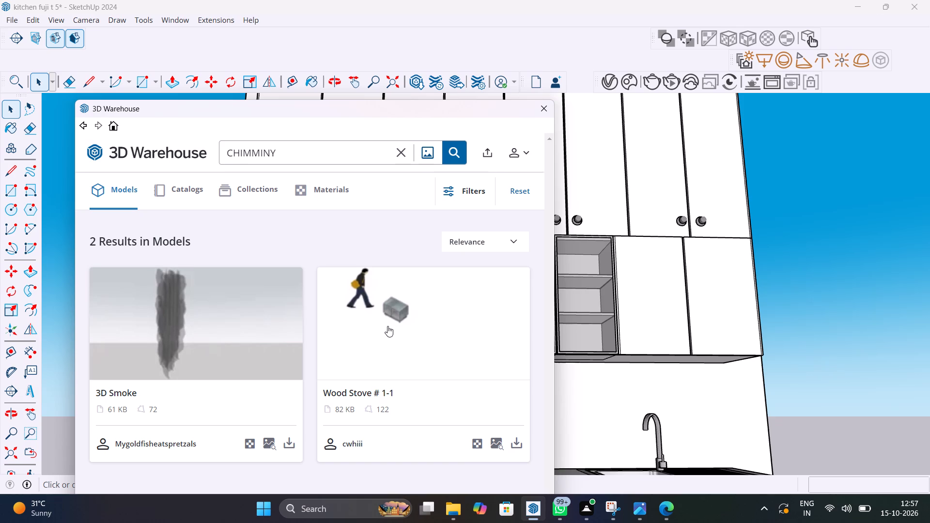
scroll(387, 326, down, 4)
Correct the 3D Warehouse model search to "CHIMNEY" and run it.
click(381, 158)
key(BackSpace)
key(BackSpace)
key(BackSpace)
key(BackSpace)
key(BackSpace)
key(m)
text(NEY)
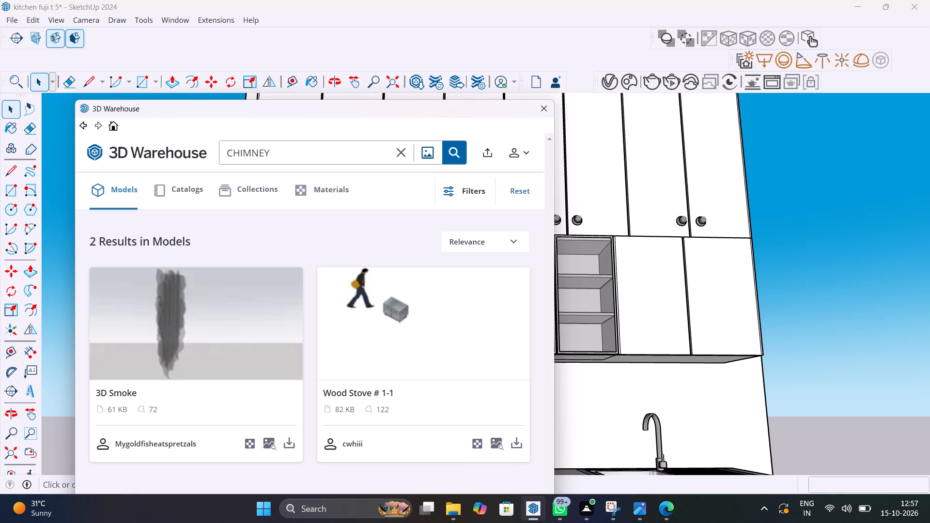
key(Return)
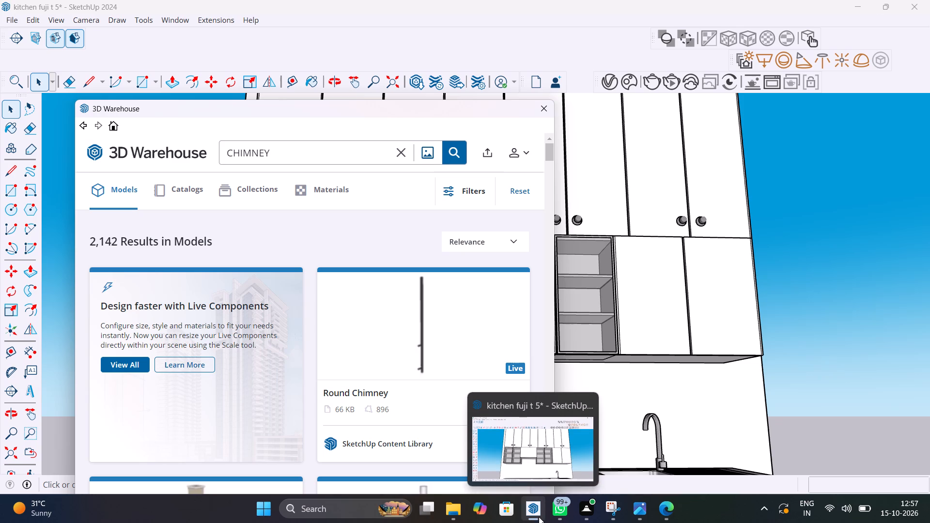
Look through the chimney results for a kitchen hood model that suits the recess between the glass cabinets.
scroll(507, 354, down, 4)
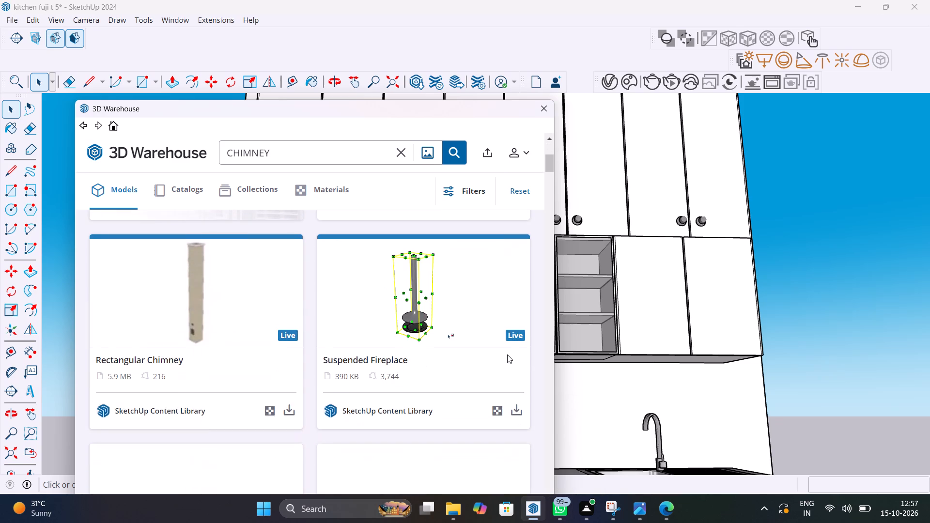
scroll(507, 355, down, 3)
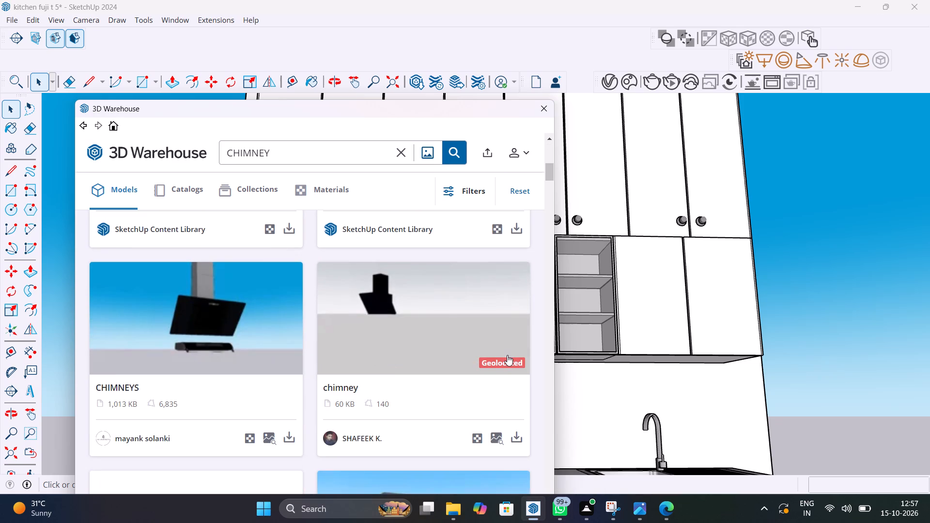
scroll(507, 355, down, 4)
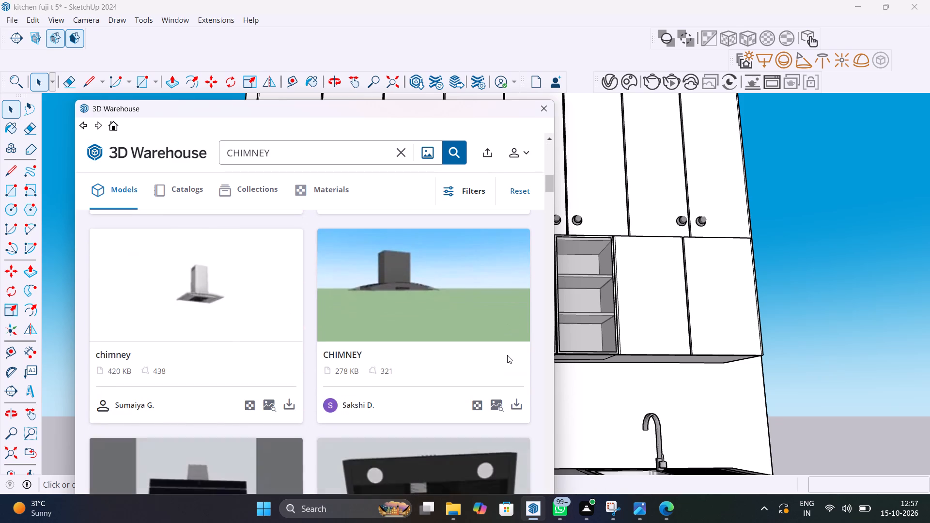
scroll(507, 354, down, 4)
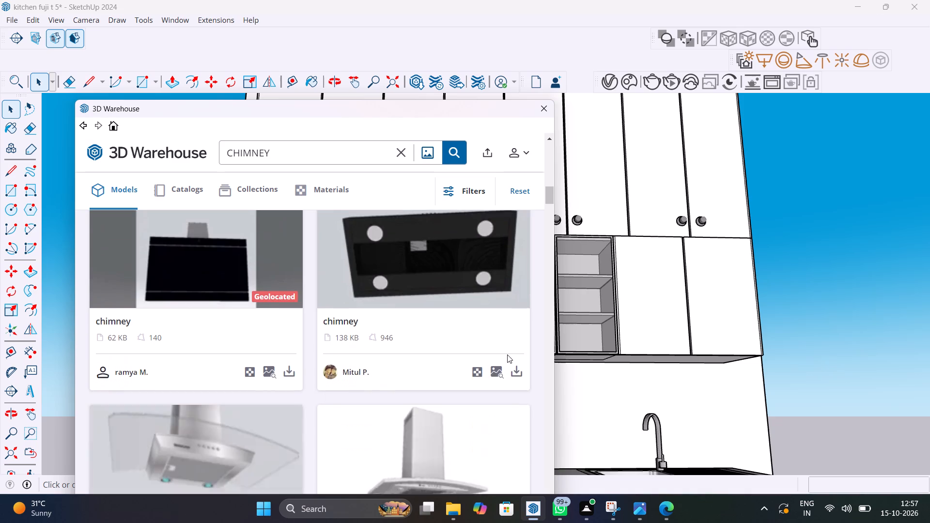
scroll(507, 354, down, 7)
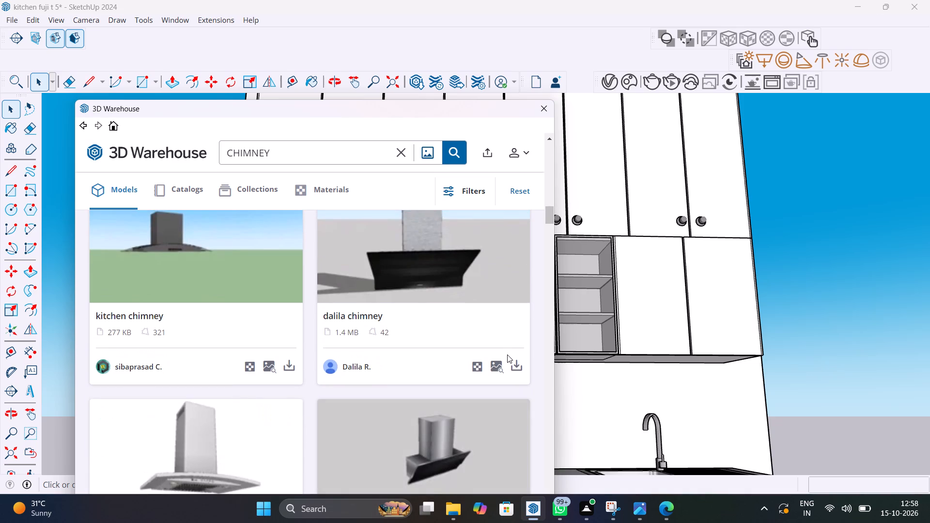
scroll(507, 354, down, 4)
scroll(507, 354, up, 1)
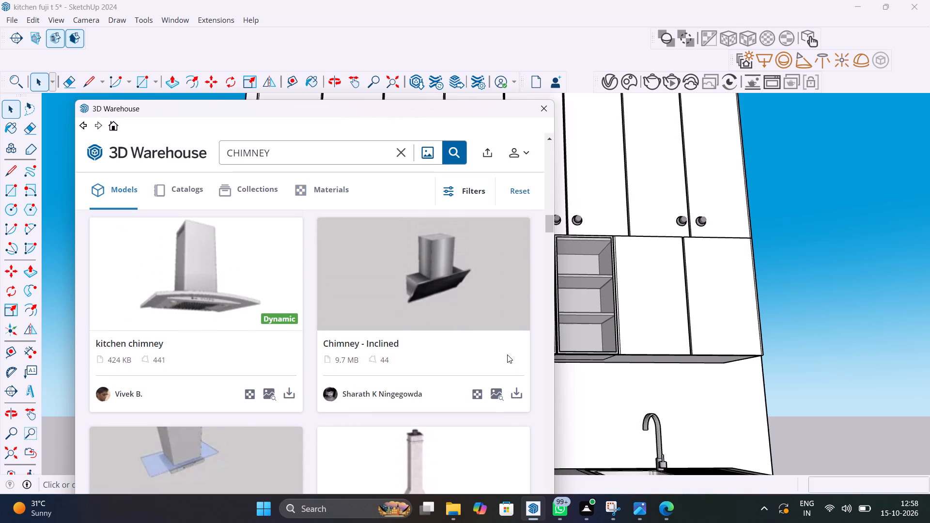
scroll(507, 354, down, 4)
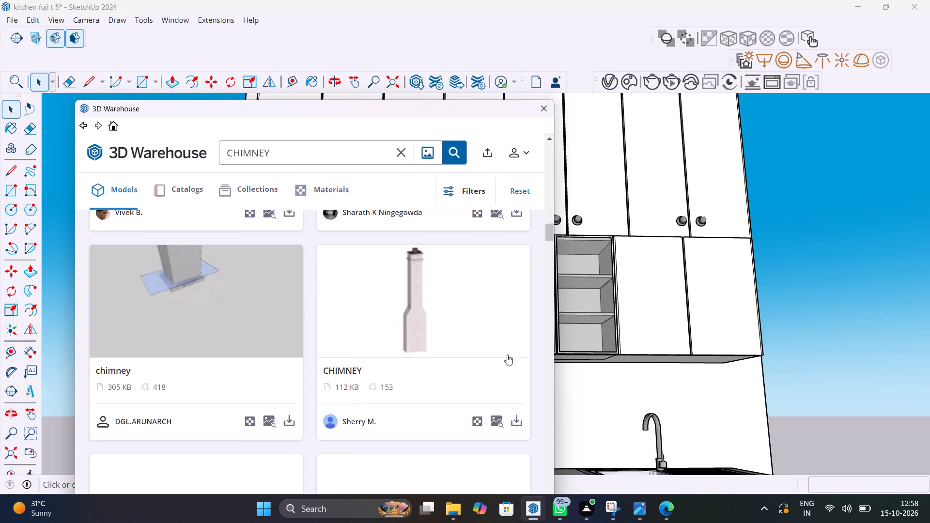
scroll(507, 354, down, 10)
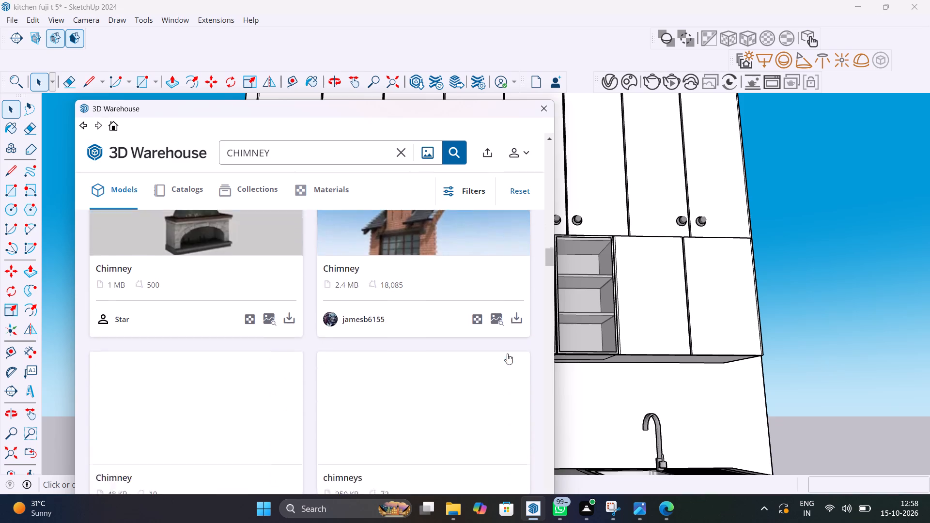
scroll(507, 354, up, 20)
scroll(507, 354, up, 3)
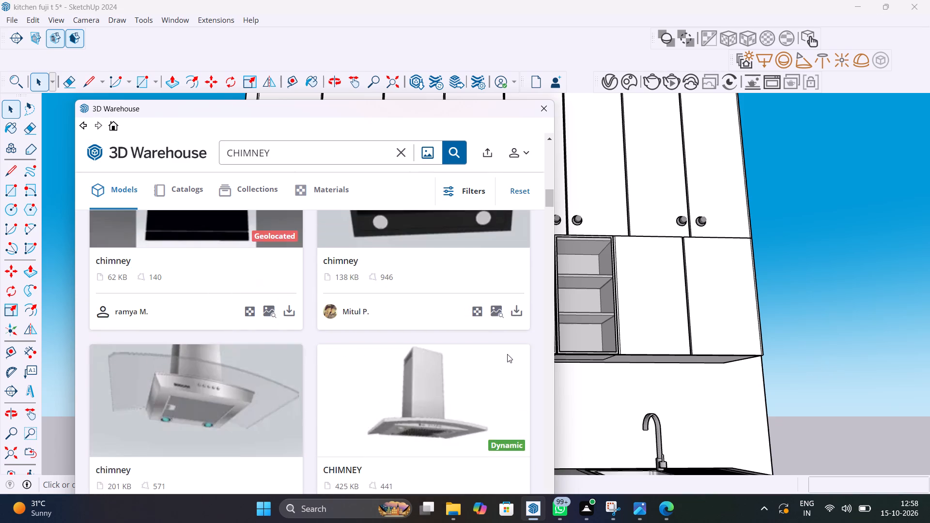
scroll(507, 354, up, 6)
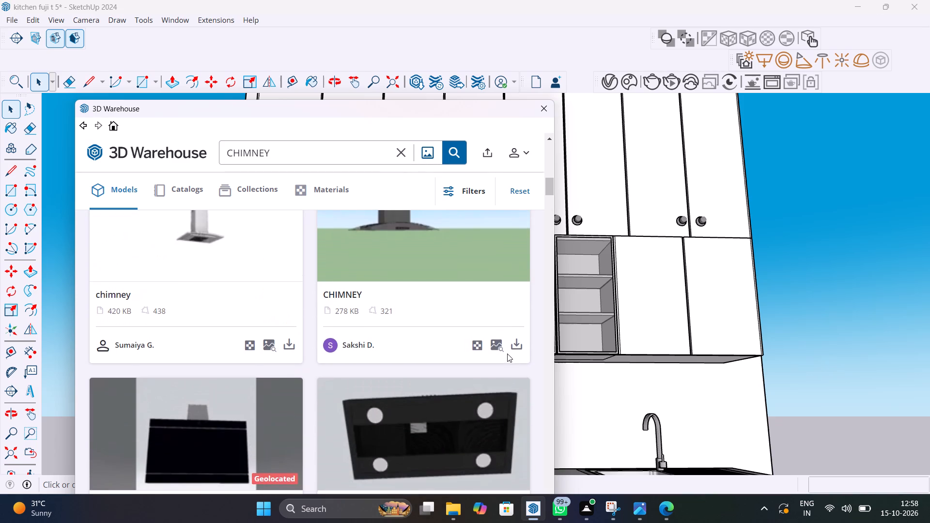
scroll(507, 354, up, 3)
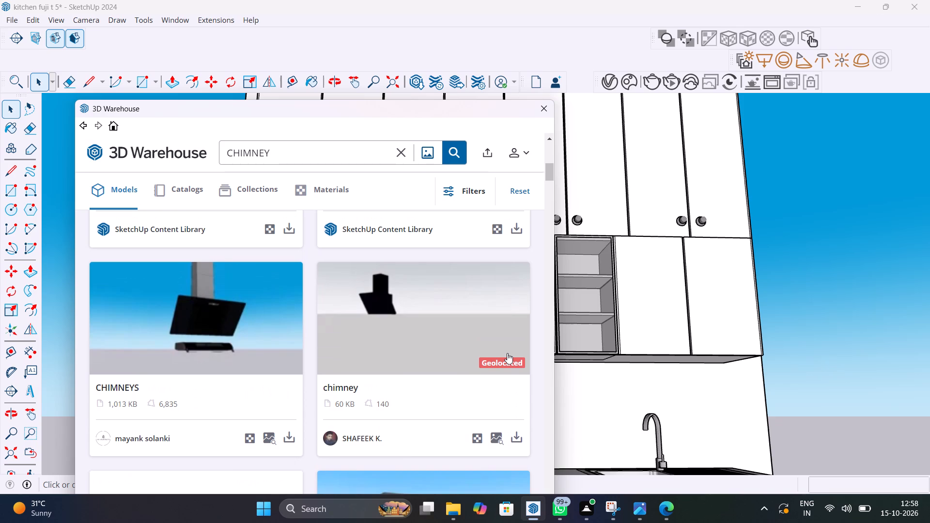
Load the geolocated 60 KB "chimney" model, the black inclined hood, directly into the kitchen model.
click(520, 442)
click(276, 320)
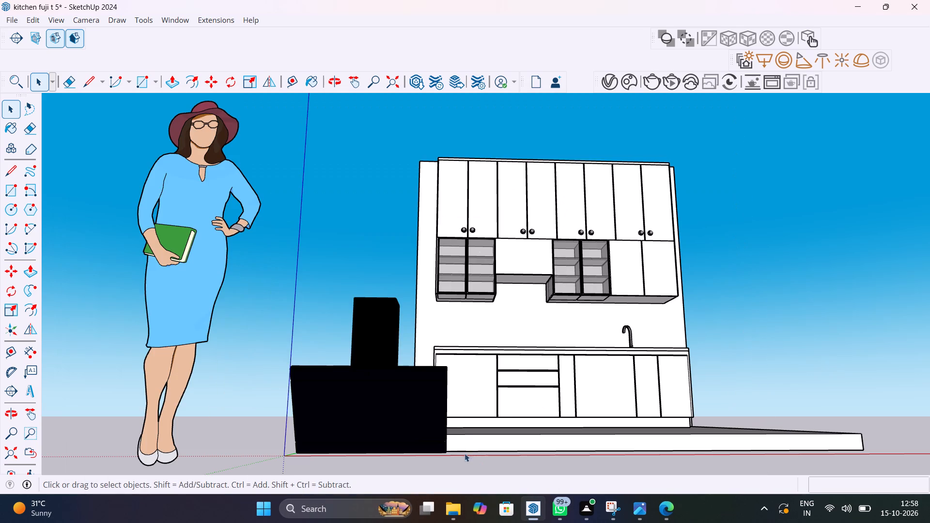
Scale the imported black chimney down uniformly from its upper back corner.
middle_drag(461, 433, 416, 522)
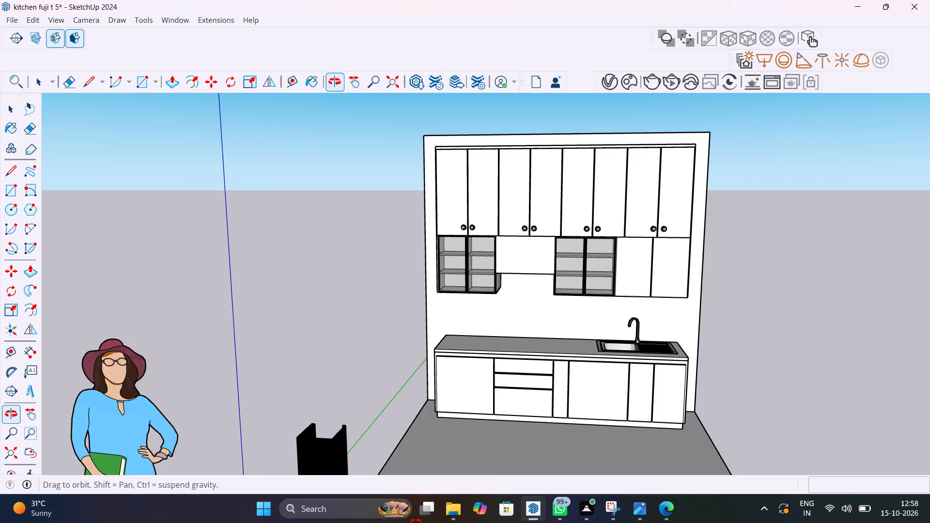
middle_drag(416, 522, 444, 410)
scroll(381, 382, up, 6)
click(381, 380)
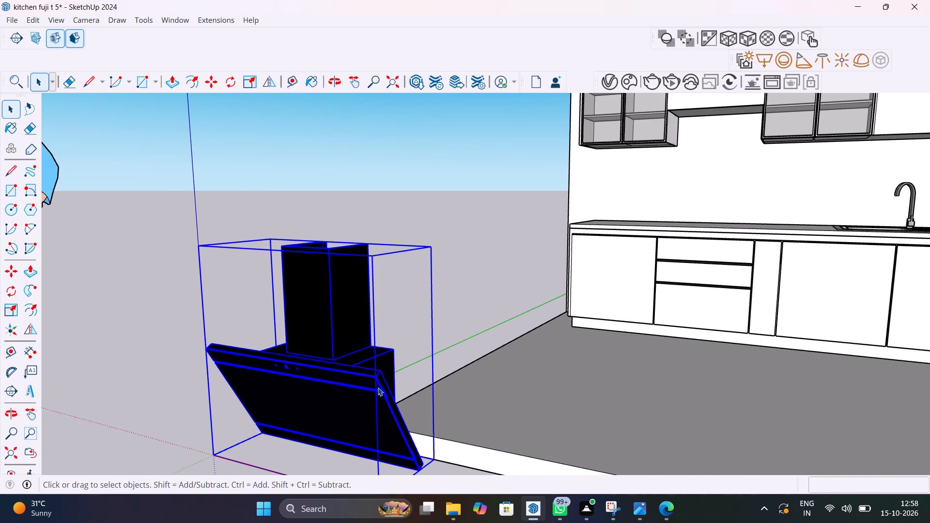
key(s)
click(272, 235)
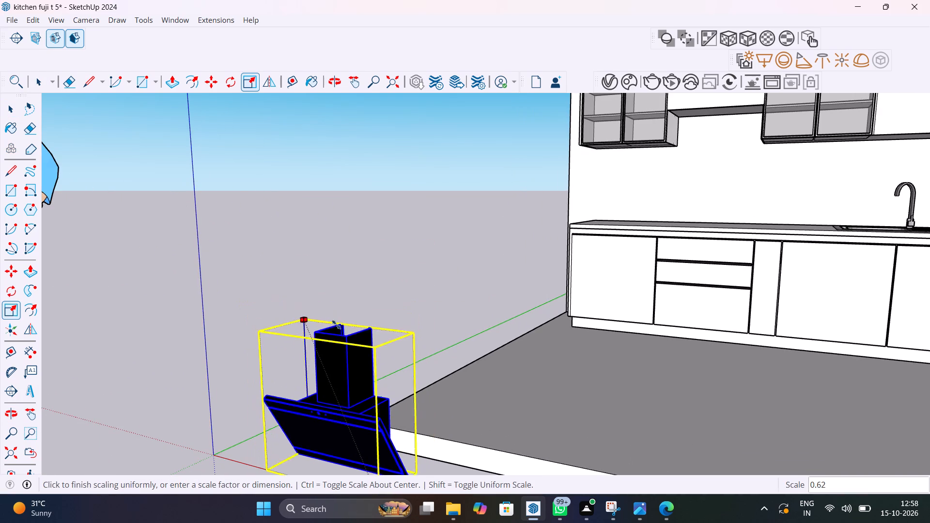
click(372, 381)
shift+middle_drag(405, 401, 520, 243)
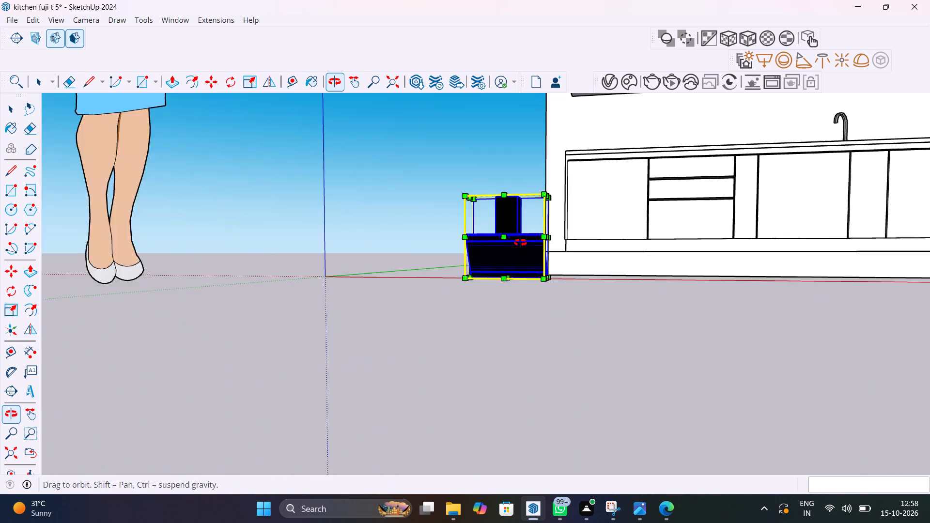
shift+middle_drag(520, 243, 582, 288)
key(space)
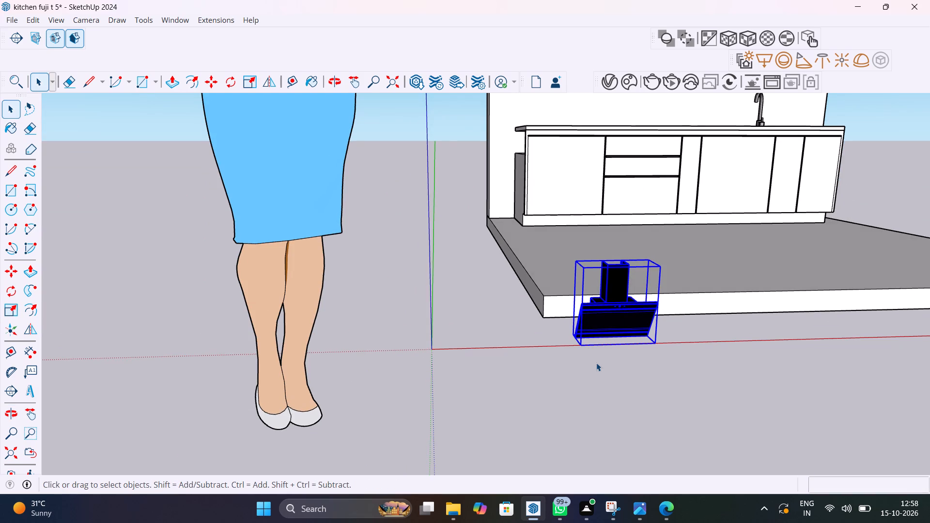
click(596, 363)
right_click(596, 363)
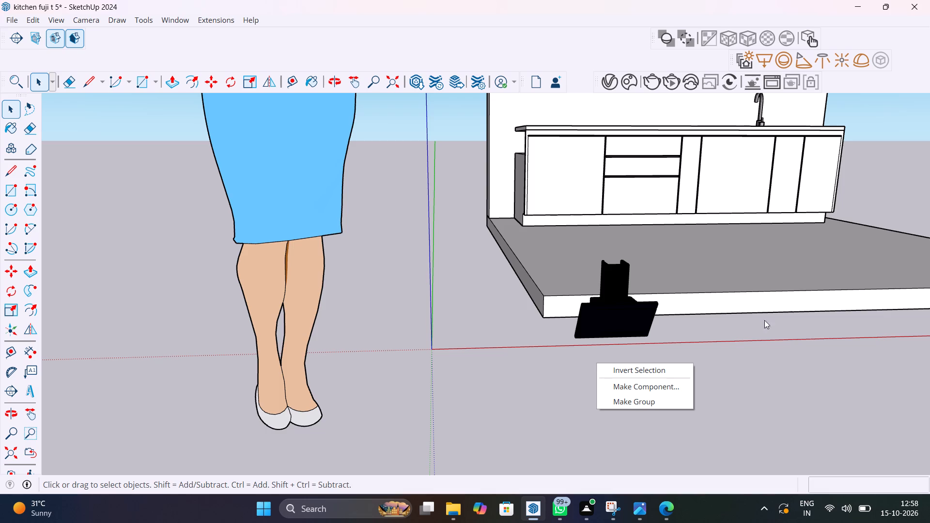
click(792, 398)
Move the chimney about 10' 8 1/2" into the recess between the glass cabinets, its top at the underside of the middle cabinet.
scroll(642, 315, down, 5)
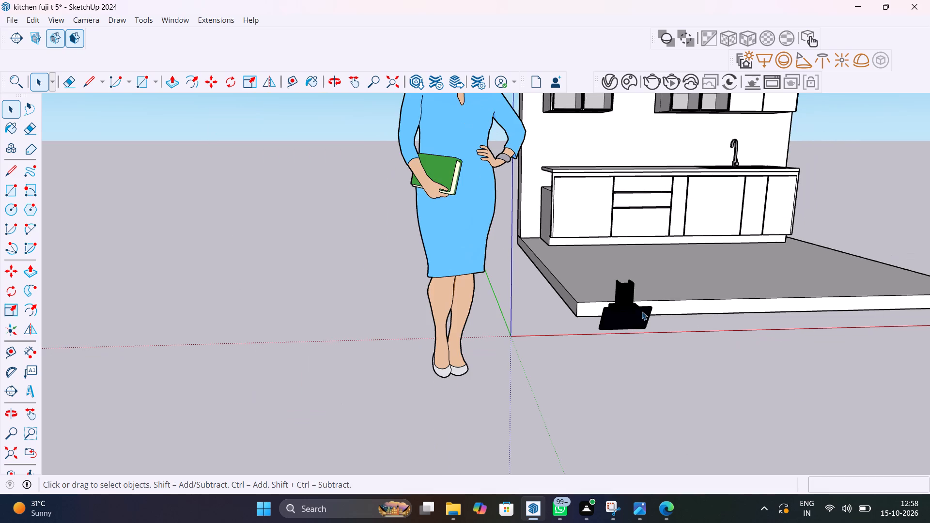
middle_drag(641, 311, 527, 360)
click(528, 360)
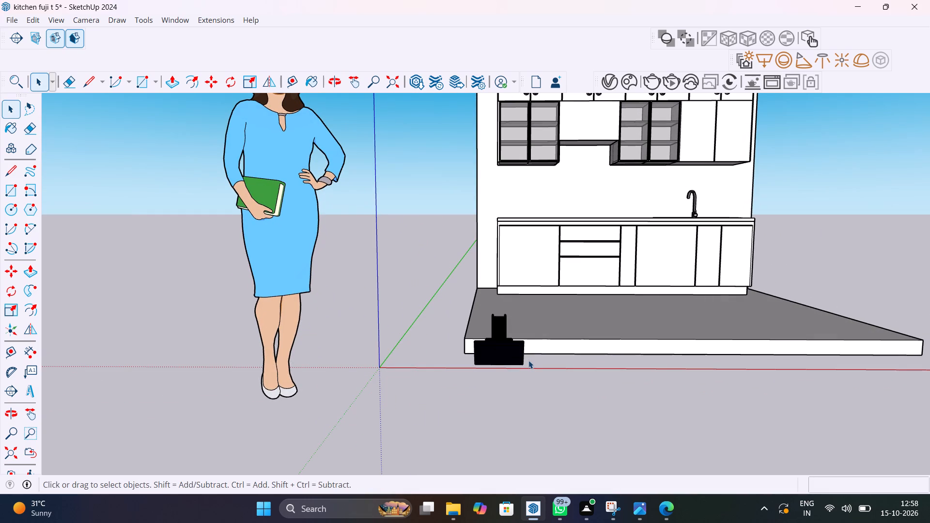
click(498, 352)
key(m)
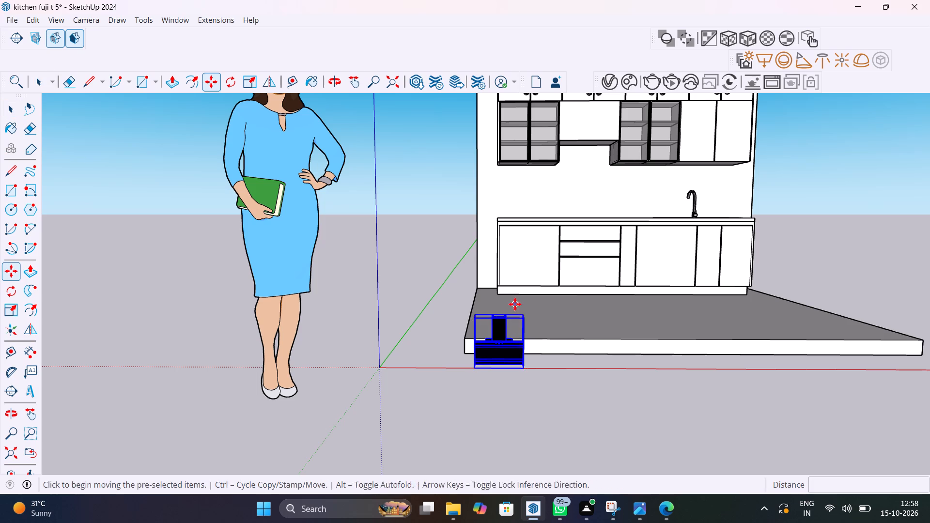
scroll(524, 308, up, 11)
scroll(518, 322, down, 6)
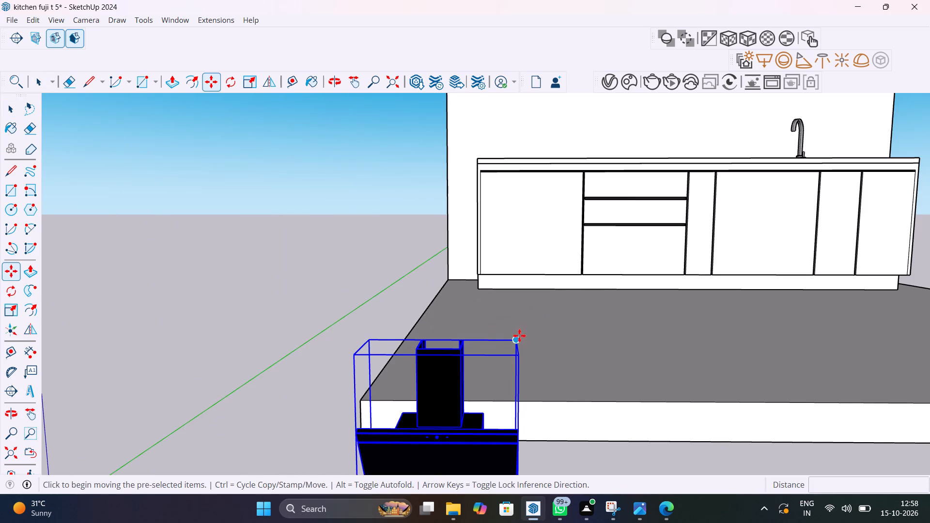
click(519, 336)
shift+middle_drag(710, 182, 596, 315)
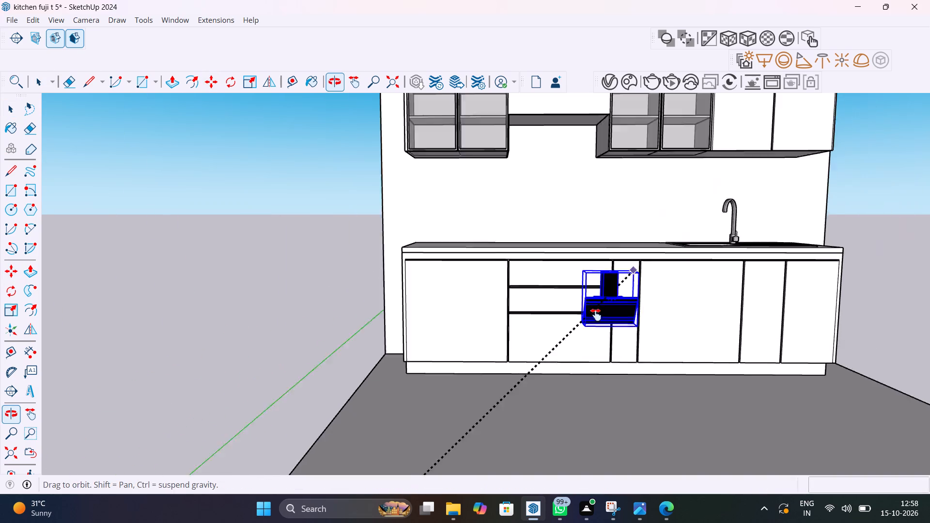
shift+middle_drag(596, 315, 567, 365)
scroll(530, 201, up, 10)
middle_drag(531, 223, 528, 183)
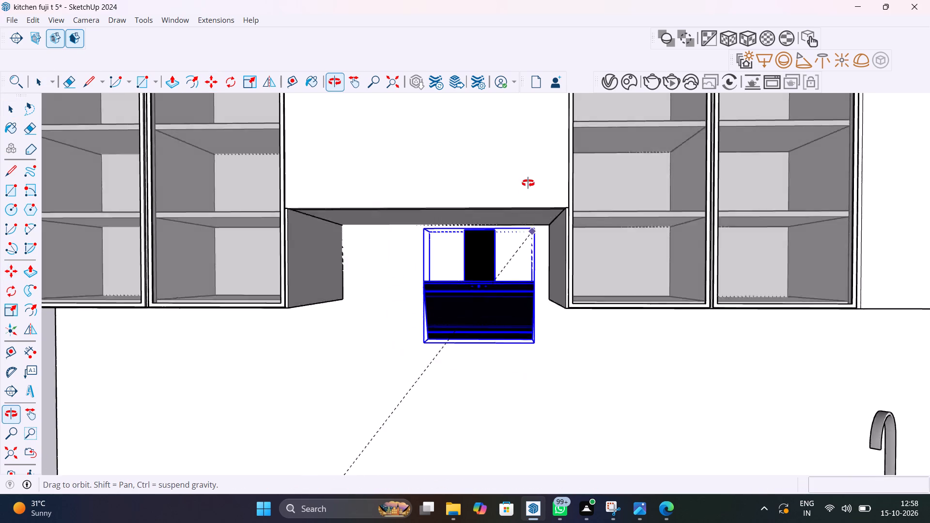
middle_drag(528, 183, 529, 154)
scroll(523, 224, up, 7)
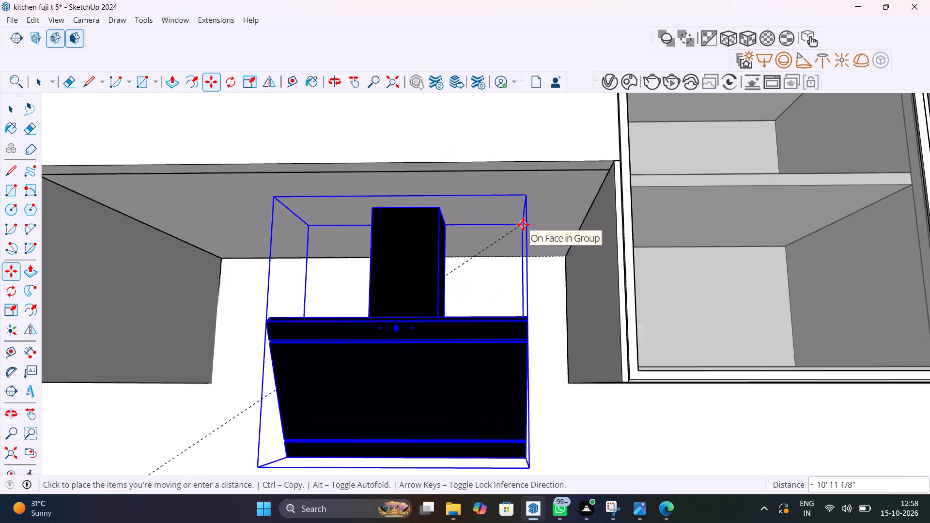
scroll(523, 224, up, 2)
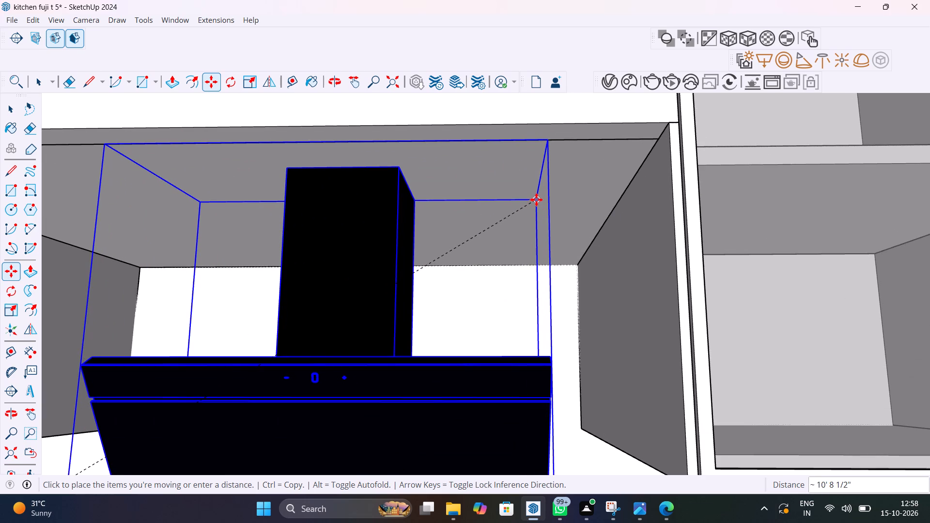
click(536, 200)
scroll(544, 209, down, 10)
middle_drag(558, 241, 567, 315)
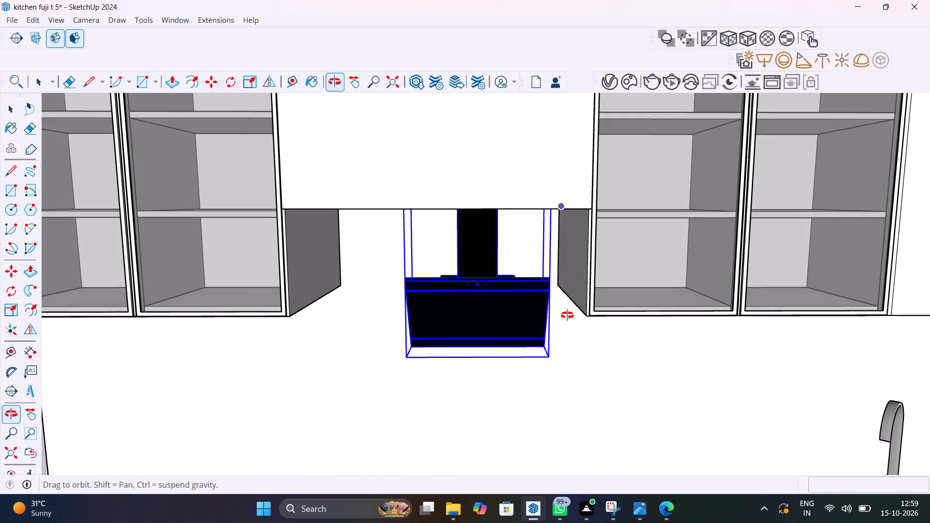
middle_drag(567, 315, 646, 231)
scroll(640, 230, down, 11)
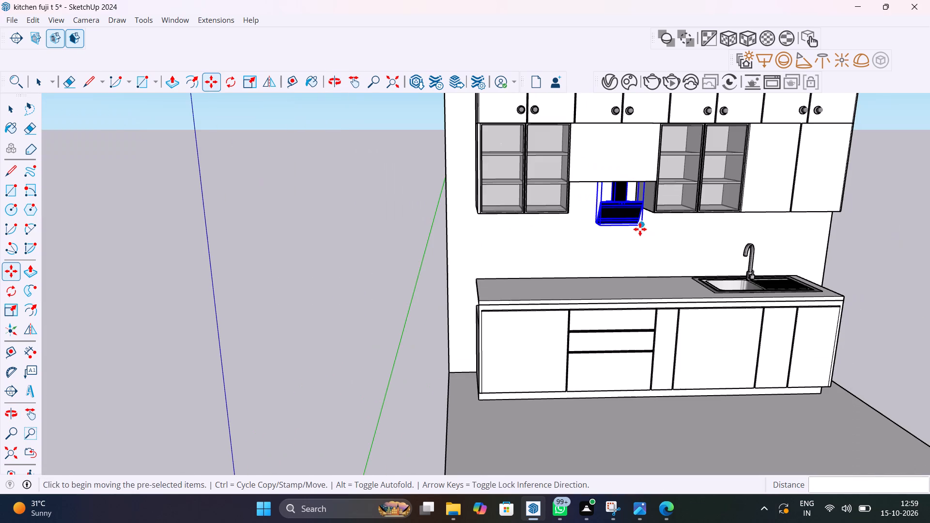
scroll(620, 197, up, 7)
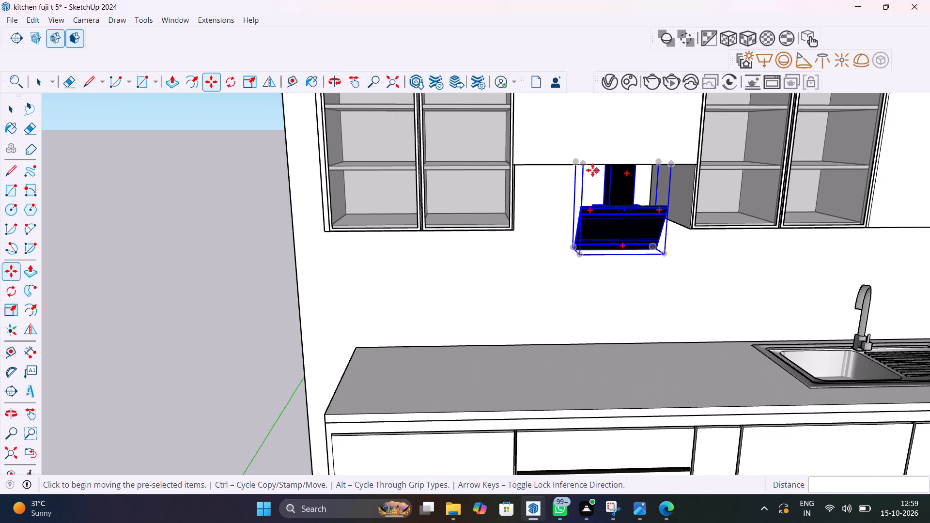
Move the chimney hood about 3 7/8" along the middle cabinet's underside, away from the sink side.
click(584, 167)
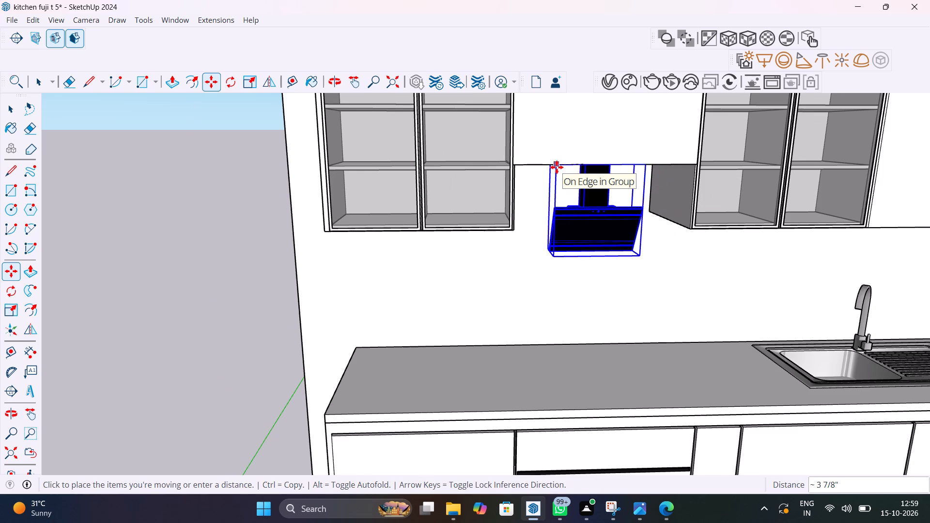
click(557, 167)
Widen the hood along the red axis, scaling one side by 1.33 and the opposite side by about 1.42, to span the recess.
key(s)
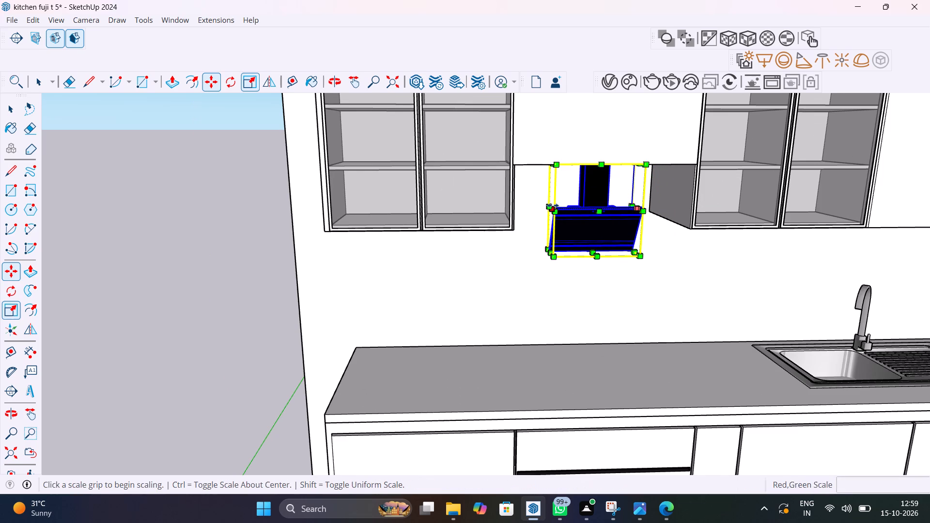
click(549, 208)
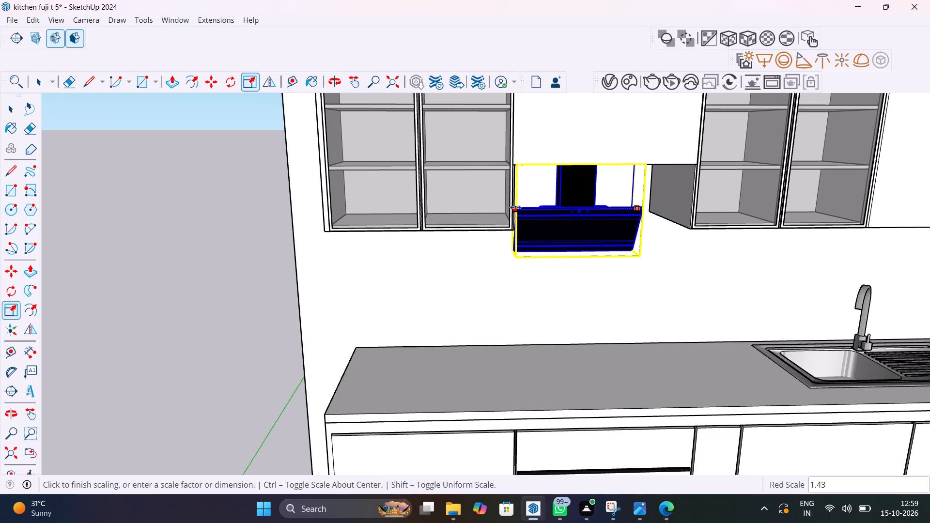
click(529, 207)
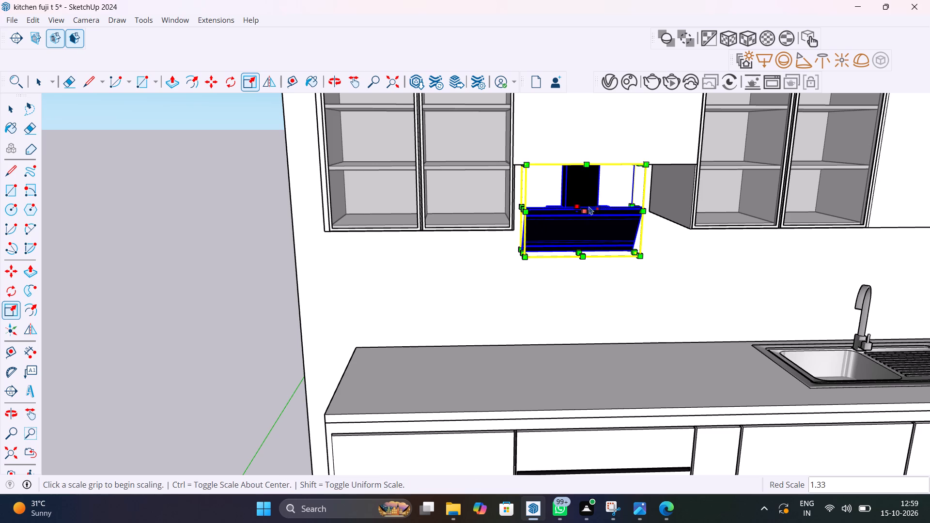
middle_drag(656, 214, 489, 212)
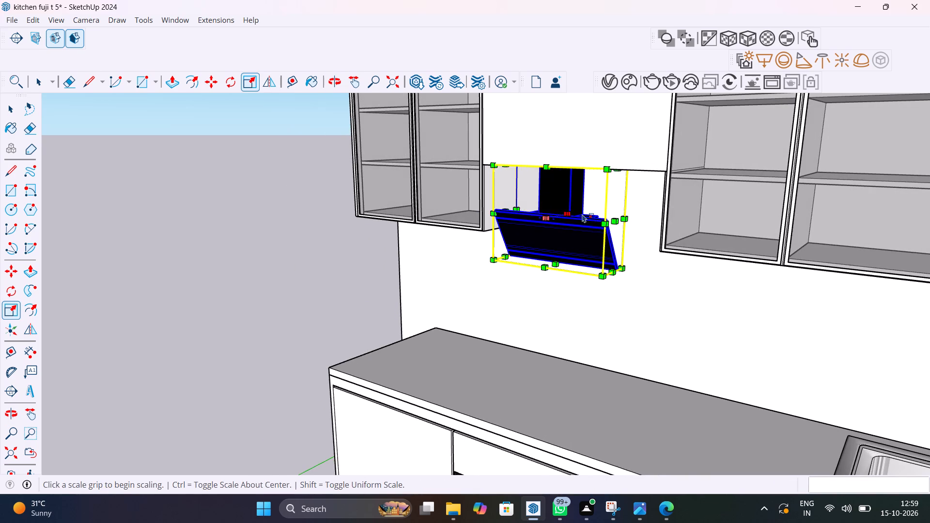
click(615, 222)
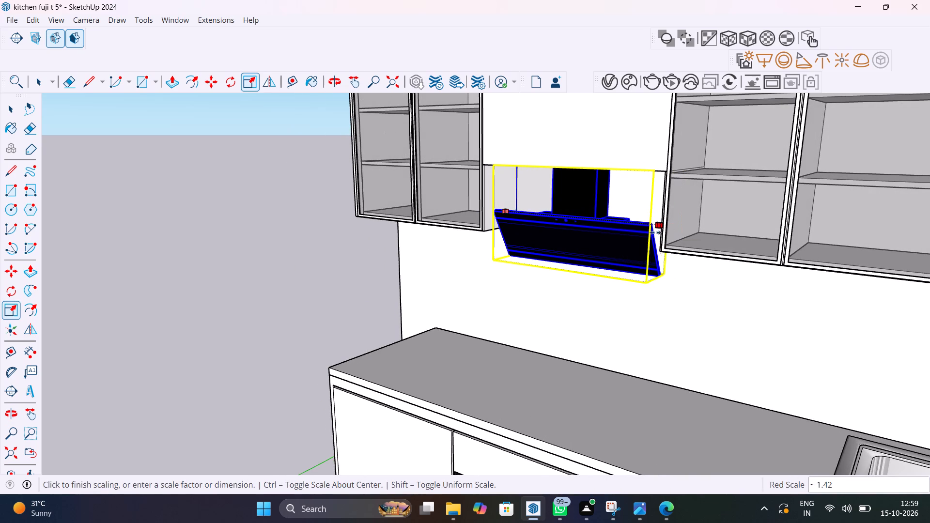
click(659, 234)
scroll(623, 243, down, 8)
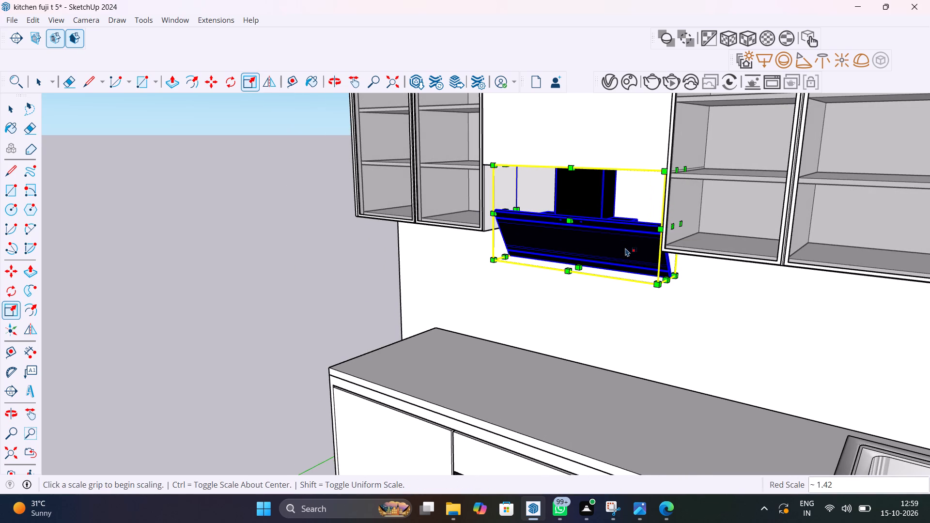
scroll(625, 248, down, 5)
key(space)
click(337, 252)
Raise the hood about 2 3/8" so its flue runs up into the middle cabinet between the glass cabinets.
scroll(403, 262, down, 7)
middle_drag(434, 268, 471, 273)
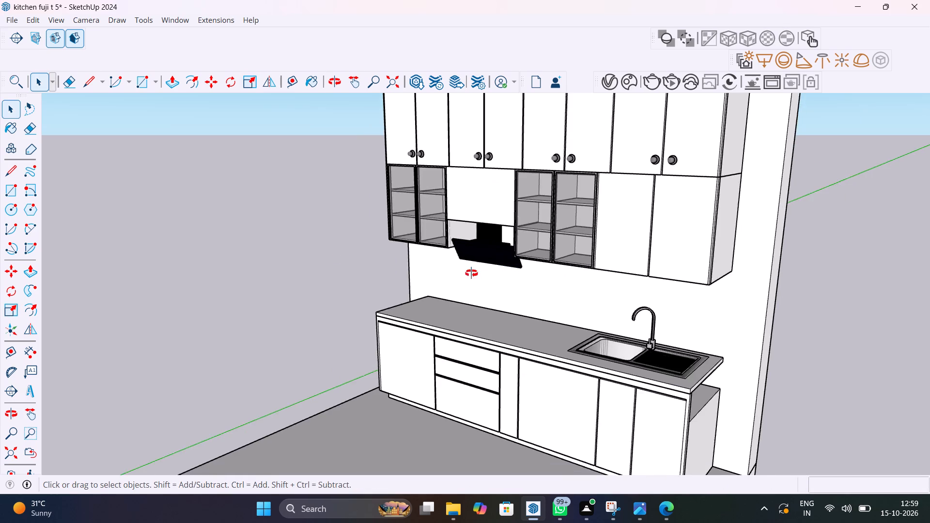
middle_drag(471, 273, 678, 209)
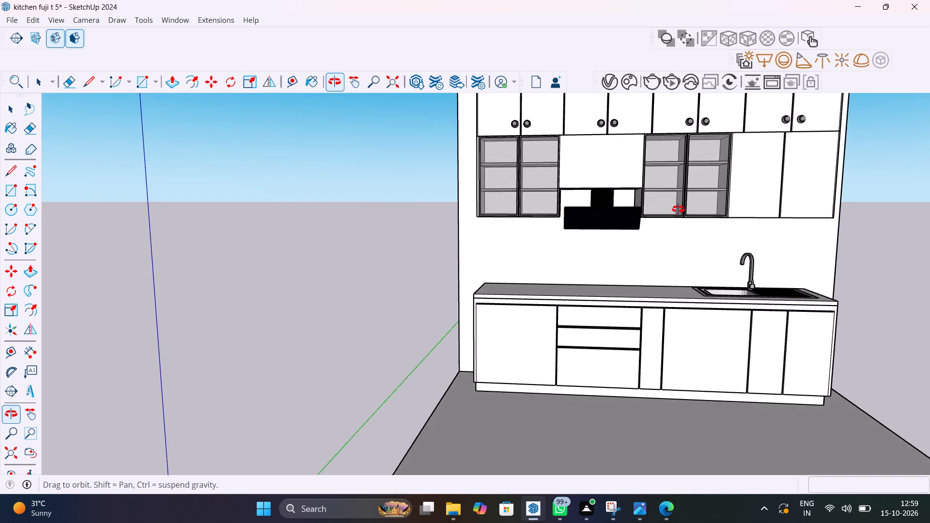
middle_drag(678, 209, 682, 255)
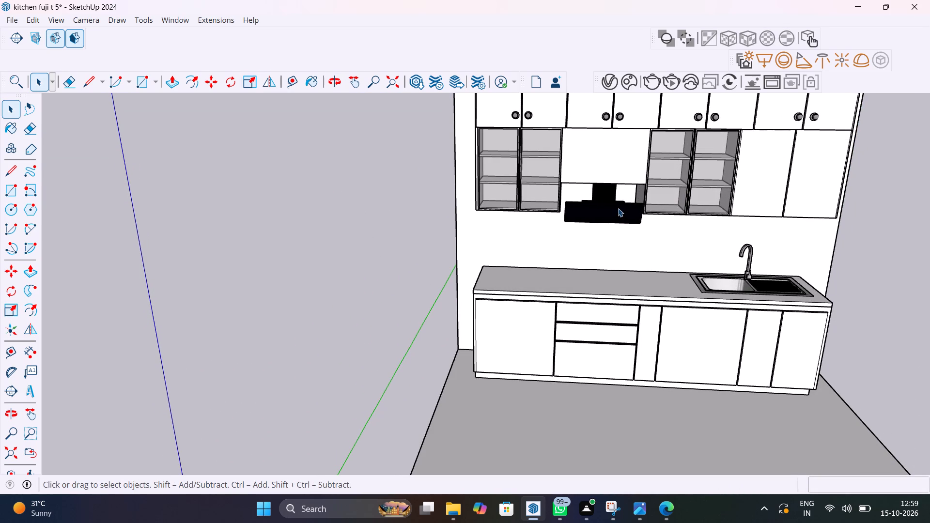
scroll(618, 208, up, 10)
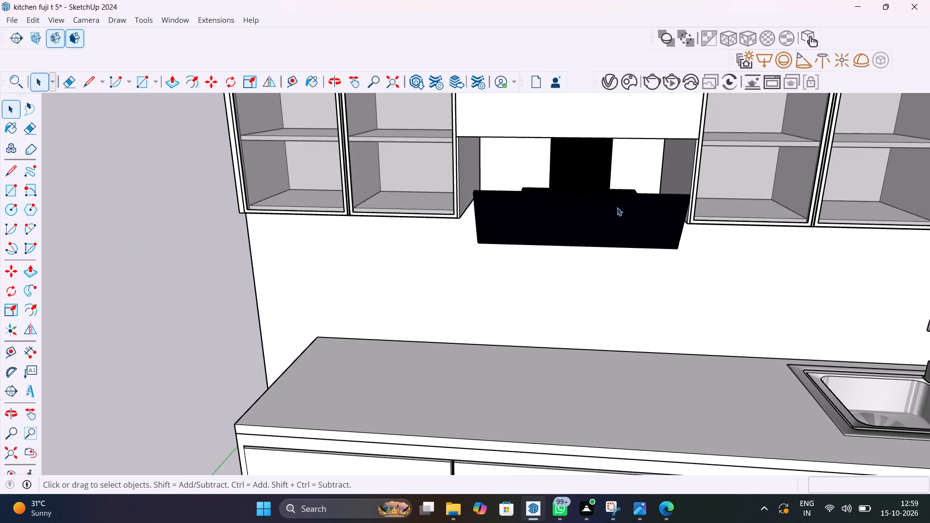
scroll(613, 205, down, 1)
middle_drag(617, 161, 649, 133)
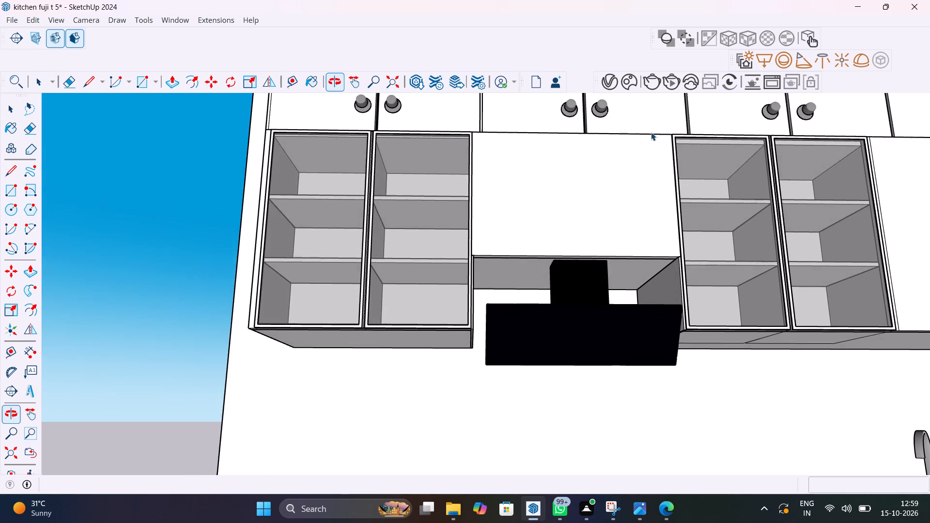
scroll(595, 288, up, 4)
click(596, 287)
key(m)
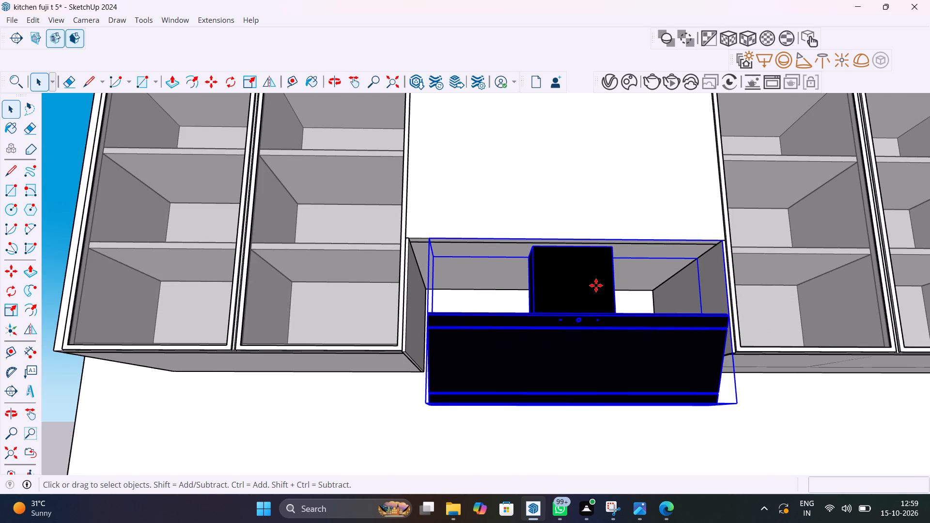
click(615, 246)
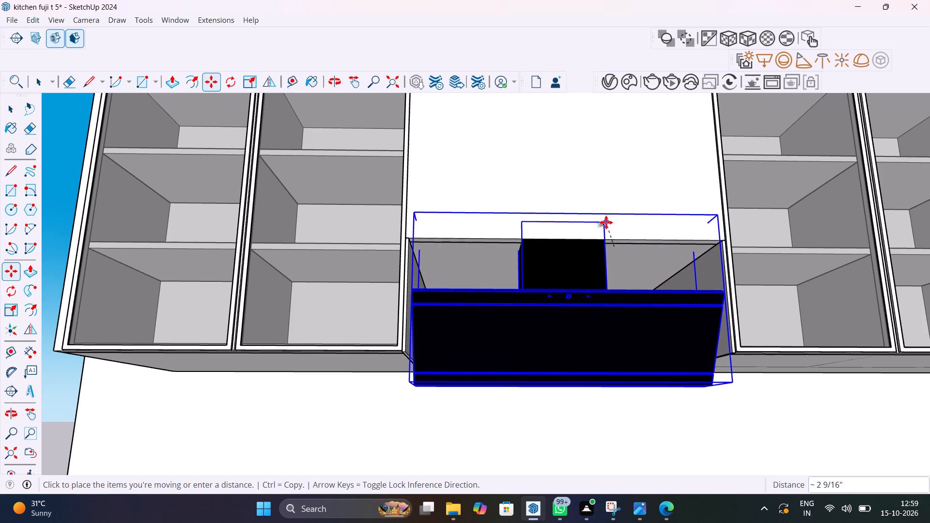
key(Escape)
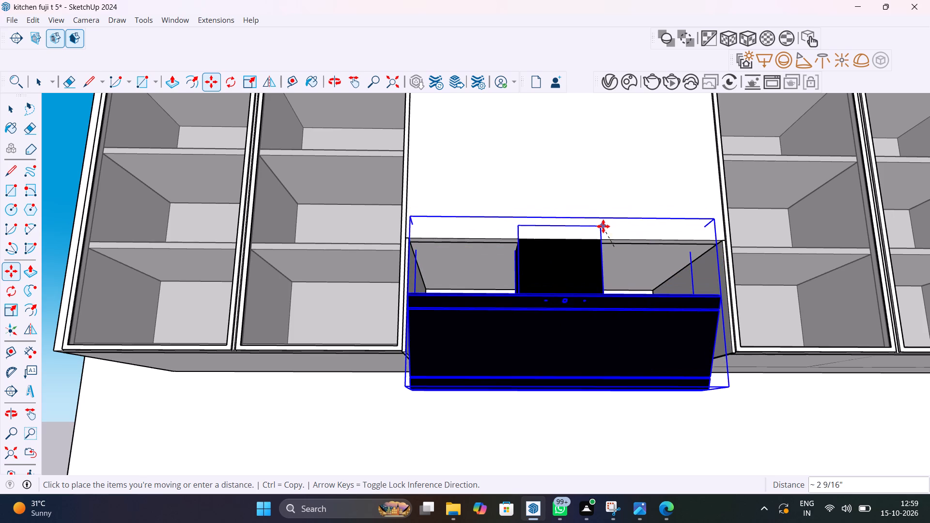
click(728, 315)
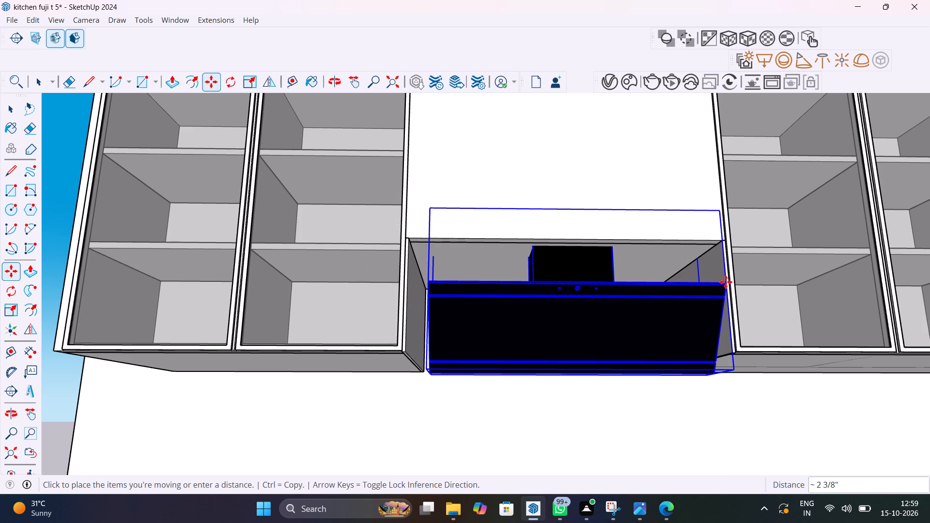
click(726, 282)
scroll(725, 337, down, 5)
key(space)
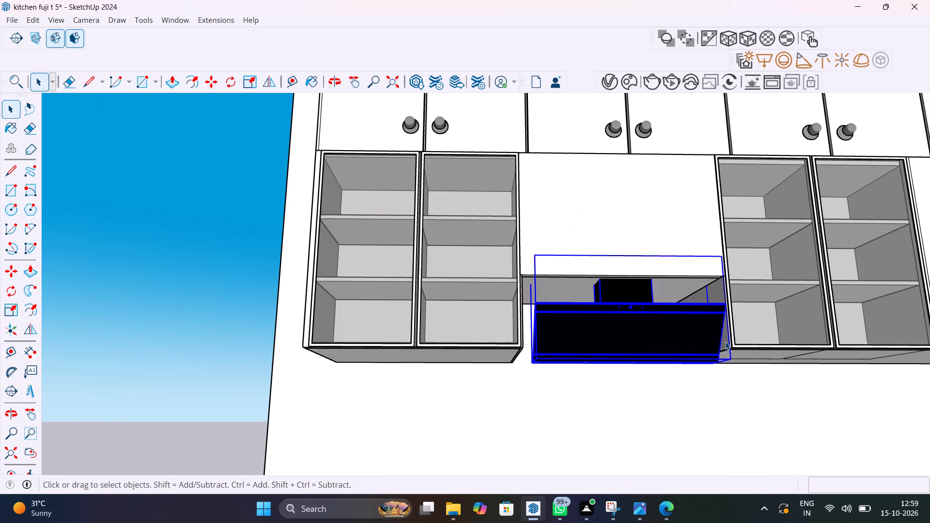
click(250, 294)
Move the hood 2 1/16" along the green axis, back toward the wall.
scroll(302, 309, down, 6)
middle_drag(532, 344, 555, 427)
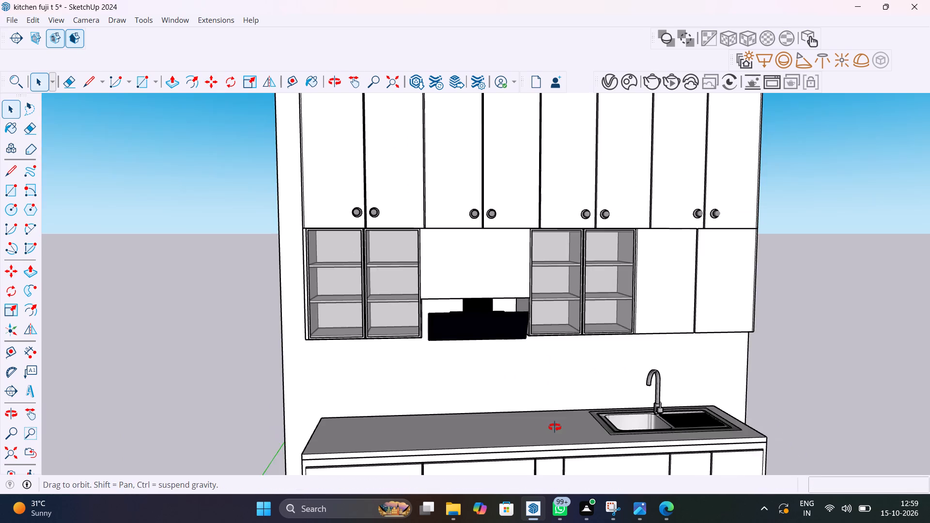
middle_drag(555, 427, 558, 436)
scroll(527, 374, down, 5)
shift+middle_drag(535, 388, 763, 317)
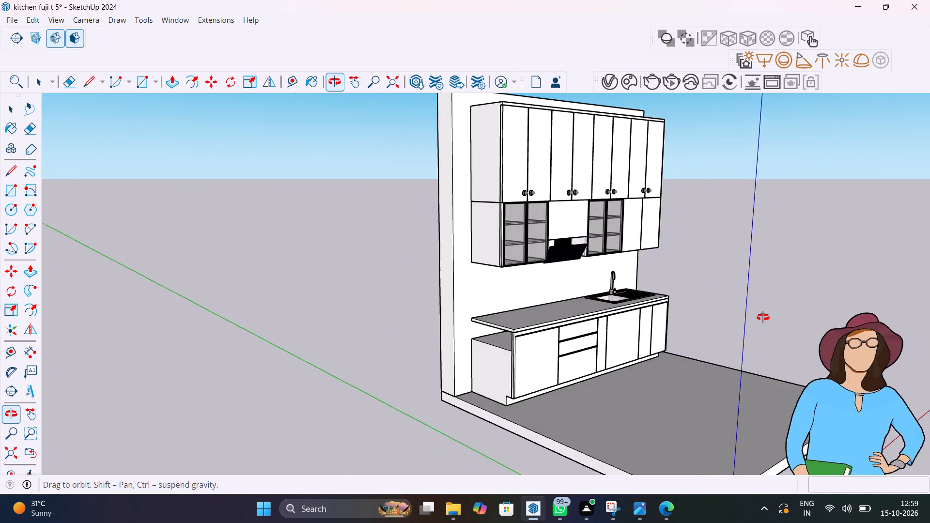
shift+middle_drag(763, 317, 688, 442)
scroll(623, 270, up, 9)
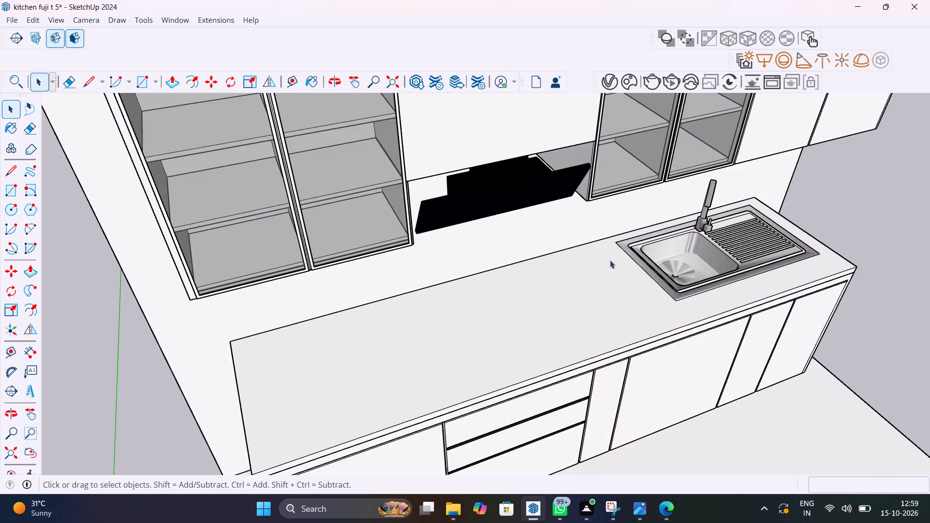
middle_drag(571, 245, 568, 133)
scroll(631, 250, up, 4)
middle_drag(615, 255, 764, 182)
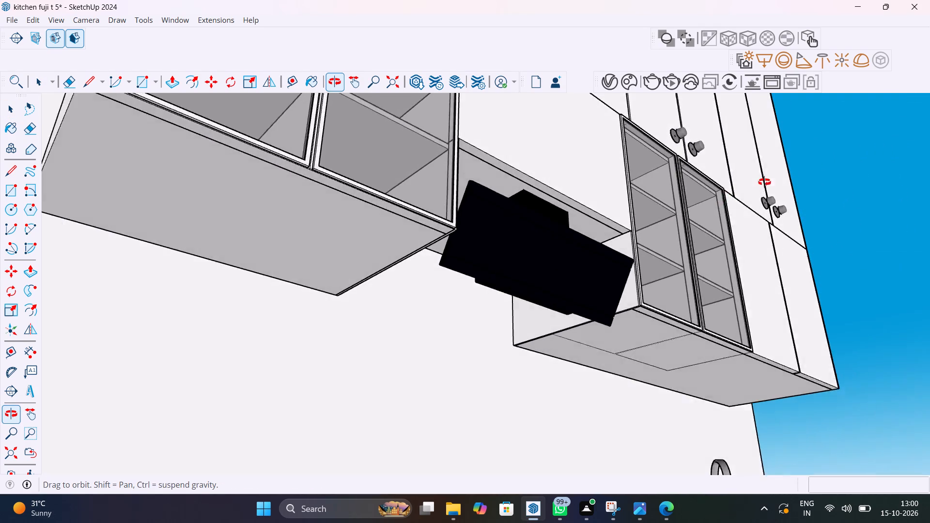
middle_drag(764, 182, 806, 179)
middle_drag(577, 321, 706, 314)
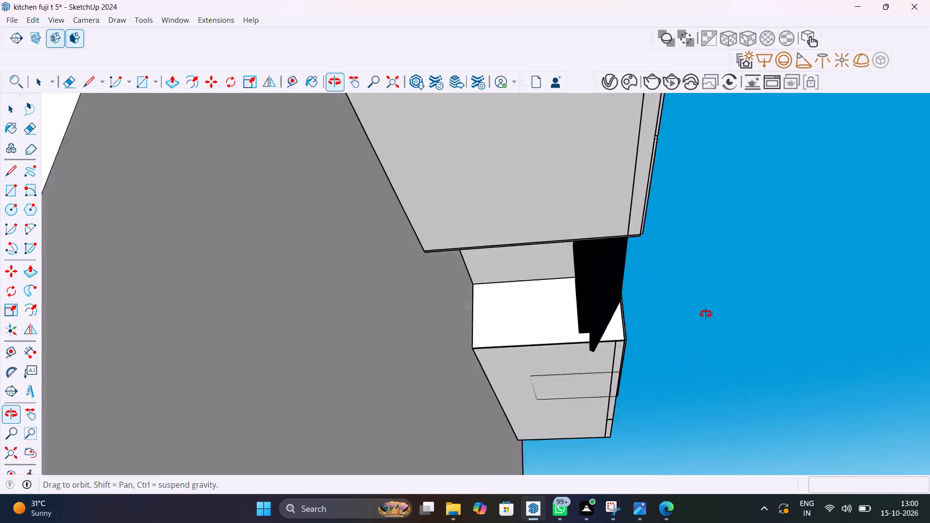
middle_drag(706, 314, 569, 321)
double_click(569, 321)
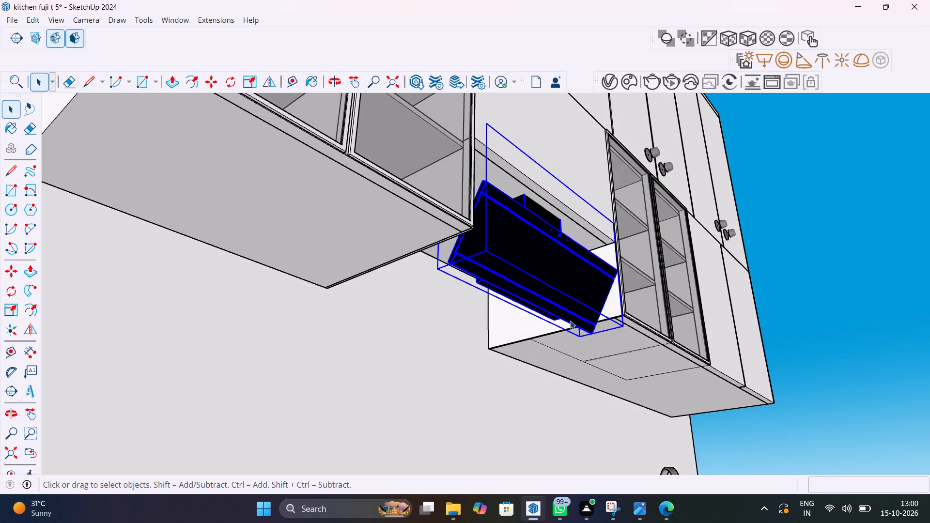
key(m)
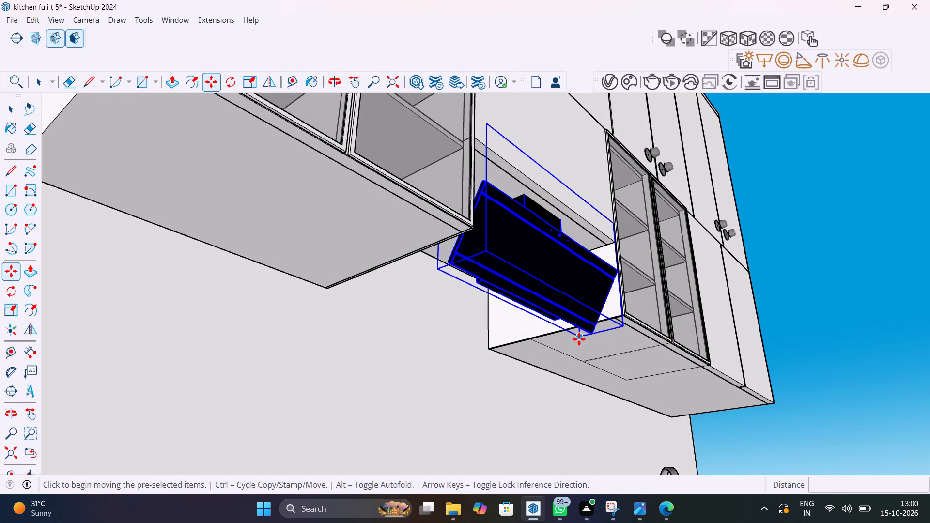
click(579, 339)
key(Left)
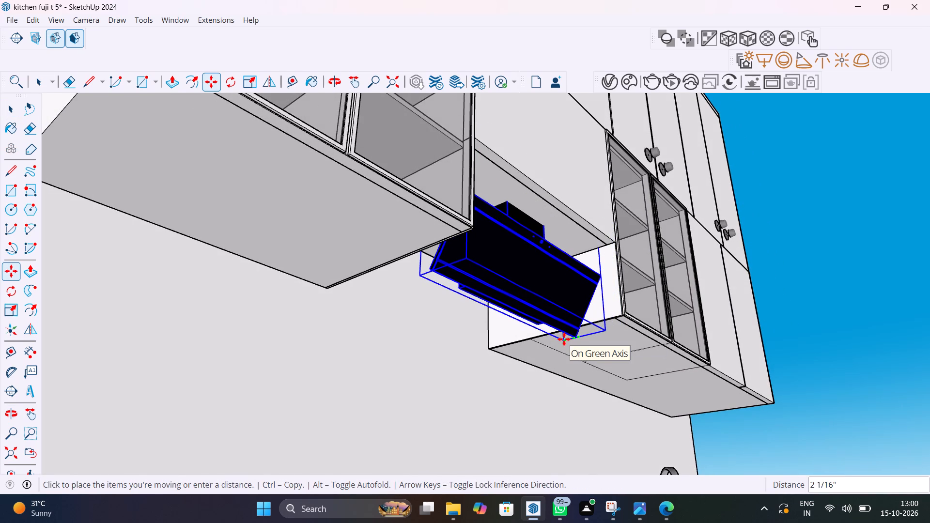
click(564, 339)
key(space)
scroll(571, 344, down, 12)
click(755, 327)
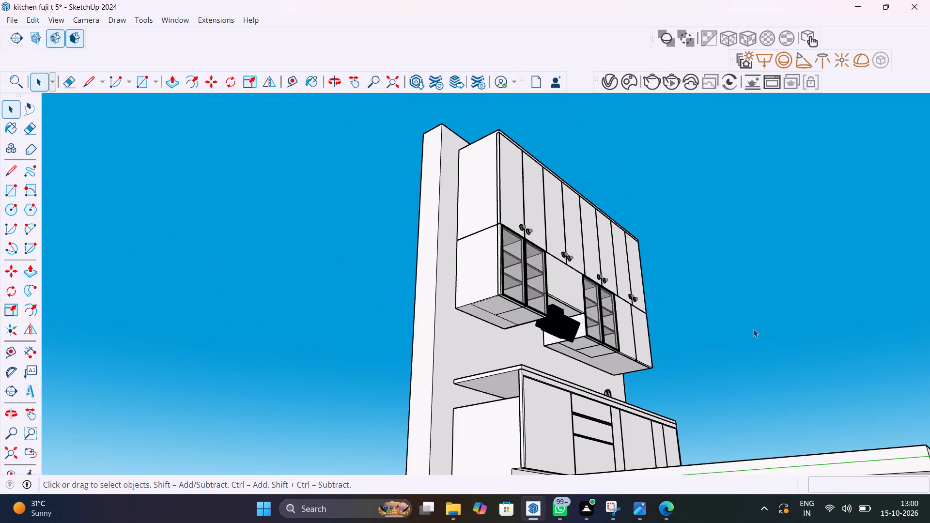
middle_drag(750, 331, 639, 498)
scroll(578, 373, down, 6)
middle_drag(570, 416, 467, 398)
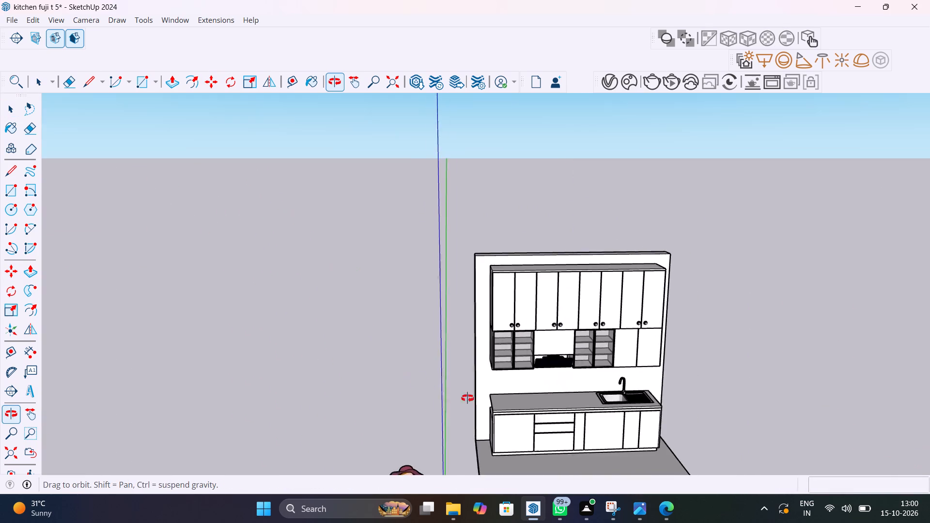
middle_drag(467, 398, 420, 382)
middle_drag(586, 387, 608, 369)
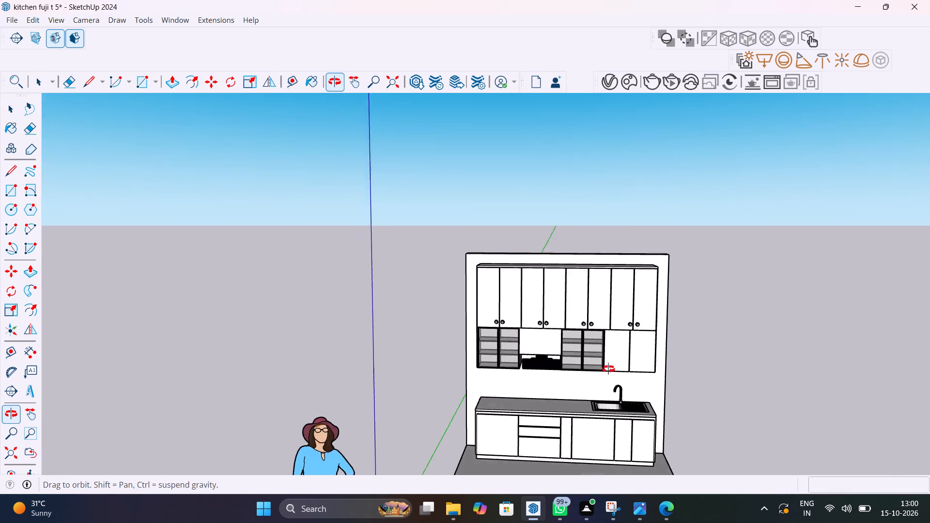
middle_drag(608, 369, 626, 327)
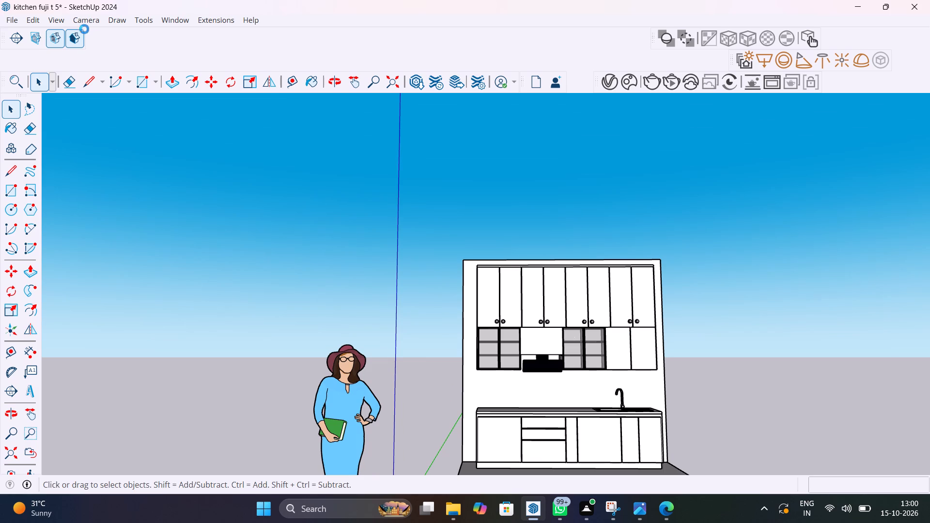
Search 3D Warehouse models for "GAS", replacing the previous search term.
click(182, 23)
click(202, 115)
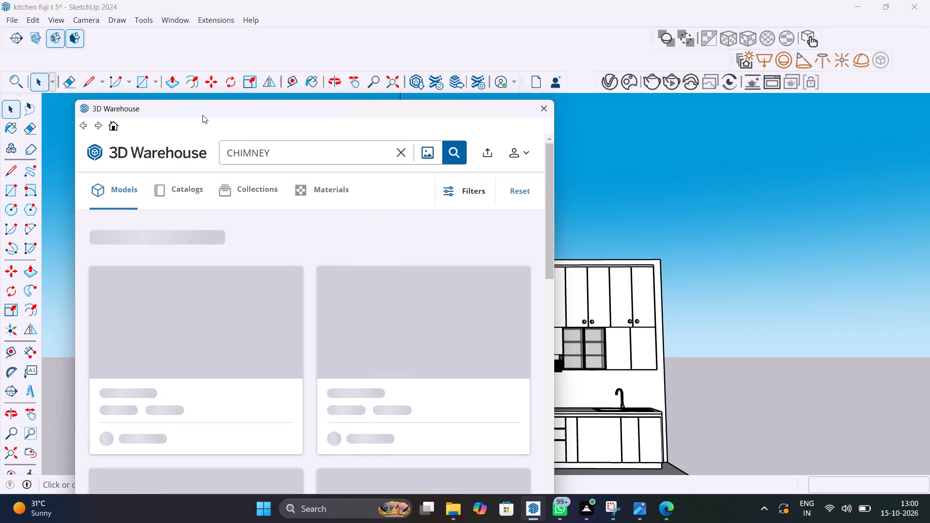
click(279, 156)
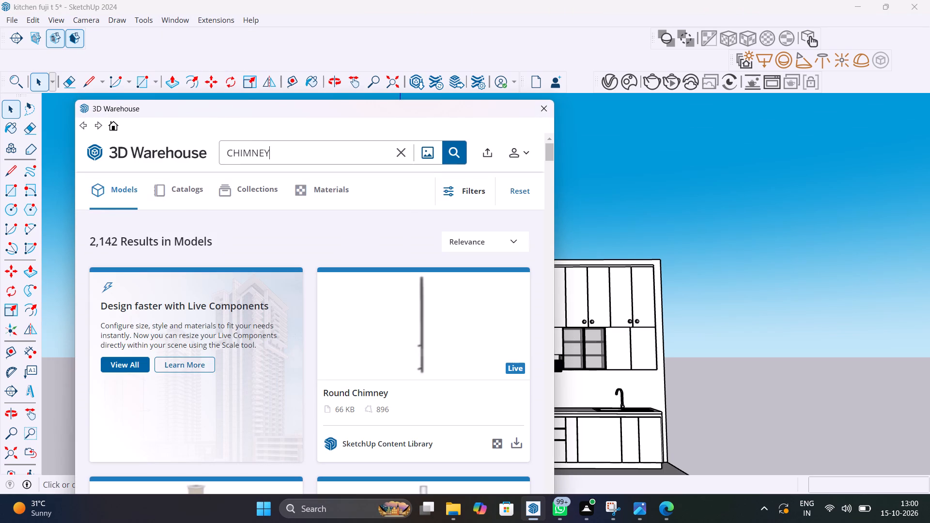
key(BackSpace)
key(BackSpace)
key(BackSpace)
key(BackSpace)
key(BackSpace)
key(BackSpace)
key(BackSpace)
key(BackSpace)
key(BackSpace)
key(BackSpace)
key(BackSpace)
key(BackSpace)
text(GAS)
key(Return)
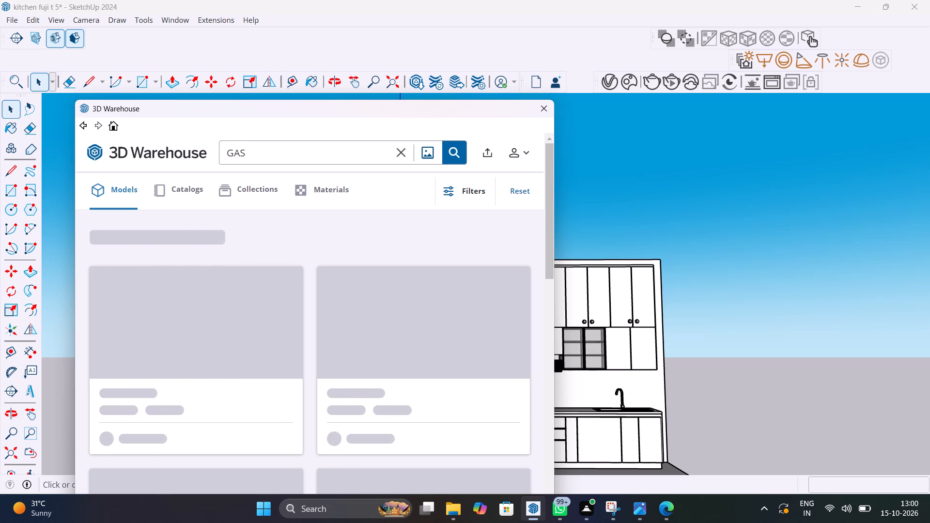
Browse the "GAS" results in 3D Warehouse for a stove model that suits the countertop.
scroll(310, 235, down, 4)
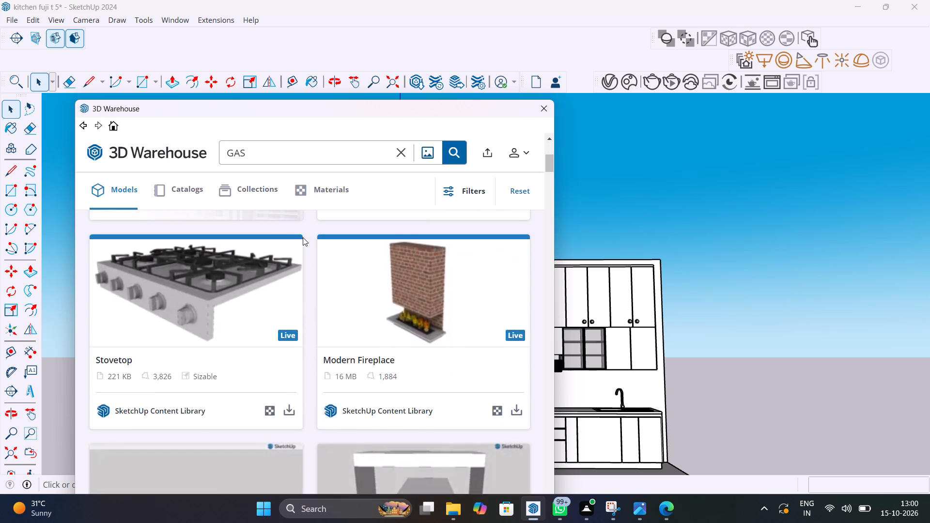
scroll(304, 243, down, 10)
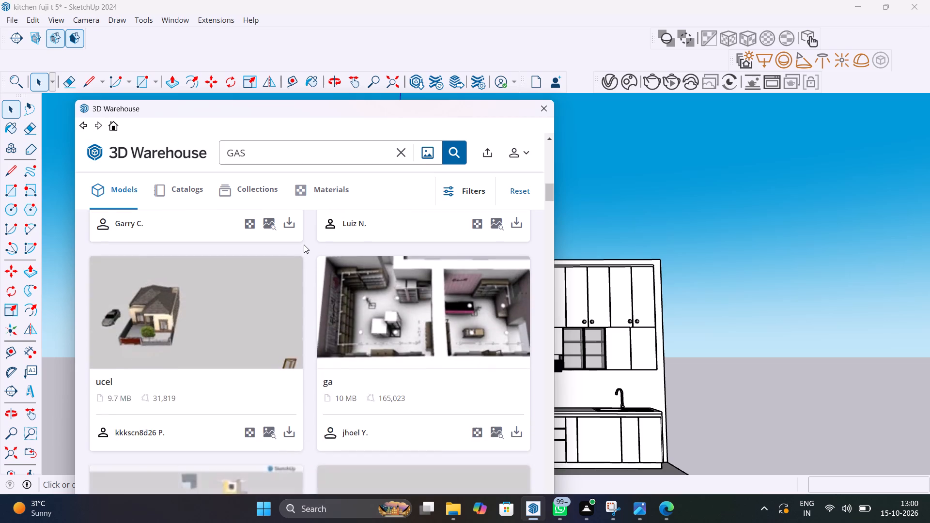
scroll(304, 245, down, 12)
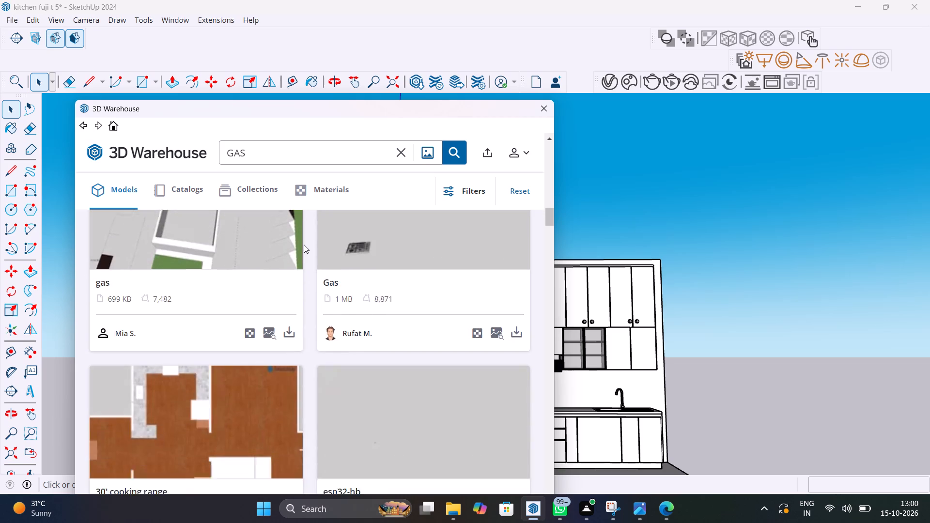
scroll(304, 245, down, 1)
Search 3D Warehouse models for "STOVE" in place of the previous term and browse the results.
click(331, 159)
key(BackSpace)
key(BackSpace)
key(BackSpace)
key(BackSpace)
key(BackSpace)
key(BackSpace)
key(BackSpace)
key(BackSpace)
key(BackSpace)
key(BackSpace)
key(BackSpace)
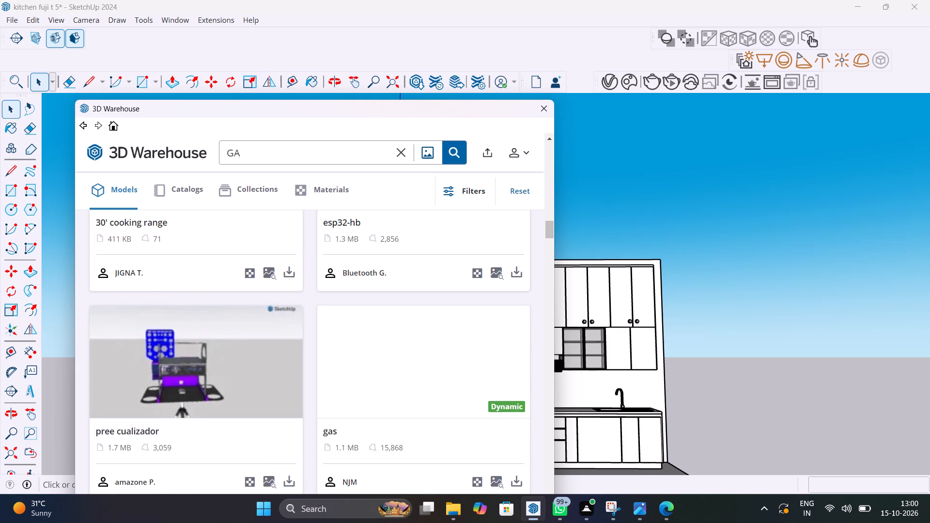
text(STOVE)
key(Return)
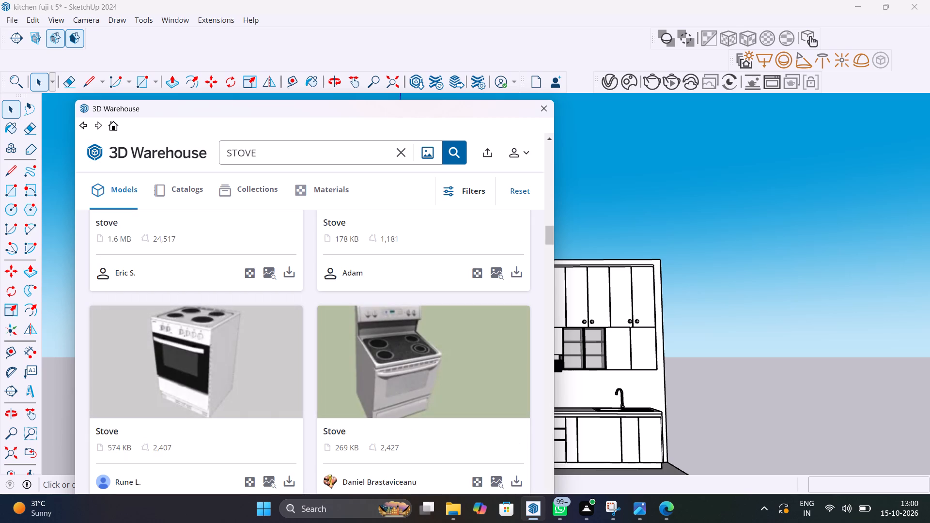
scroll(369, 247, down, 9)
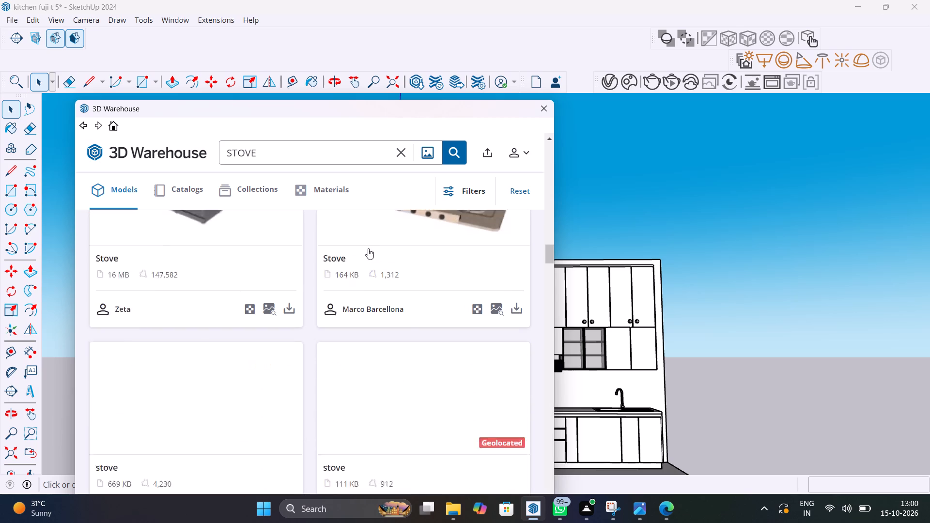
Extend the search term to "STOVE GAS" and look through the results for a built-in gas stove.
click(313, 156)
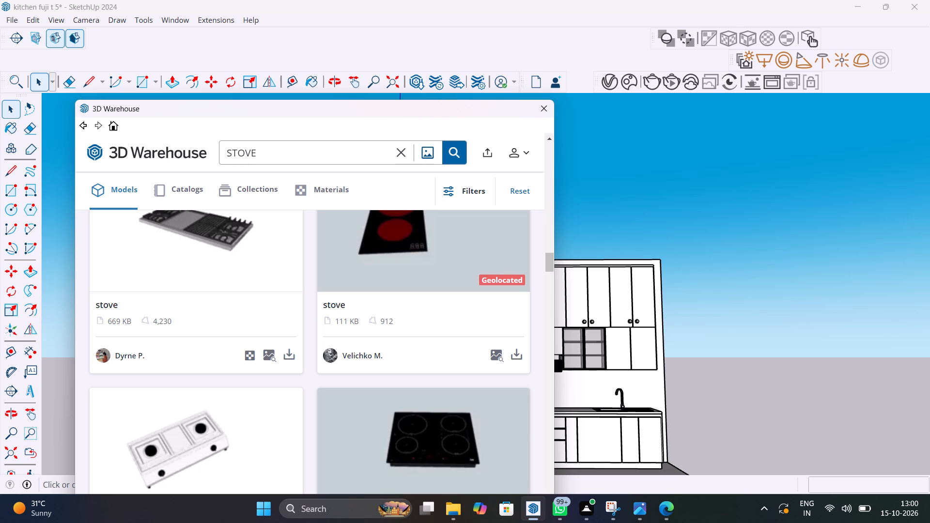
key(space)
text(GAS)
key(Return)
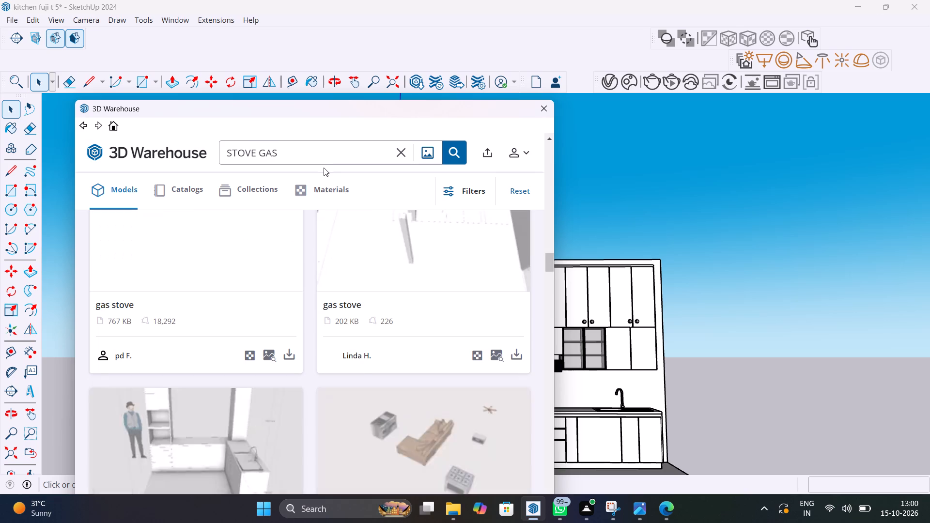
scroll(310, 223, down, 13)
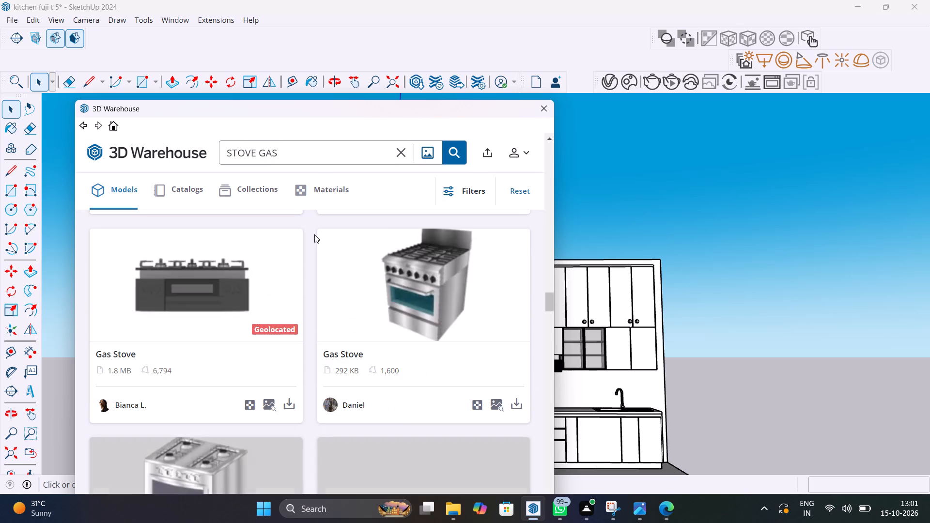
scroll(314, 234, down, 13)
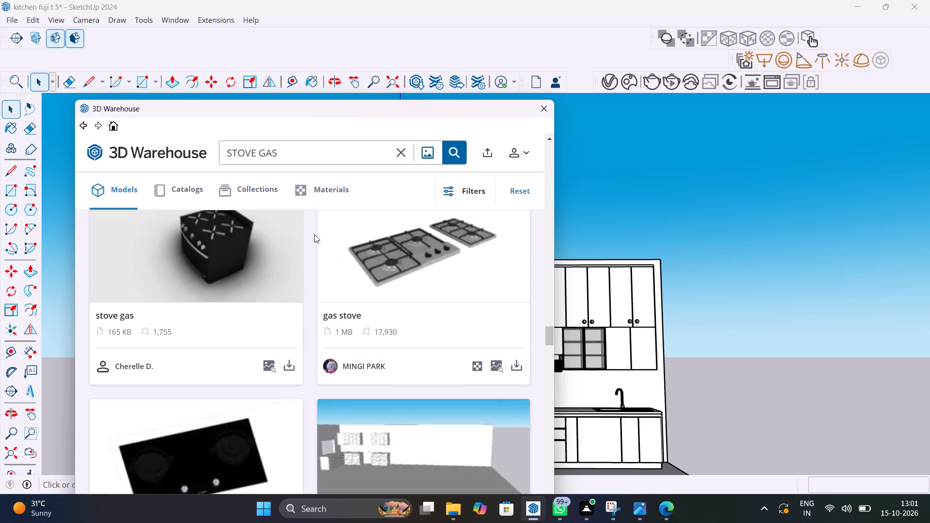
scroll(314, 234, down, 2)
scroll(314, 234, up, 1)
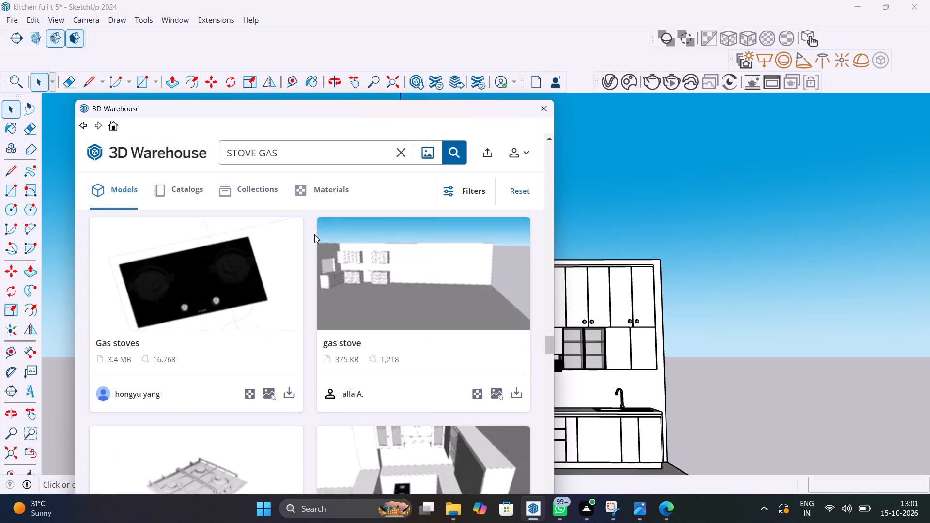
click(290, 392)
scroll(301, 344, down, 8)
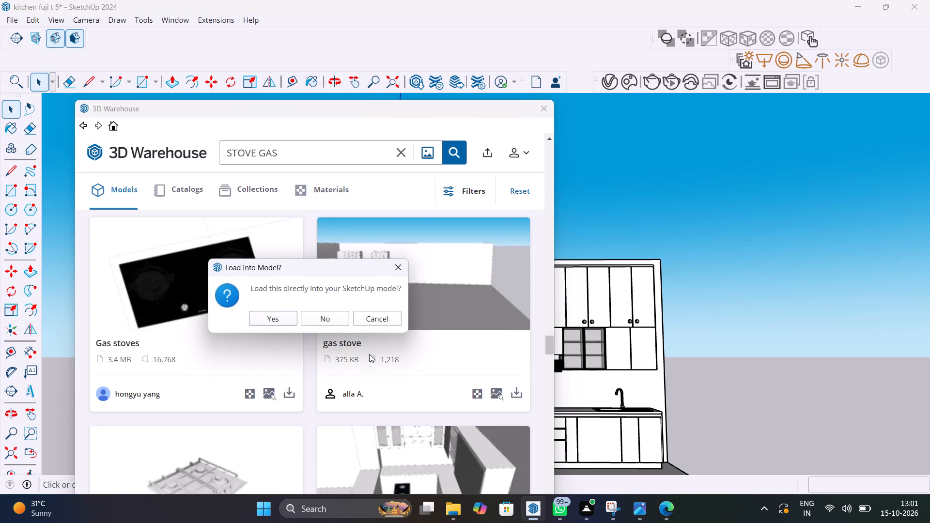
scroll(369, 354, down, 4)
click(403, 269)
Load the black two-burner "GAS STOVE" model of 240 KB from 3D Warehouse directly into the kitchen model.
scroll(407, 315, down, 11)
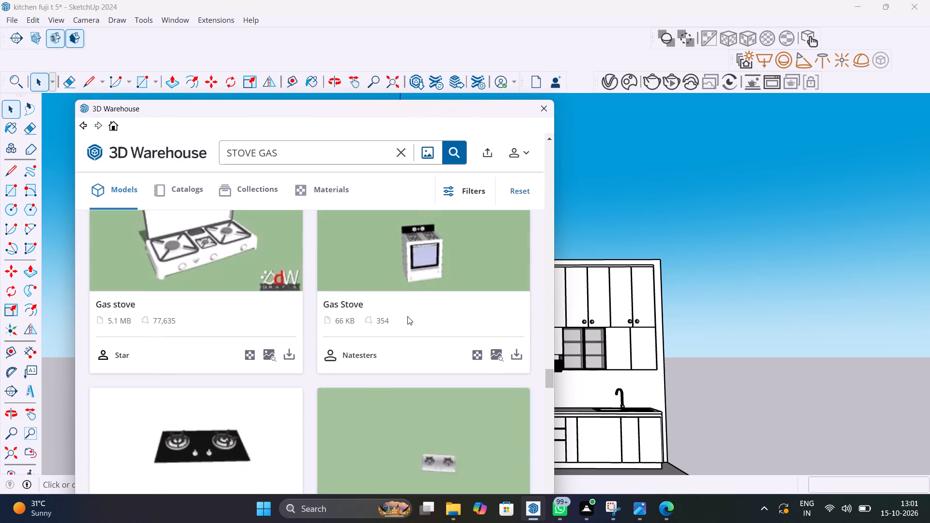
scroll(407, 316, up, 6)
scroll(407, 316, down, 2)
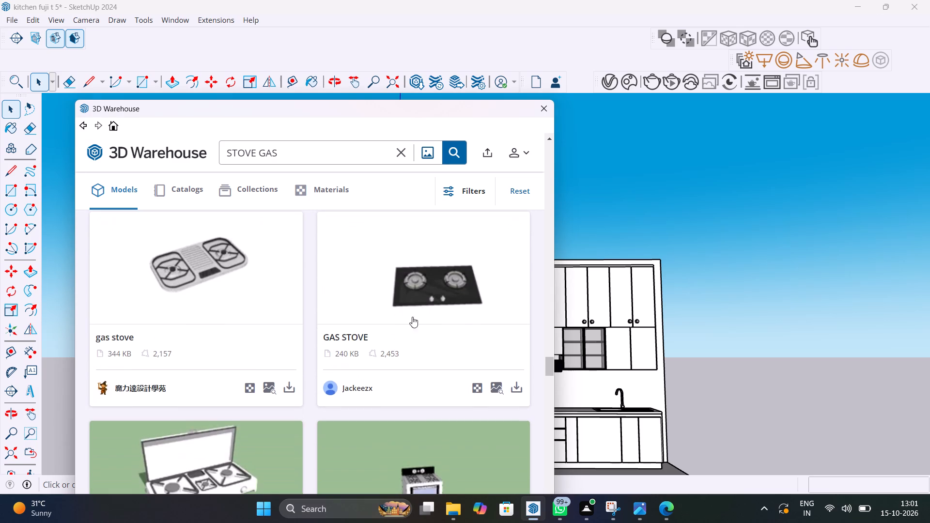
click(513, 392)
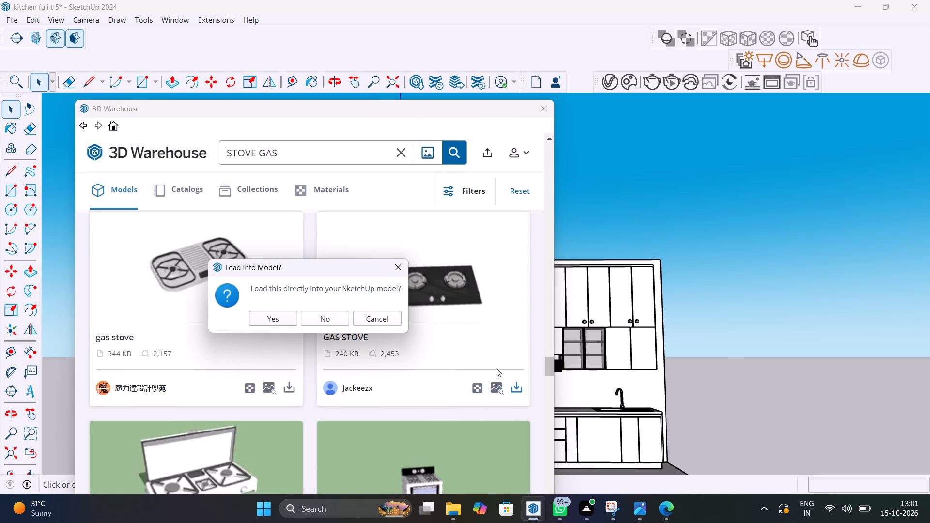
click(271, 319)
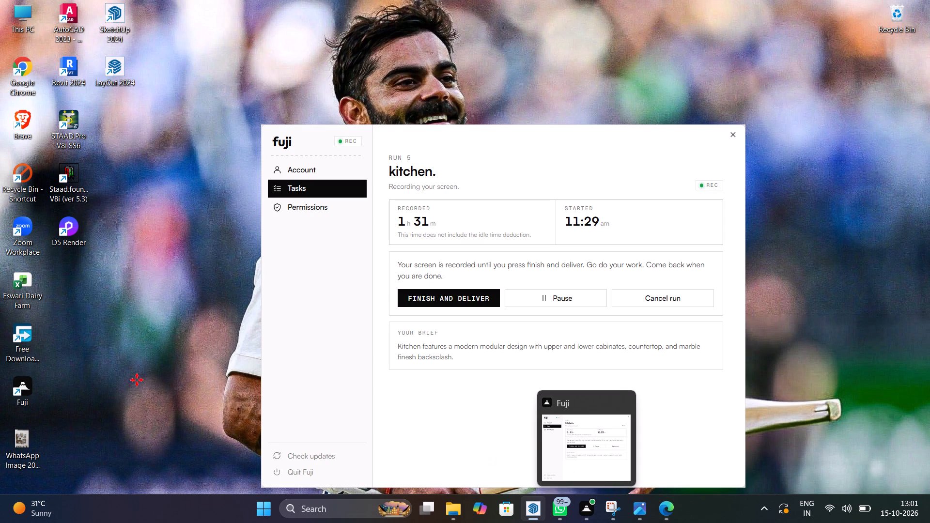
Place the gas stove on the countertop beneath the chimney hood, above the drawer unit, and deselect it.
scroll(545, 413, up, 4)
middle_drag(544, 424, 538, 474)
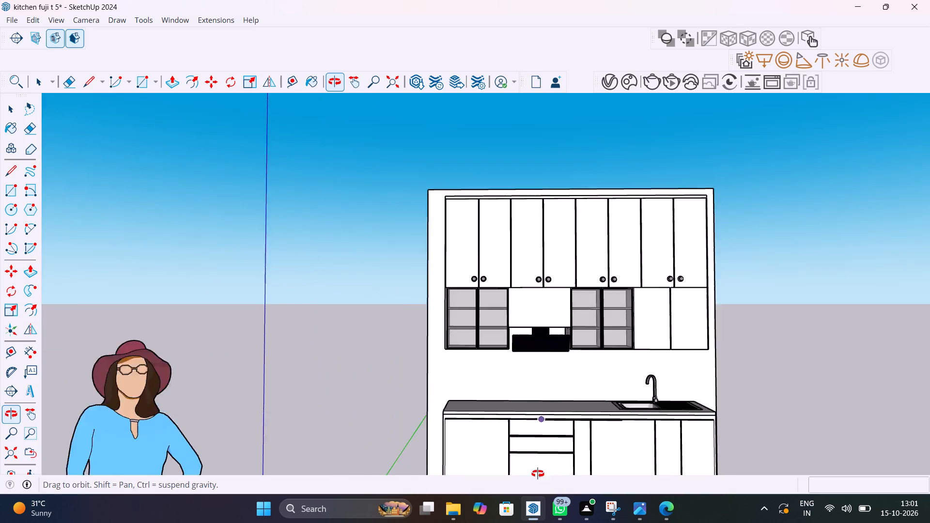
middle_drag(538, 474, 535, 506)
scroll(527, 402, up, 9)
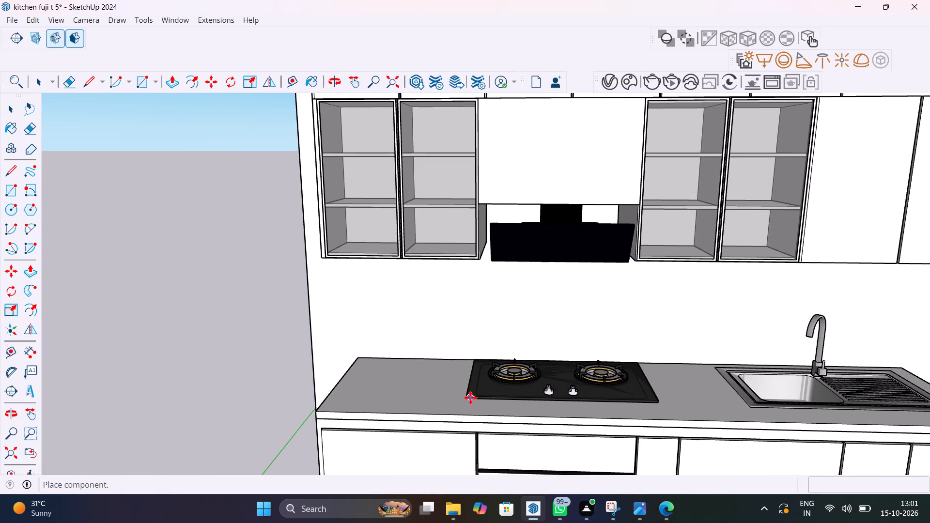
click(470, 398)
middle_drag(567, 414, 449, 449)
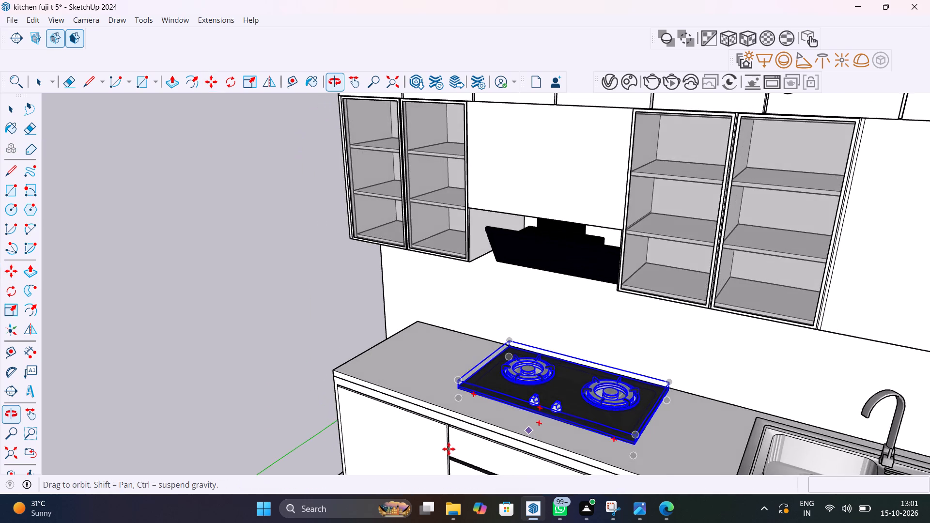
key(space)
click(295, 361)
Examine the stove's position on the countertop relative to the hood and sink from several angles.
shift+middle_drag(500, 415, 496, 415)
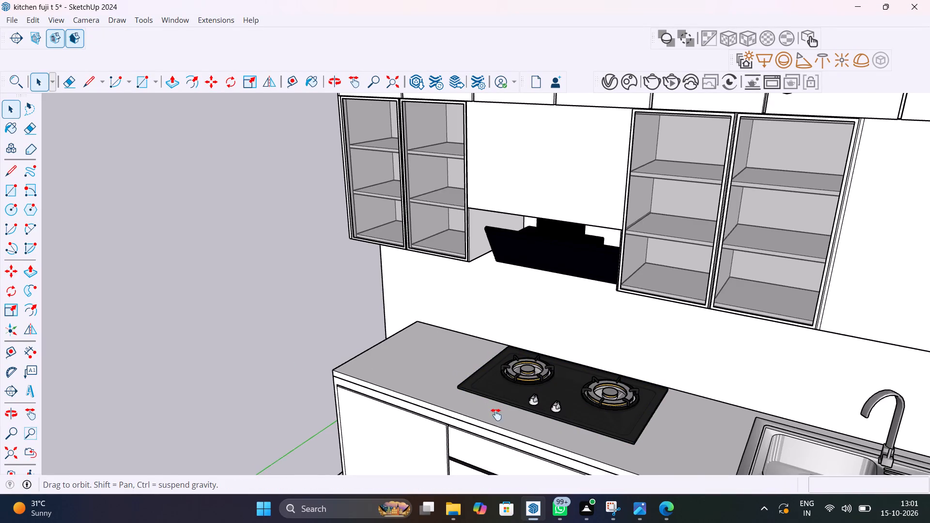
shift+middle_drag(496, 415, 431, 353)
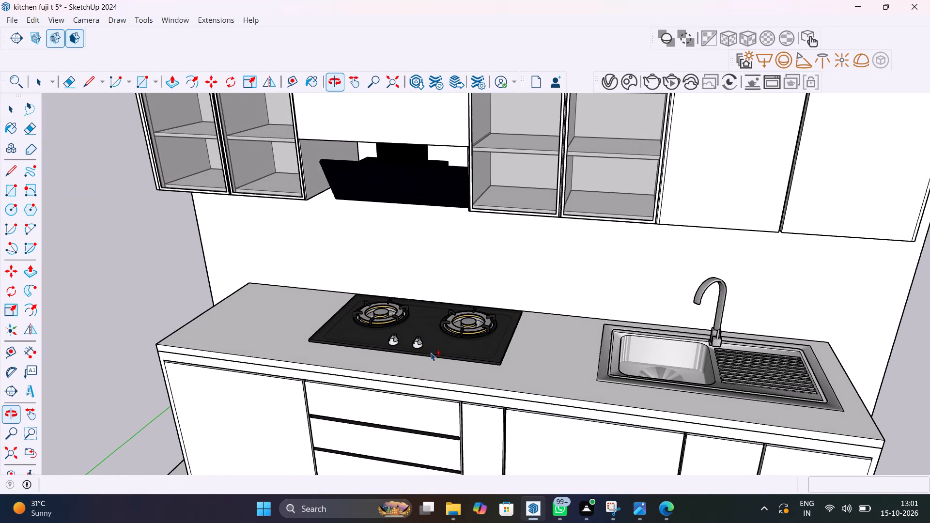
middle_drag(397, 311, 517, 236)
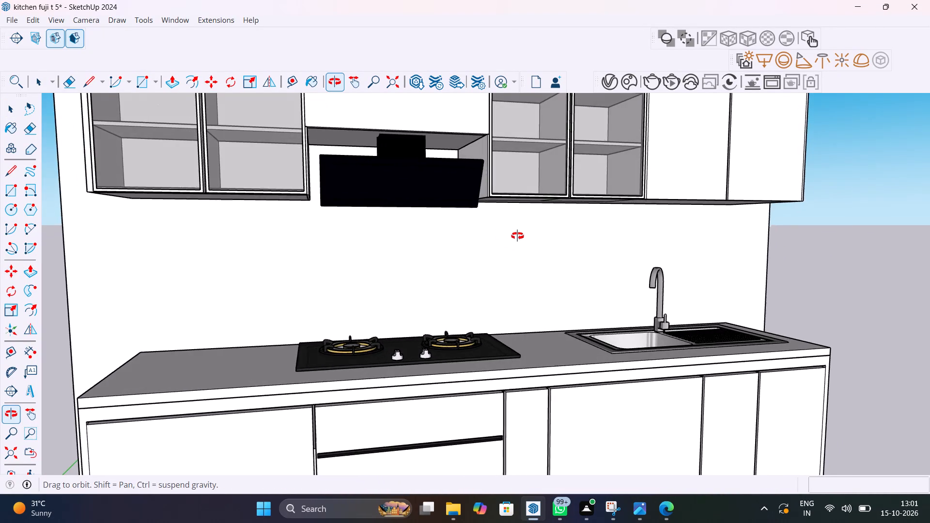
middle_drag(517, 236, 483, 228)
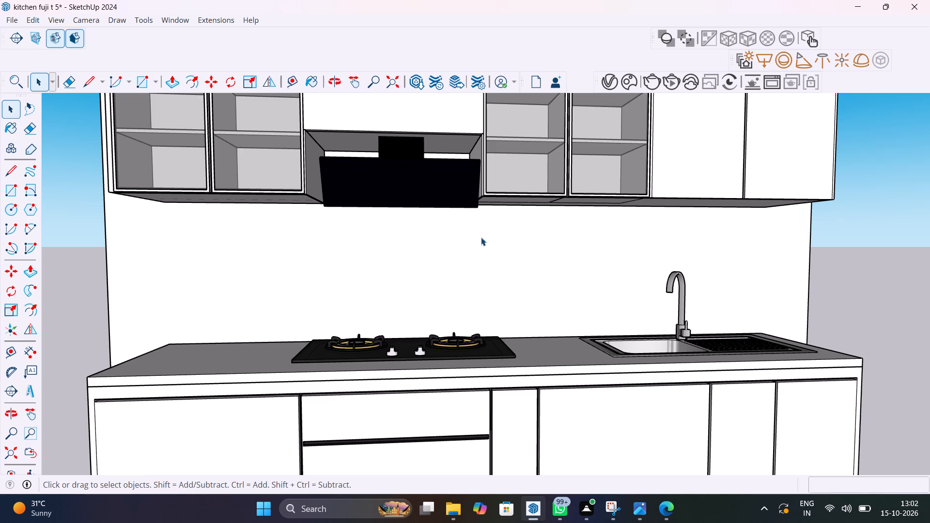
middle_drag(407, 301, 594, 370)
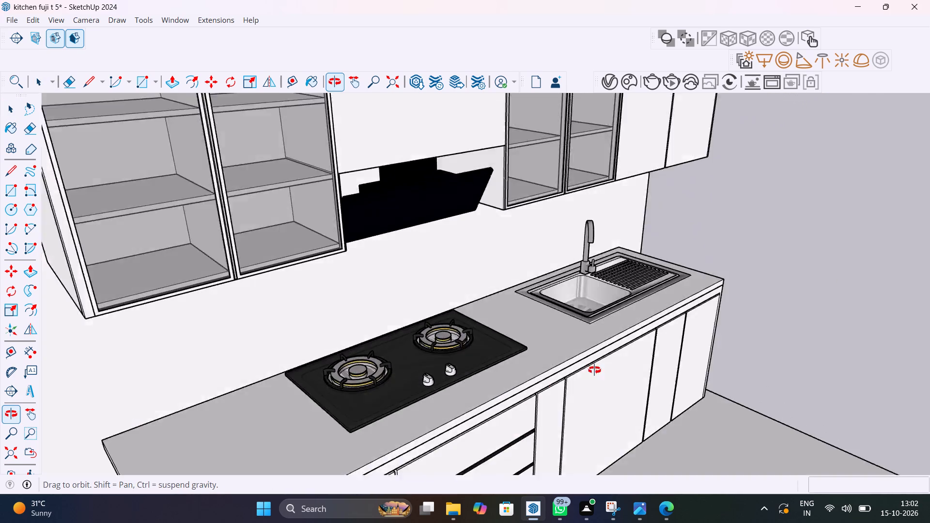
middle_drag(594, 370, 470, 370)
scroll(470, 370, down, 6)
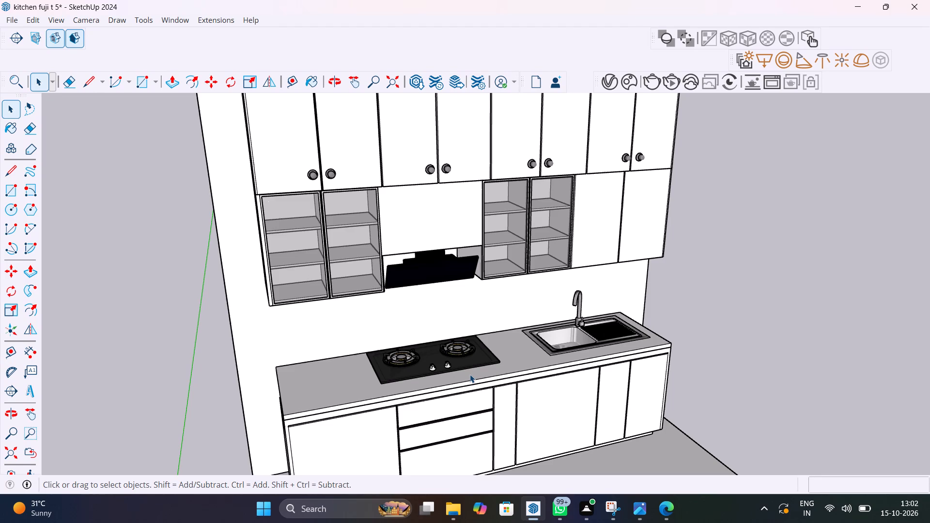
Reopen 3D Warehouse and search its models for "KITCHEN", replacing the previous search term.
click(176, 22)
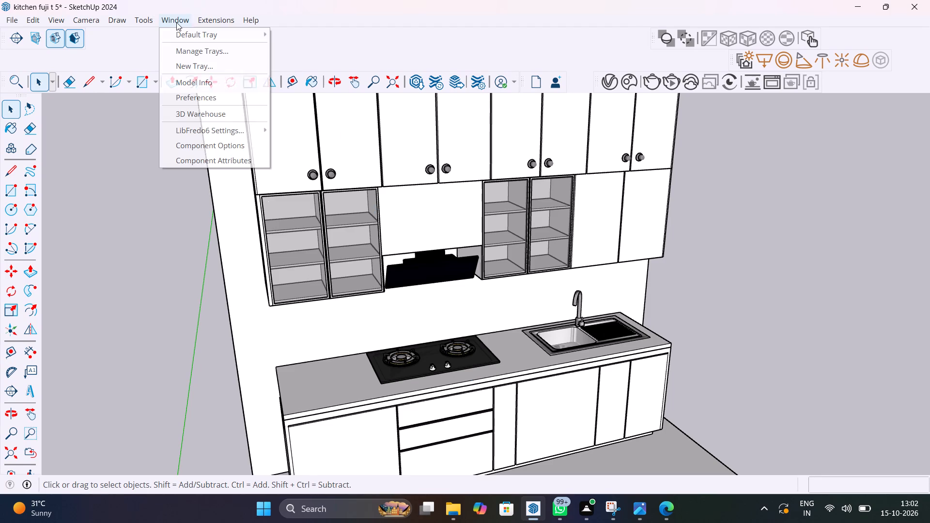
click(235, 116)
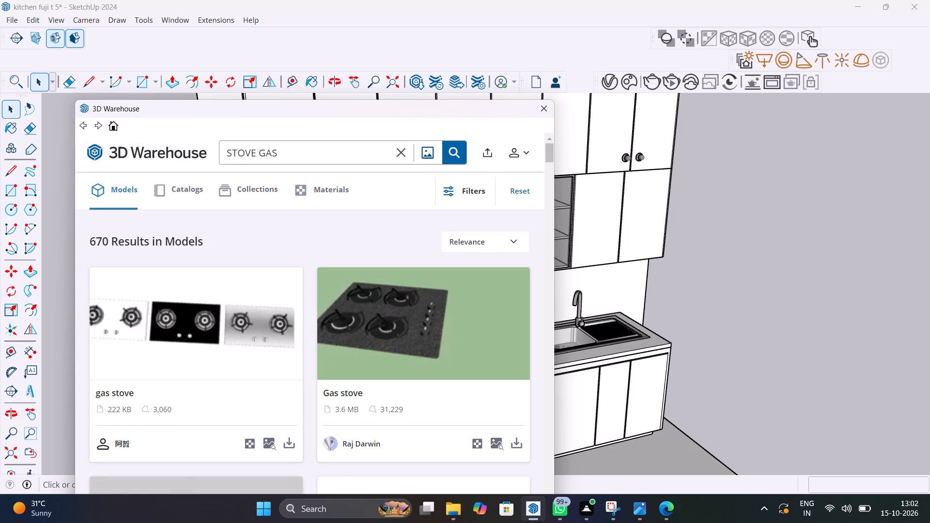
drag(285, 148, 182, 154)
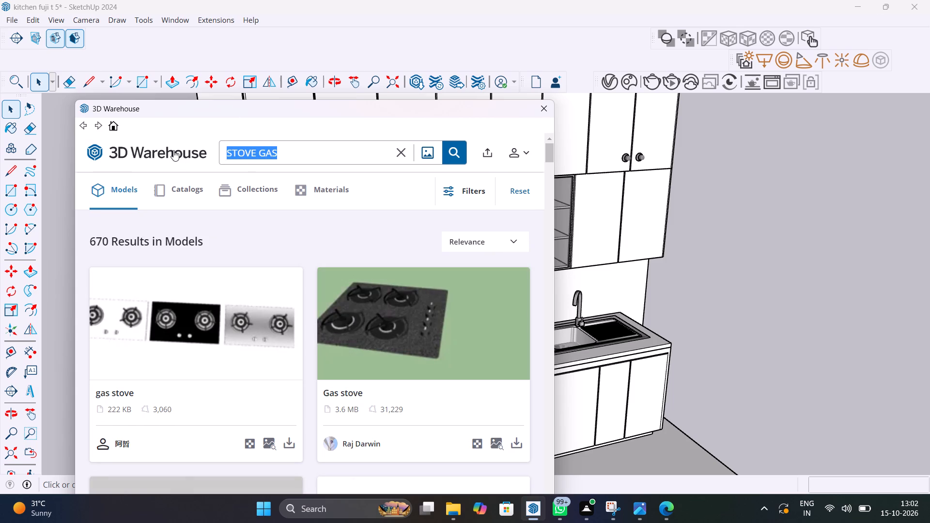
key(BackSpace)
key(BackSpace)
key(BackSpace)
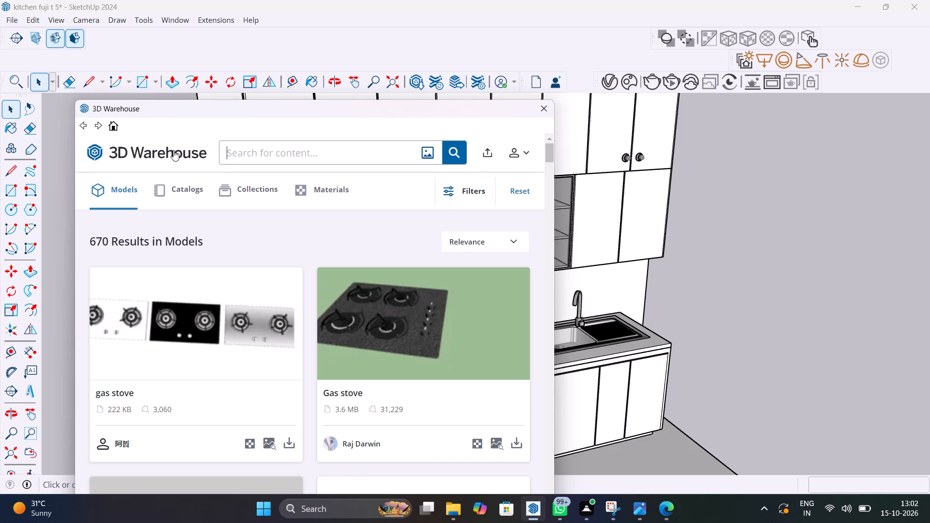
text(KITCHEN)
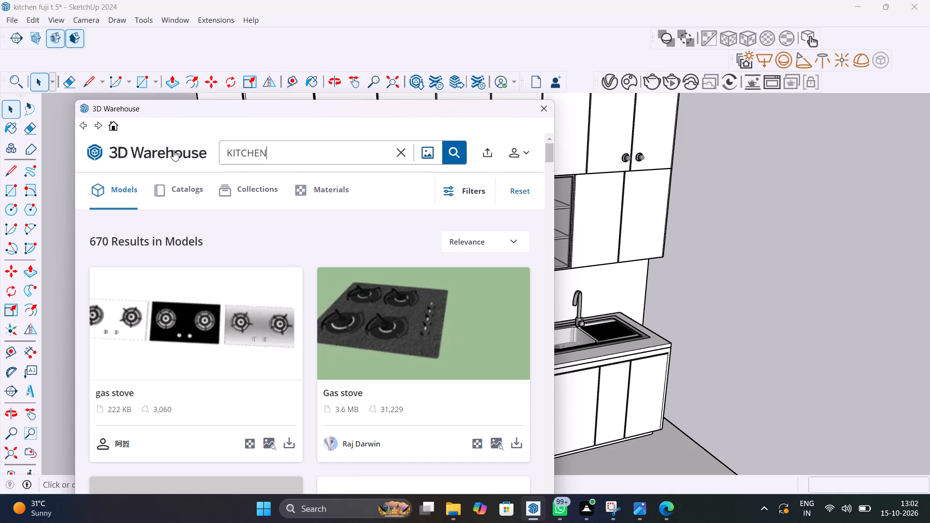
key(Return)
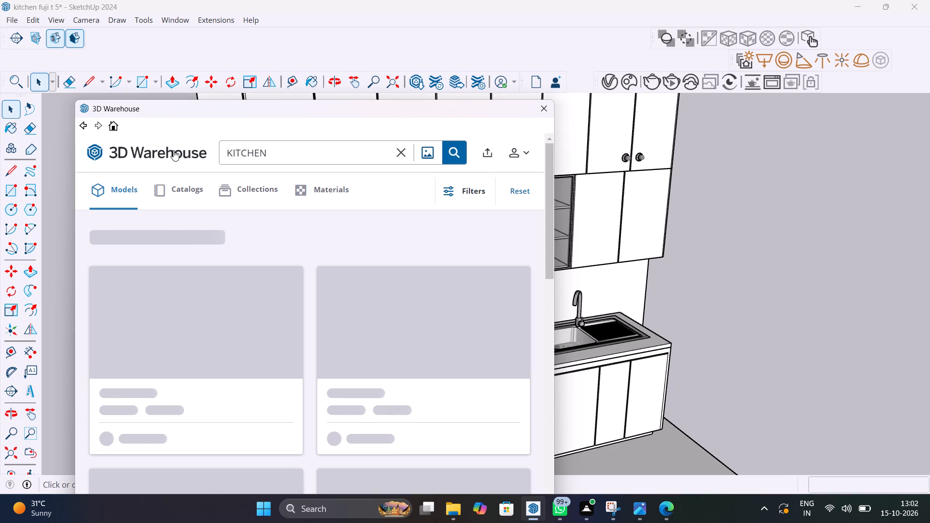
scroll(423, 317, down, 9)
scroll(419, 320, down, 18)
scroll(454, 410, down, 5)
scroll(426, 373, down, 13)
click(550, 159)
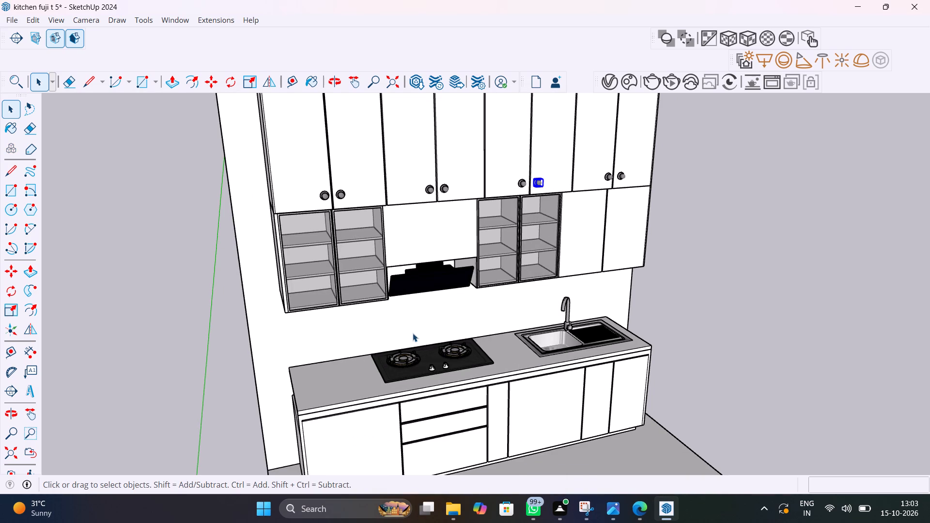
Save the kitchen model file and clear the selection of the upper cabinet knob.
scroll(413, 333, down, 11)
key(ctrl+s)
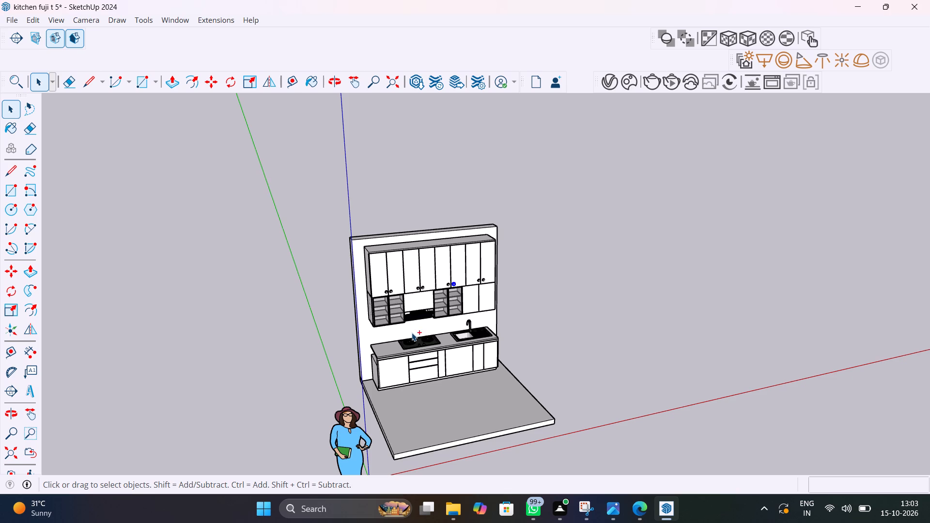
scroll(407, 306, up, 3)
middle_drag(423, 328, 348, 260)
scroll(425, 272, up, 4)
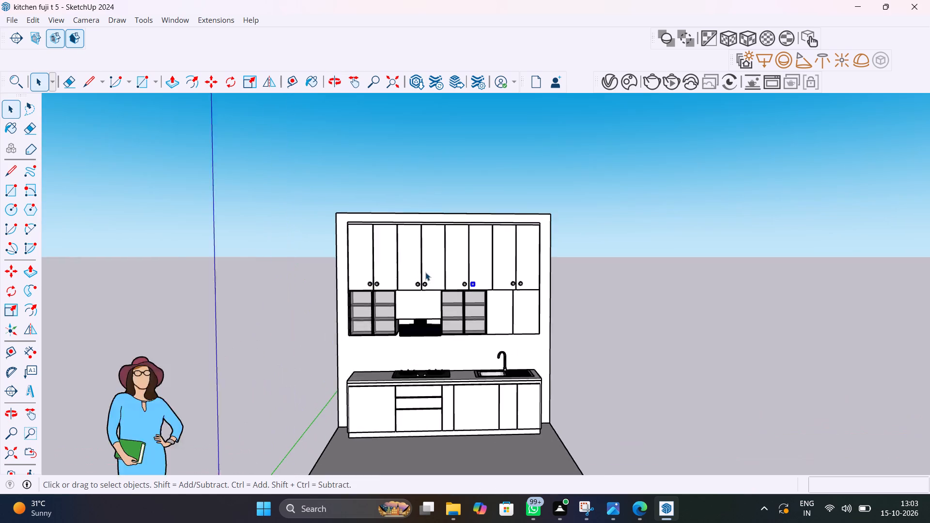
scroll(425, 272, up, 3)
click(262, 298)
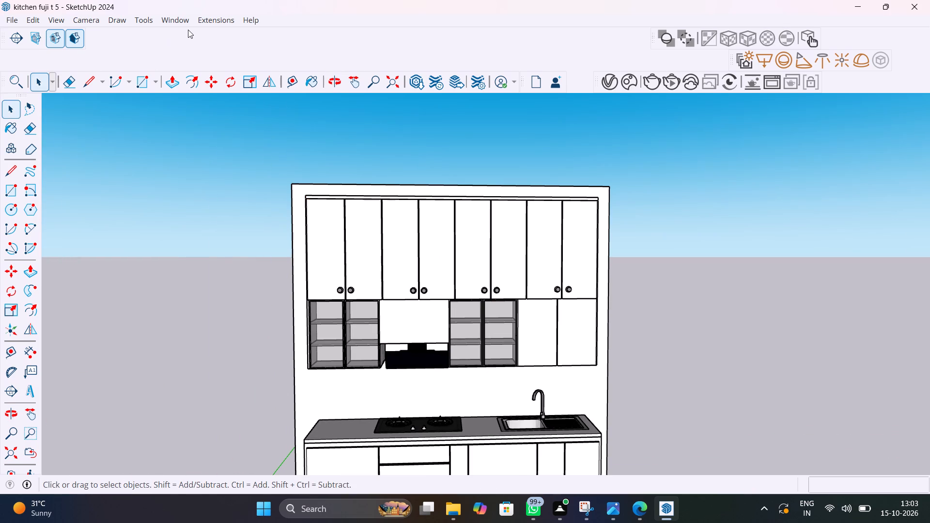
Reopen 3D Warehouse and search its models for "GAS STOVE".
click(185, 20)
click(213, 117)
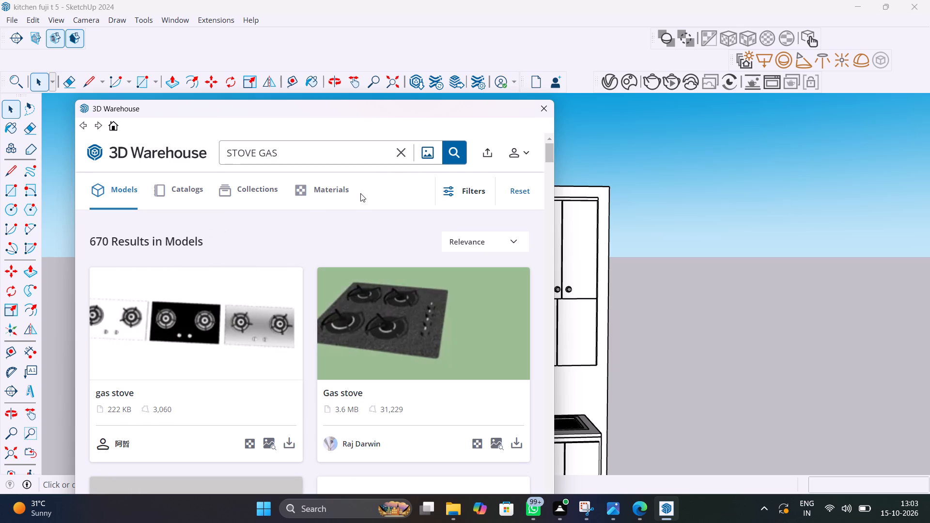
click(401, 151)
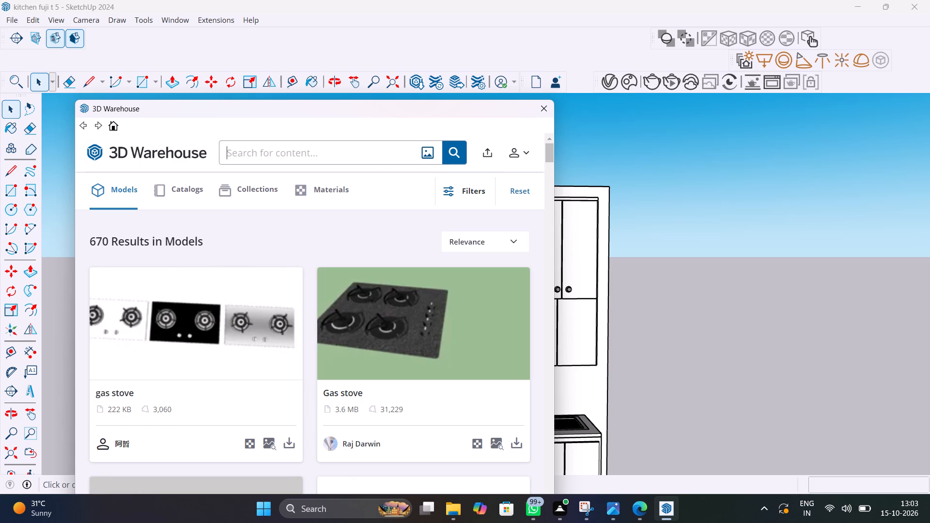
text(GAS STOVE)
key(Return)
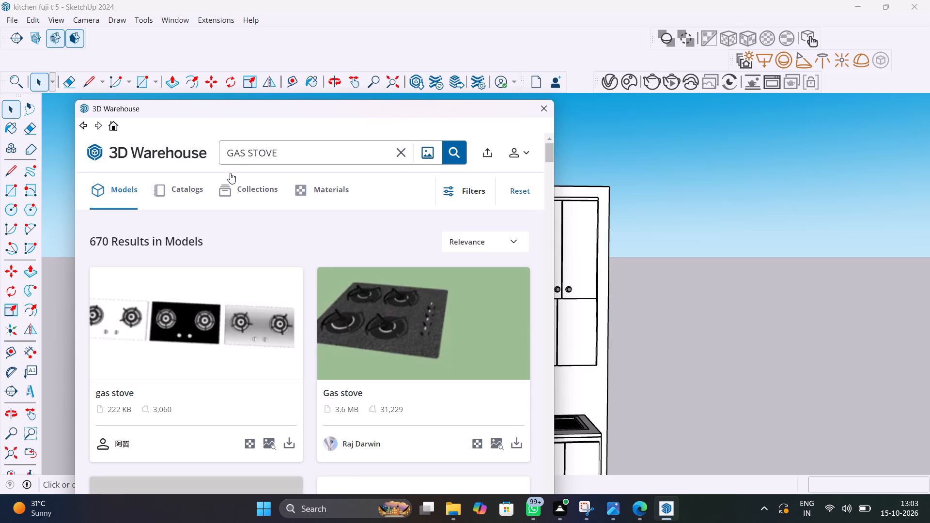
Replace the 3D Warehouse search term with "KITCHEN" and run the model search.
click(393, 153)
text(KITCHEN)
key(Return)
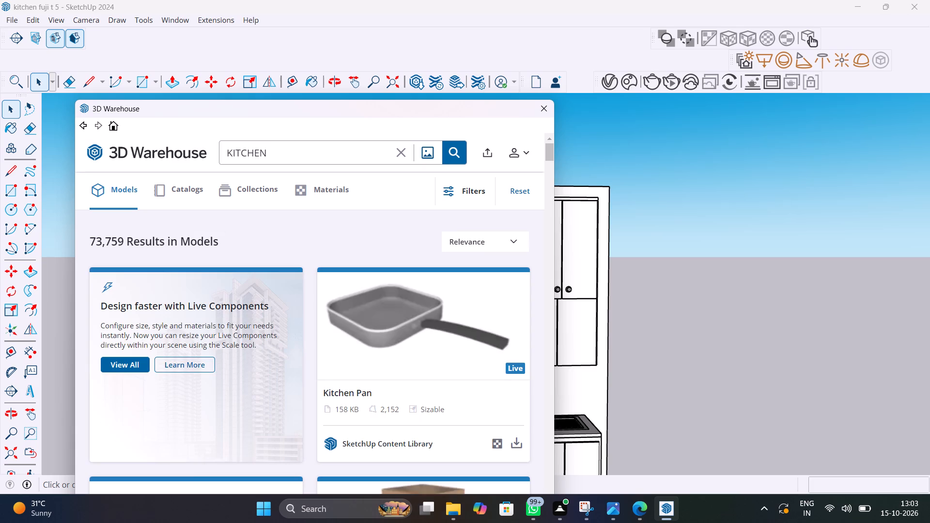
Browse the "KITCHEN" search results for models that suit the kitchen scene.
scroll(430, 275, down, 9)
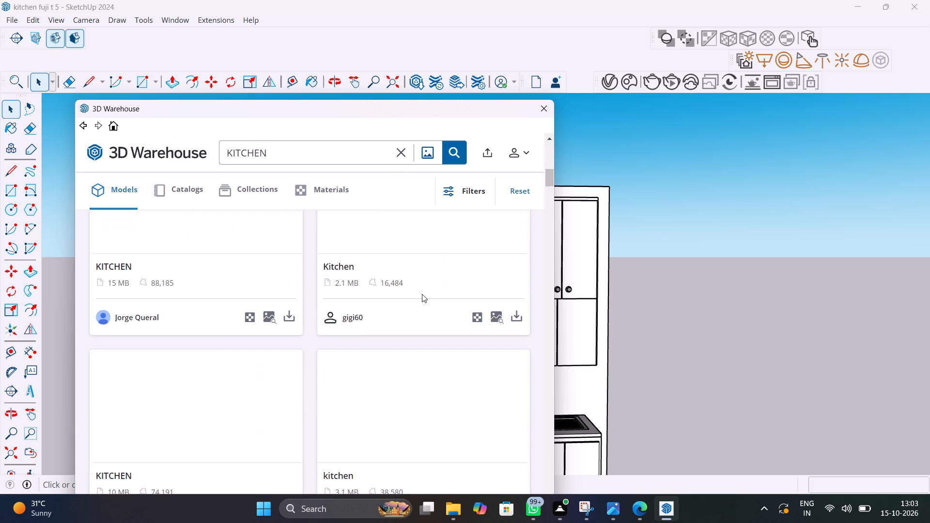
scroll(422, 294, up, 2)
scroll(422, 294, down, 5)
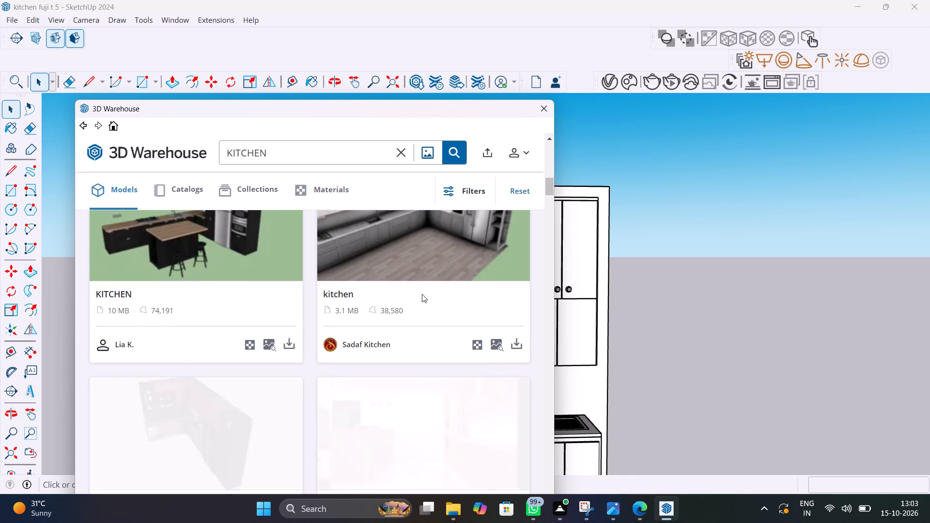
scroll(422, 294, down, 10)
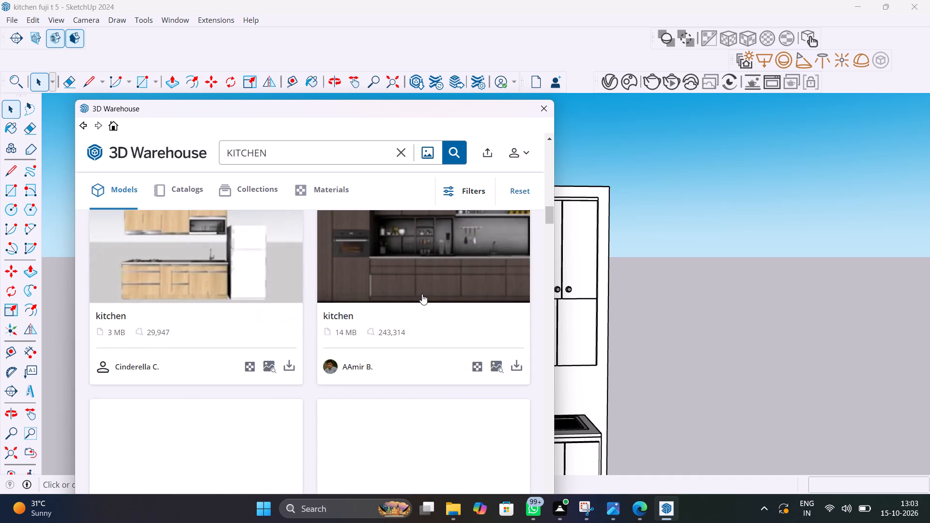
scroll(422, 294, down, 4)
scroll(422, 294, up, 2)
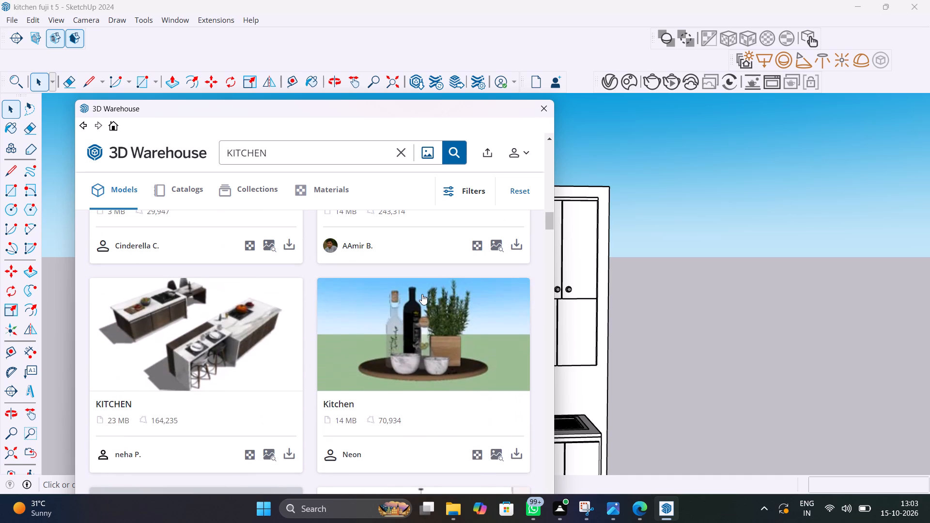
scroll(422, 294, down, 8)
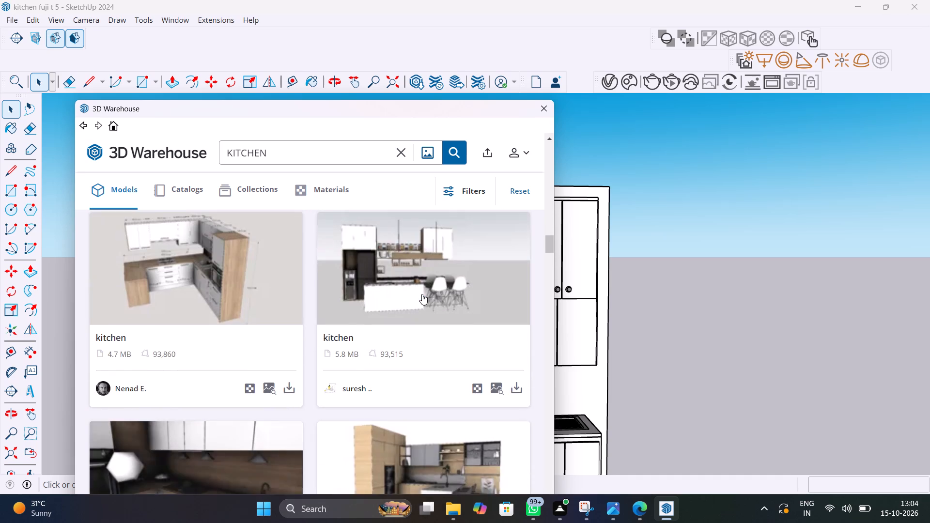
scroll(422, 294, down, 9)
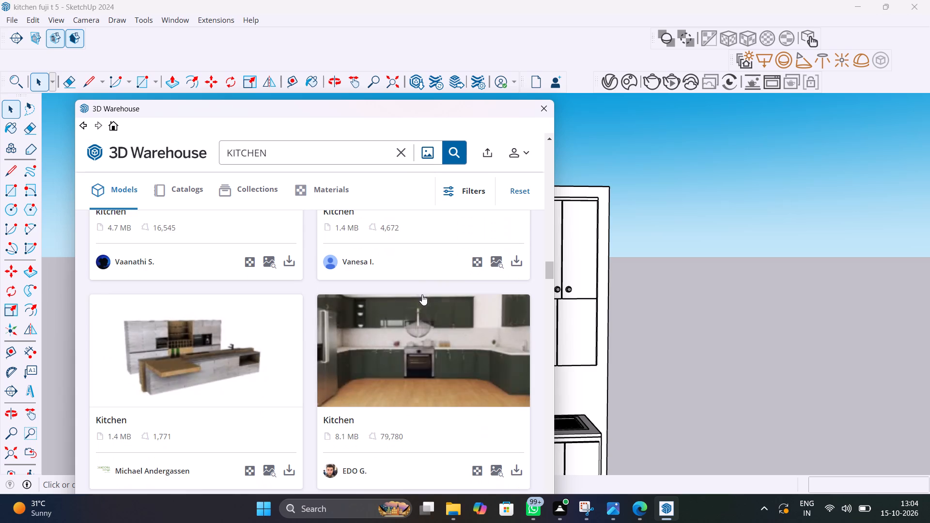
scroll(422, 294, down, 11)
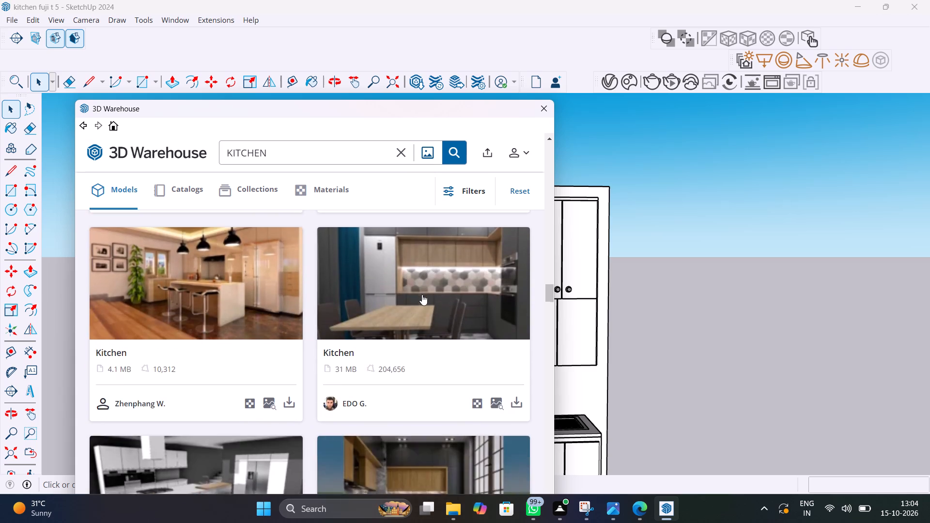
scroll(422, 294, down, 8)
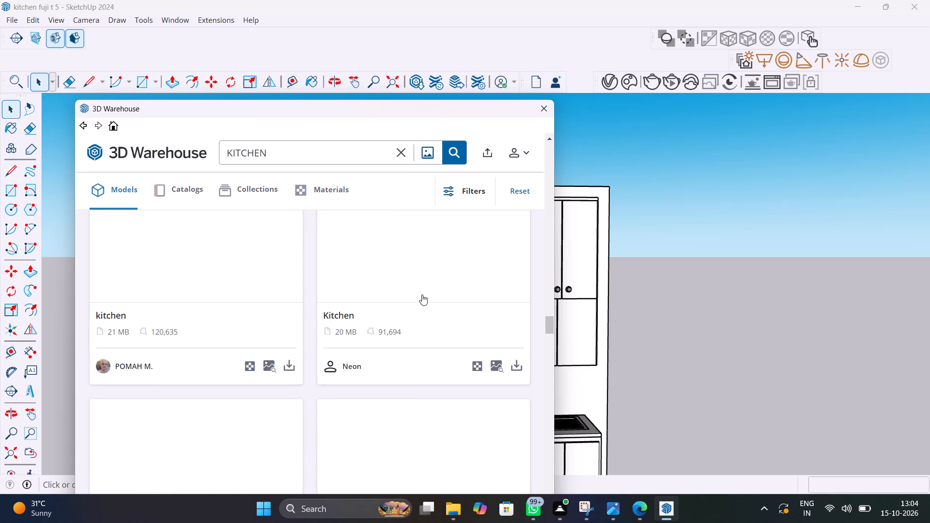
Extend the 3D Warehouse search term to "KITCHEN ITEMS" and run the search.
click(311, 156)
key(space)
text(ITEMS)
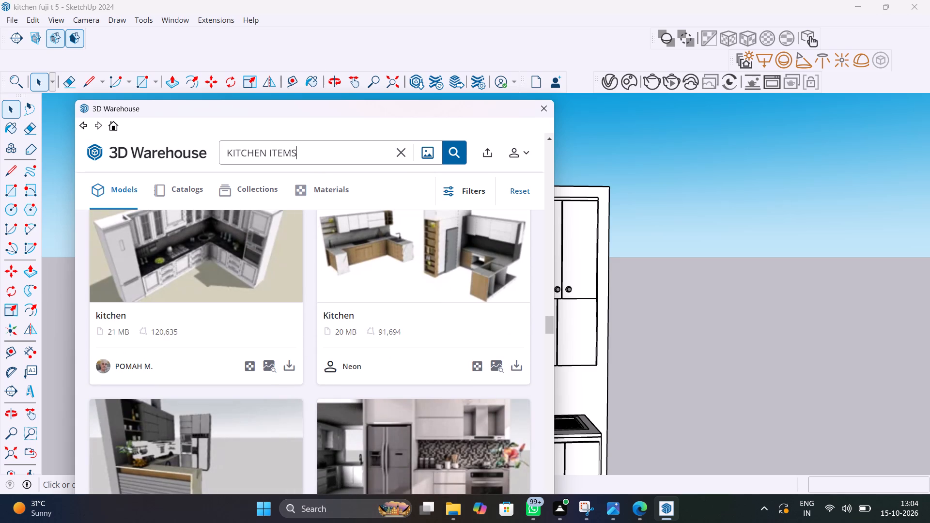
key(Return)
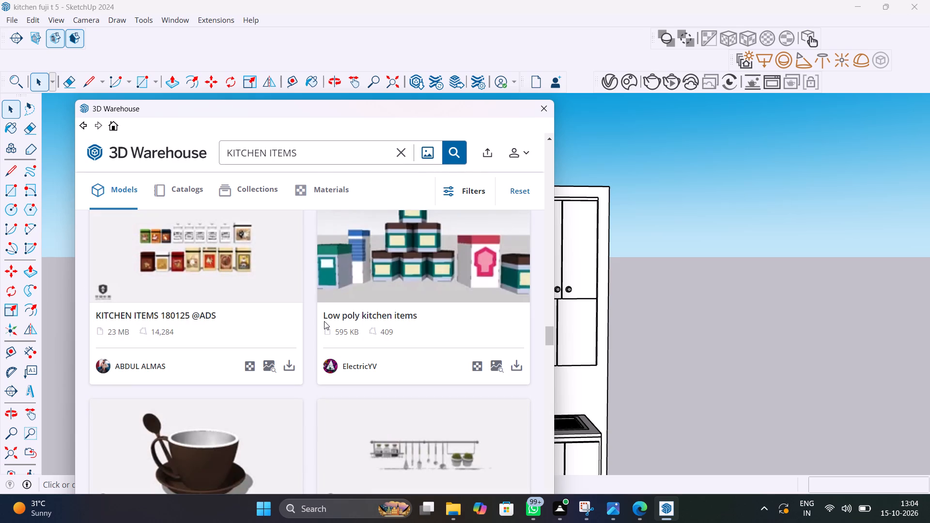
Browse the "KITCHEN ITEMS" search results for accessory models that suit the kitchen countertop.
scroll(319, 319, down, 2)
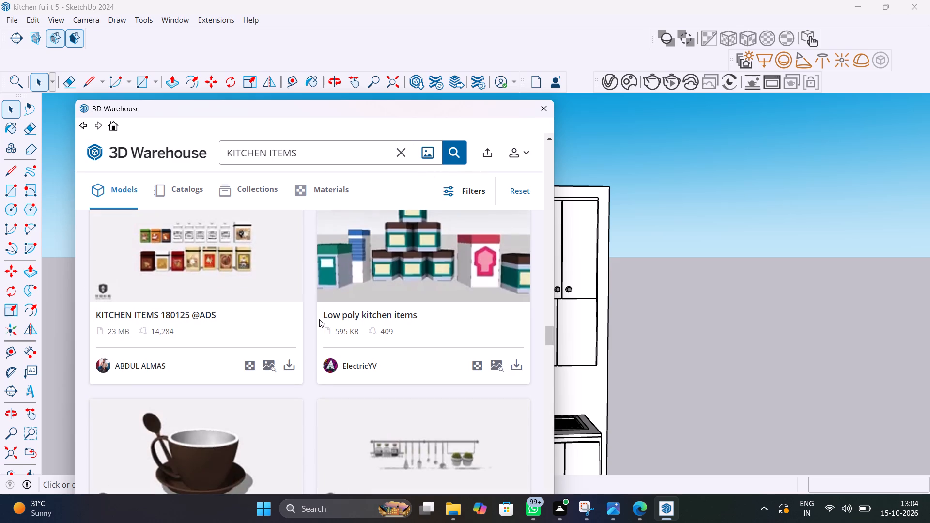
scroll(319, 319, down, 2)
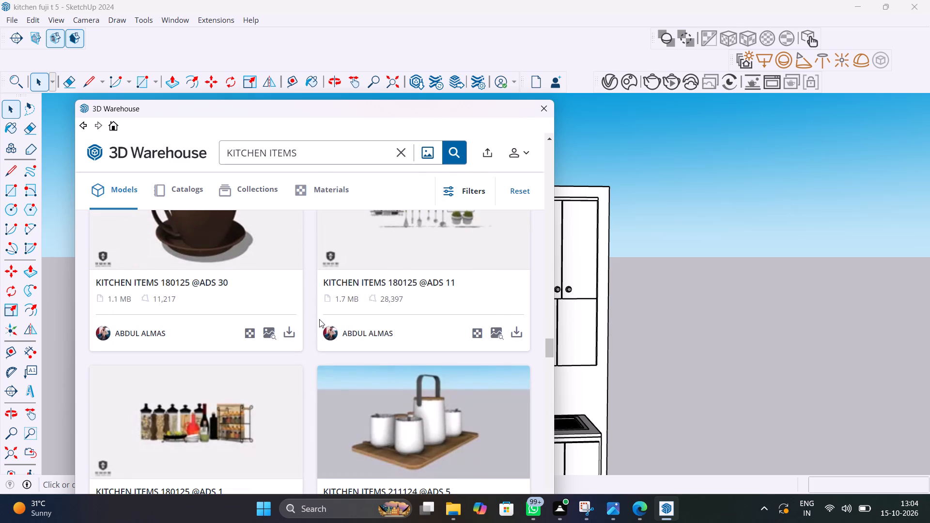
scroll(319, 319, down, 3)
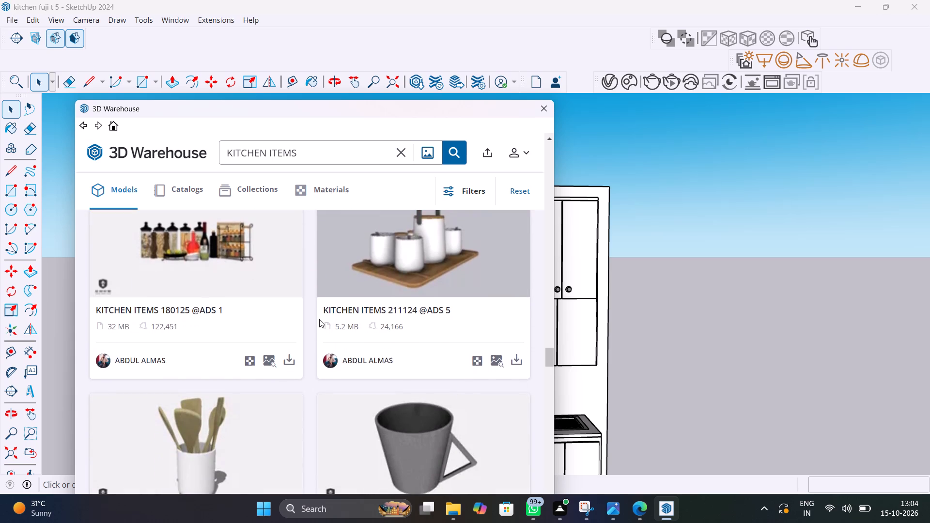
scroll(319, 319, down, 3)
scroll(263, 349, down, 2)
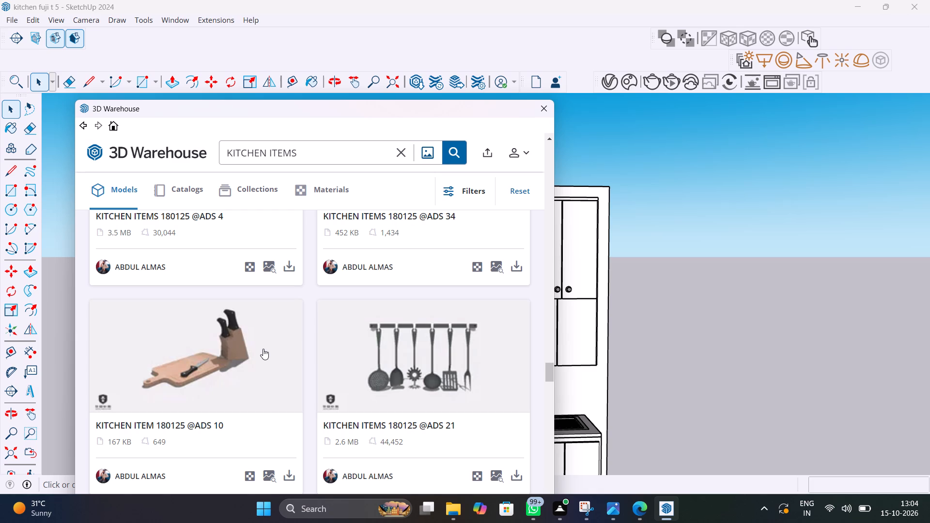
scroll(250, 315, up, 3)
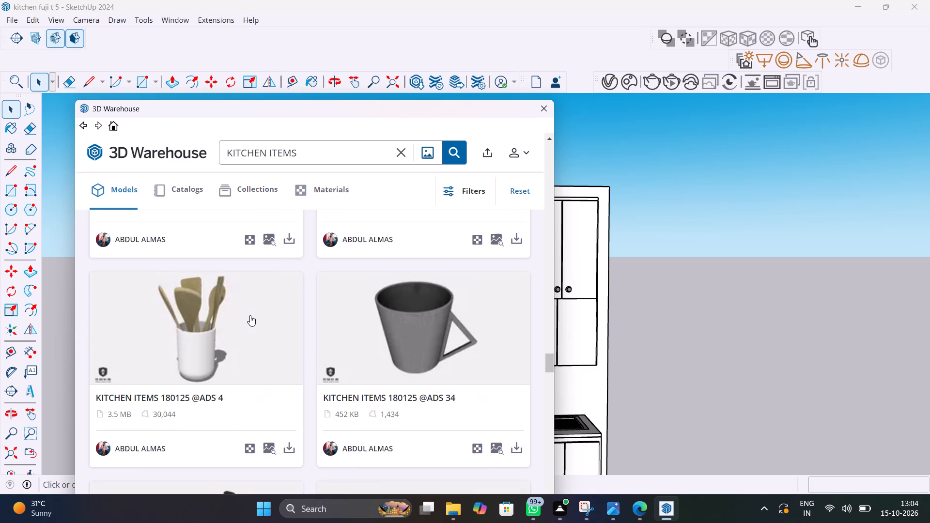
scroll(250, 315, up, 8)
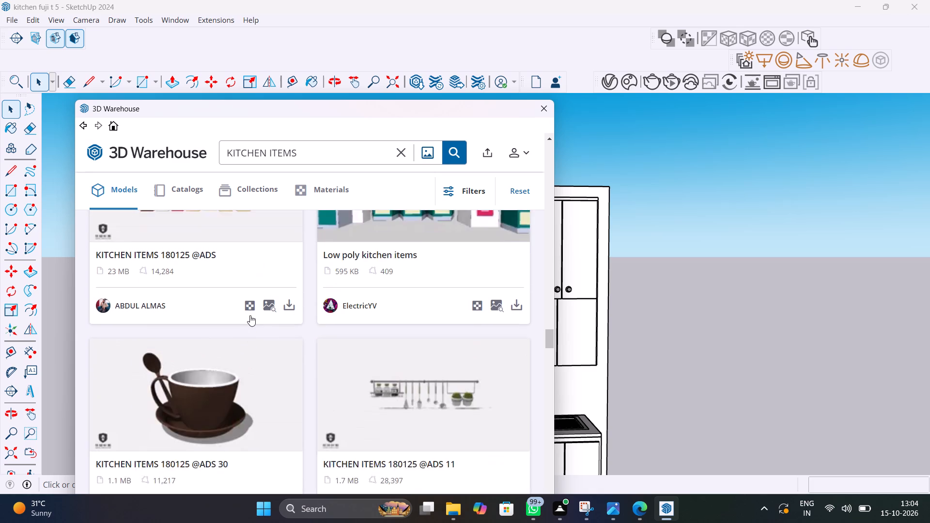
scroll(250, 315, up, 7)
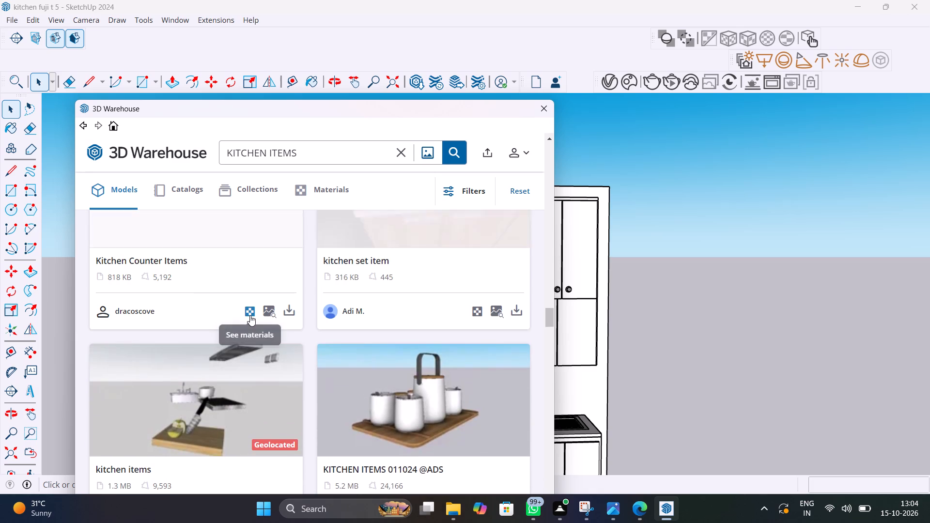
scroll(250, 315, up, 2)
scroll(250, 315, down, 14)
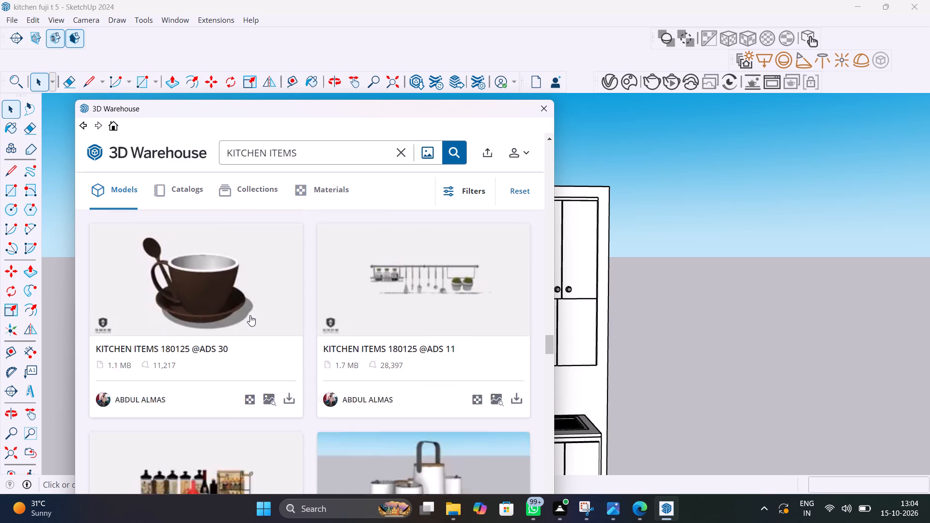
scroll(250, 315, down, 10)
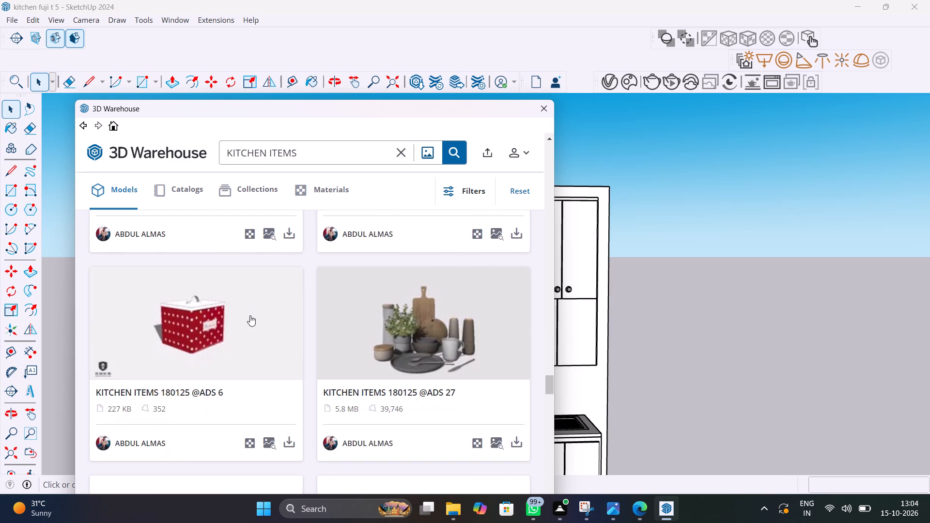
scroll(250, 315, down, 3)
scroll(250, 315, up, 3)
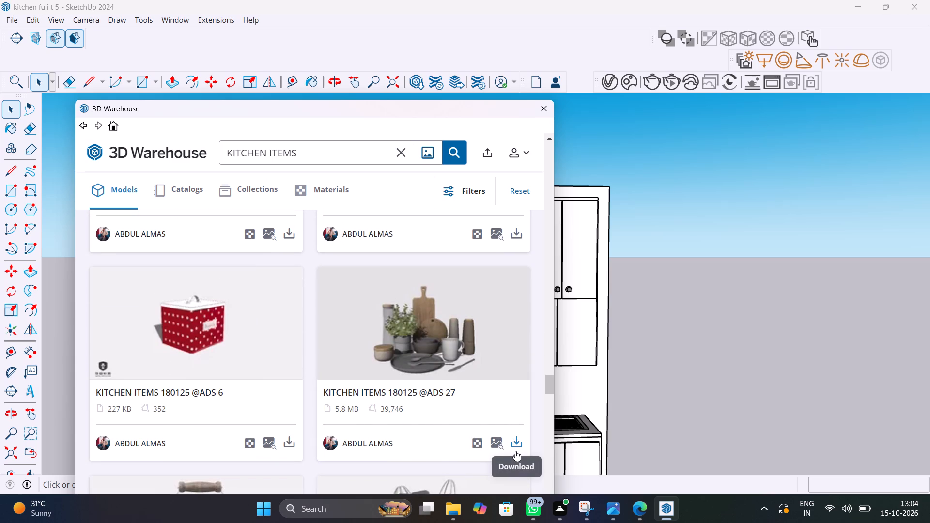
scroll(478, 433, down, 5)
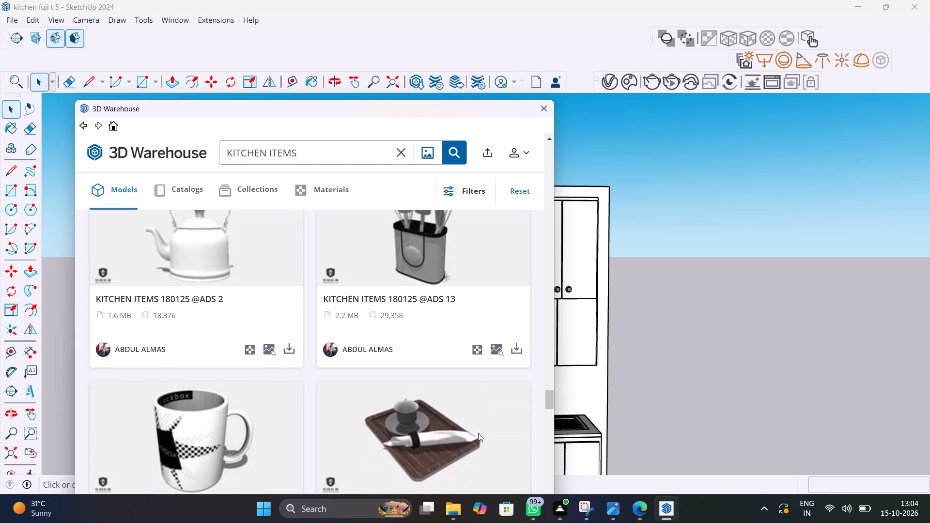
scroll(478, 433, down, 8)
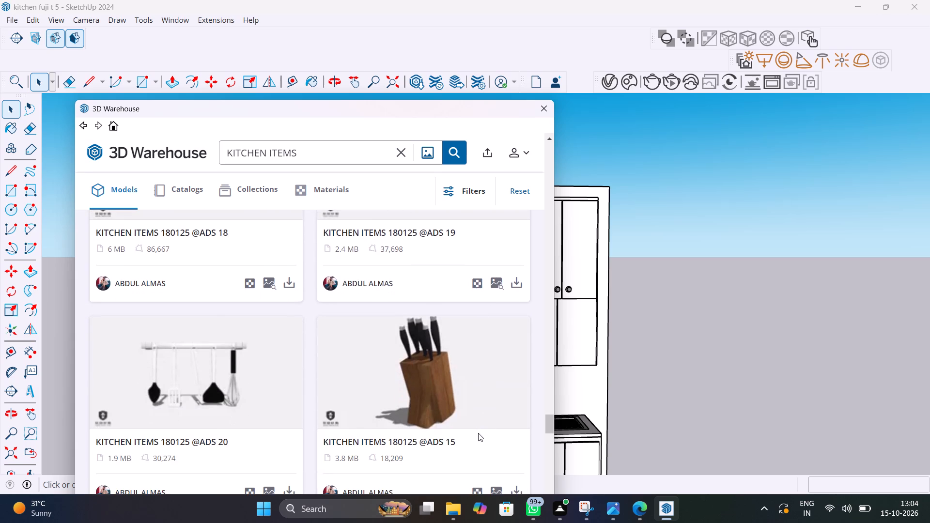
scroll(478, 433, down, 7)
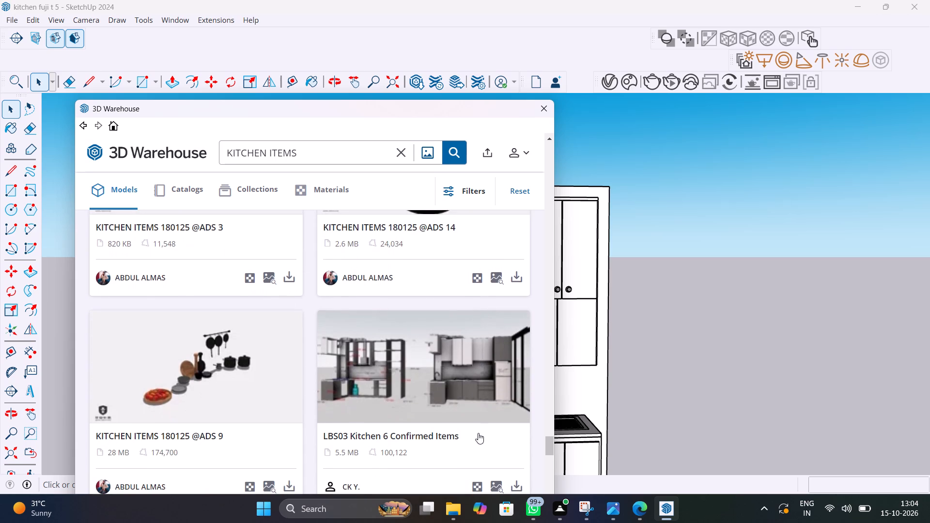
scroll(478, 433, down, 5)
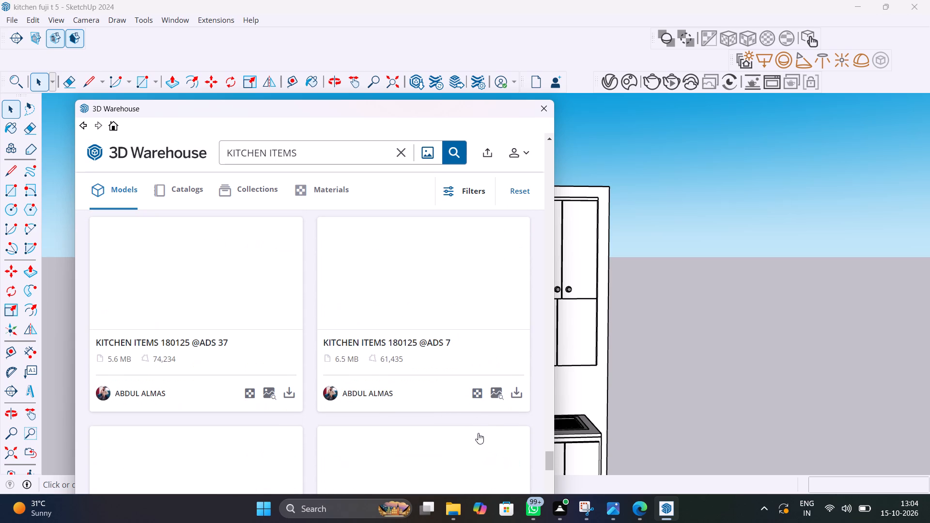
scroll(478, 433, down, 1)
scroll(478, 433, up, 2)
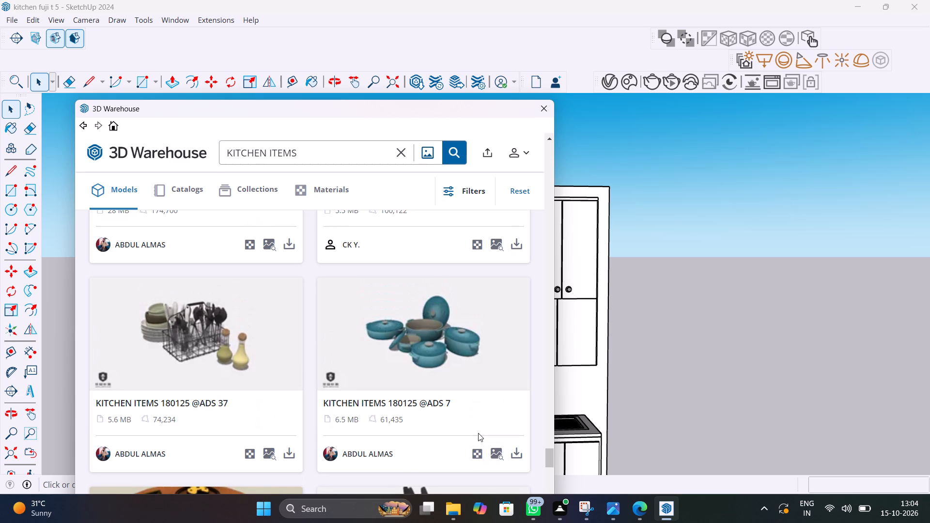
scroll(478, 433, down, 3)
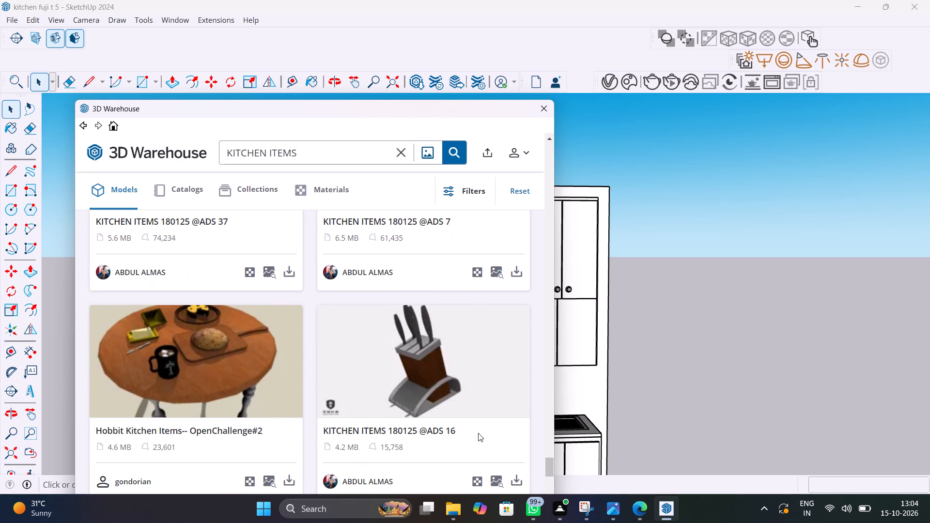
scroll(478, 433, down, 3)
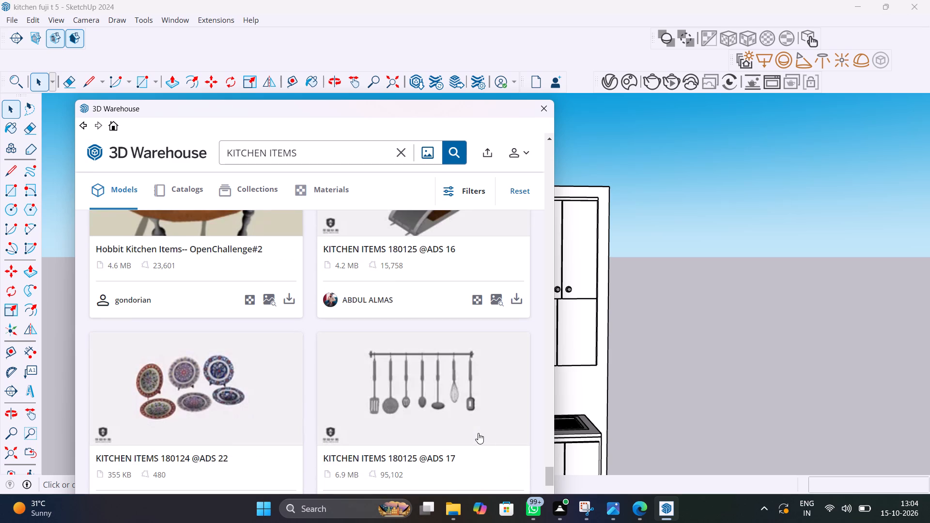
scroll(478, 433, down, 3)
scroll(478, 433, up, 14)
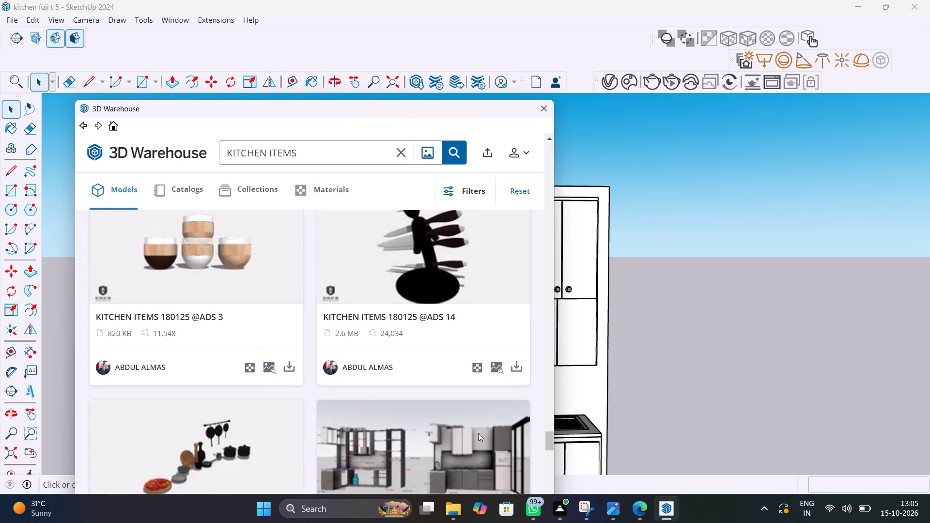
scroll(478, 433, up, 11)
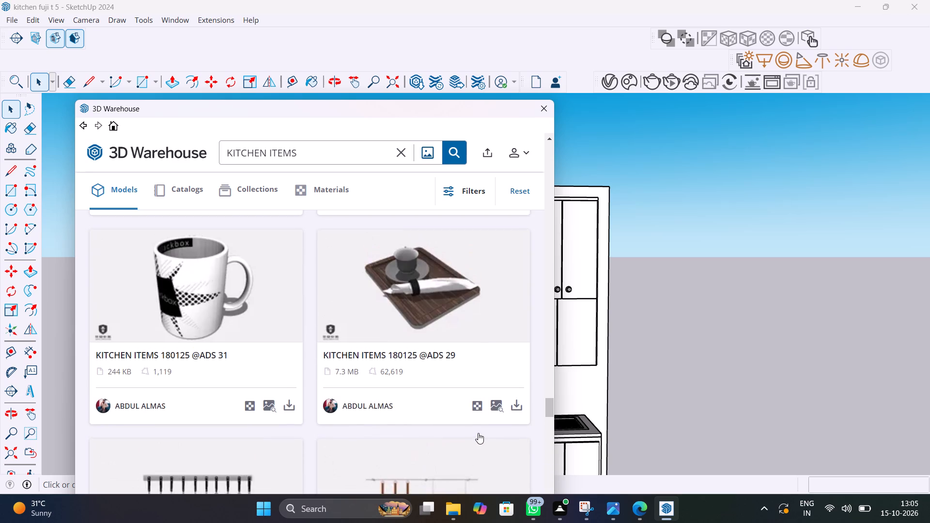
scroll(450, 399, up, 10)
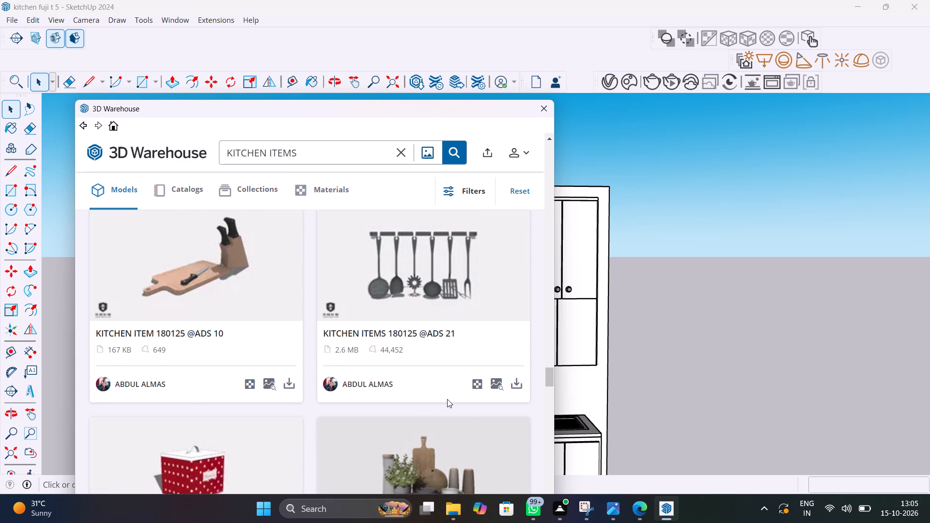
scroll(377, 374, up, 2)
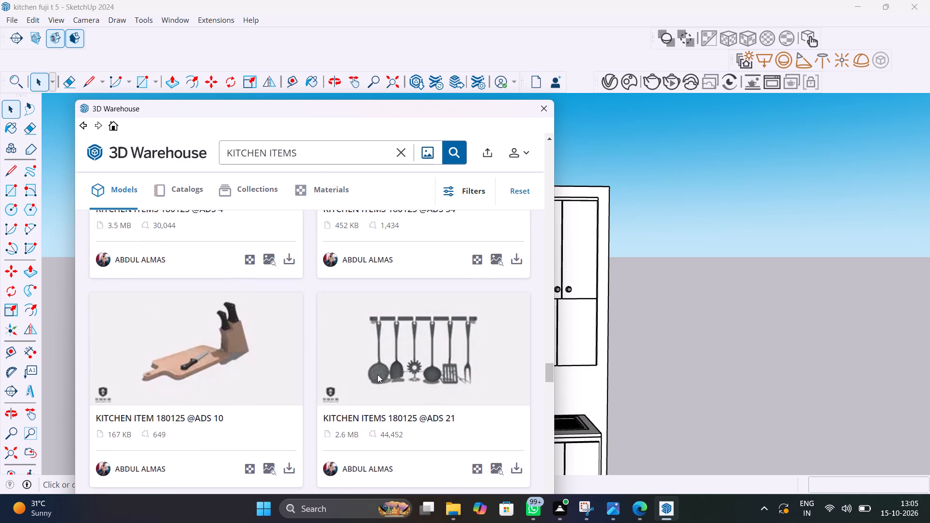
scroll(377, 374, up, 7)
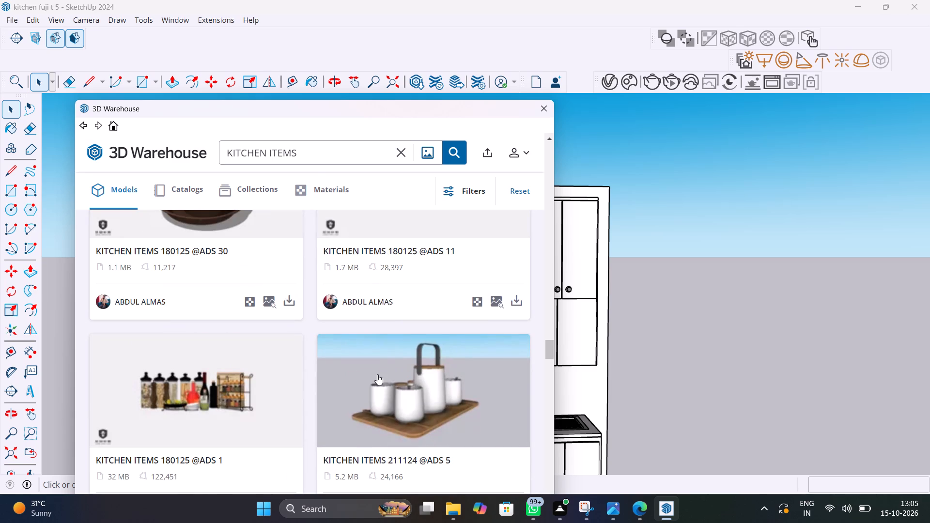
scroll(377, 374, up, 3)
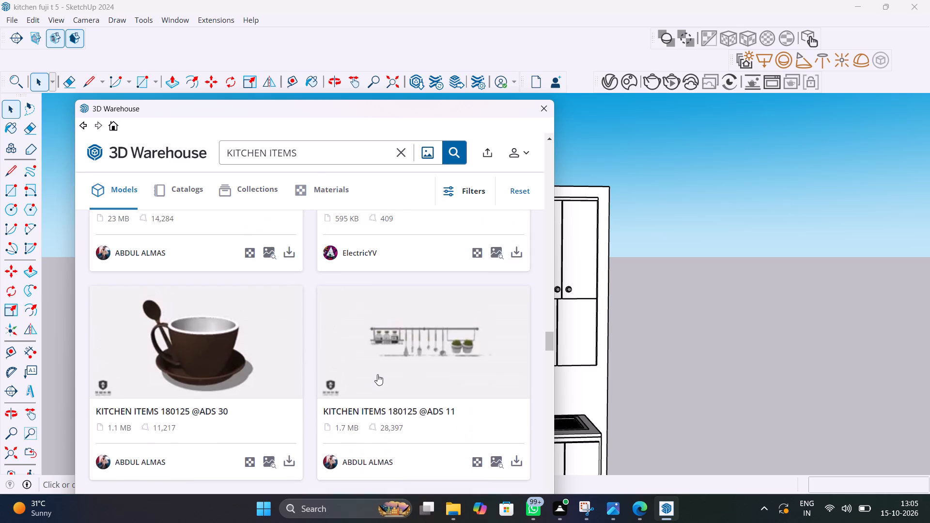
scroll(377, 374, up, 6)
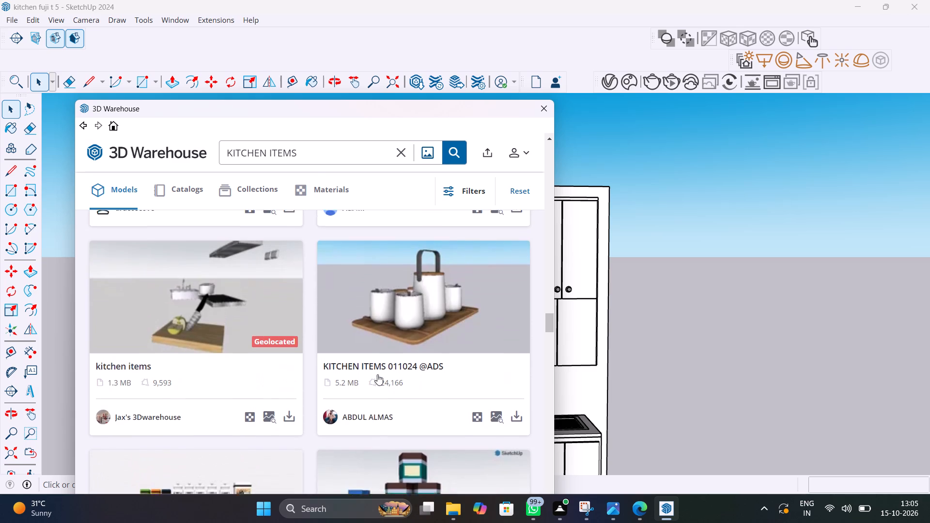
scroll(377, 374, up, 4)
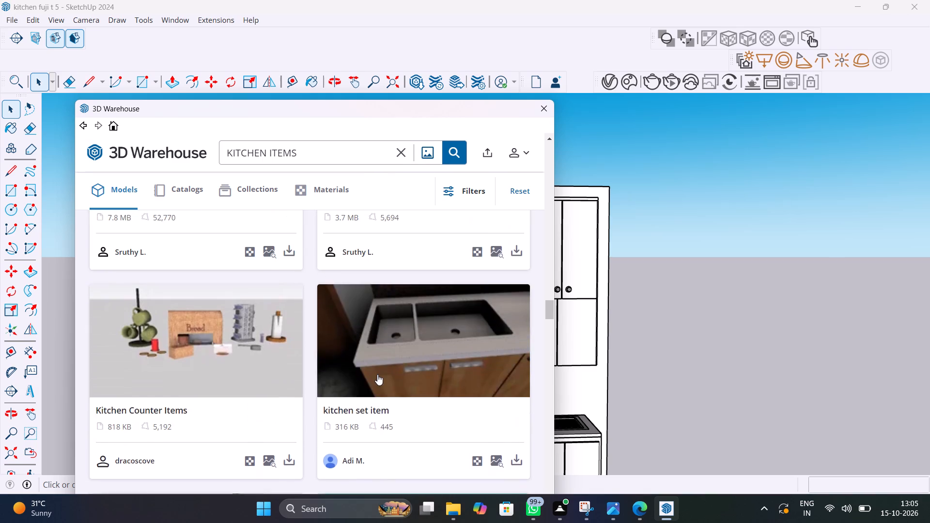
scroll(377, 374, down, 10)
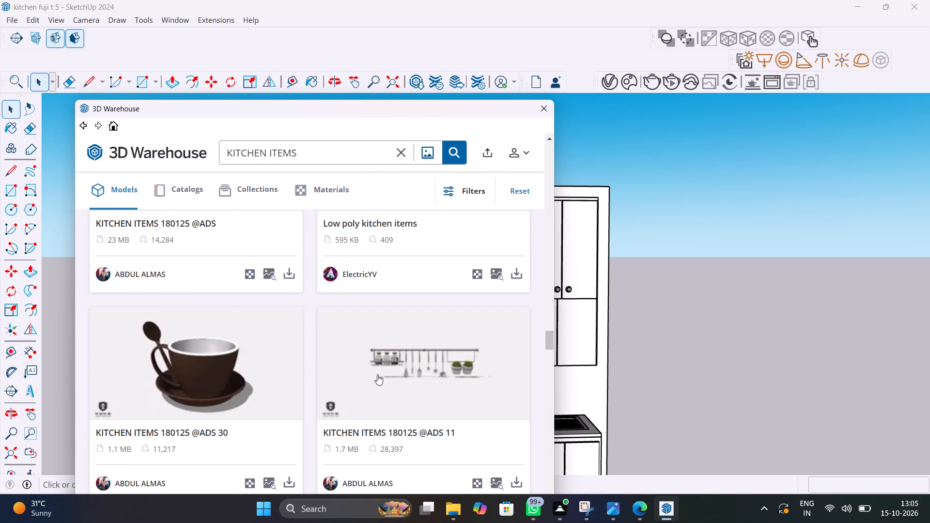
scroll(377, 374, down, 8)
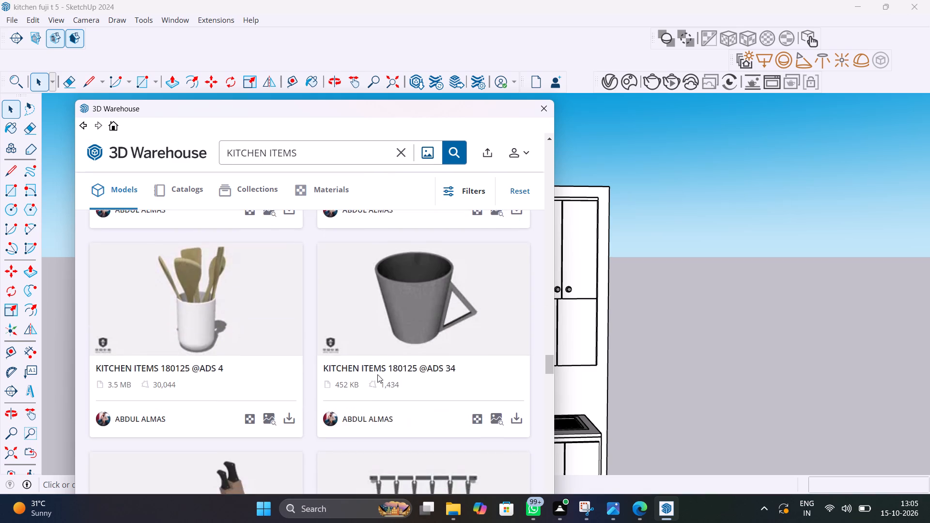
scroll(377, 374, down, 3)
scroll(377, 374, up, 2)
scroll(377, 374, down, 3)
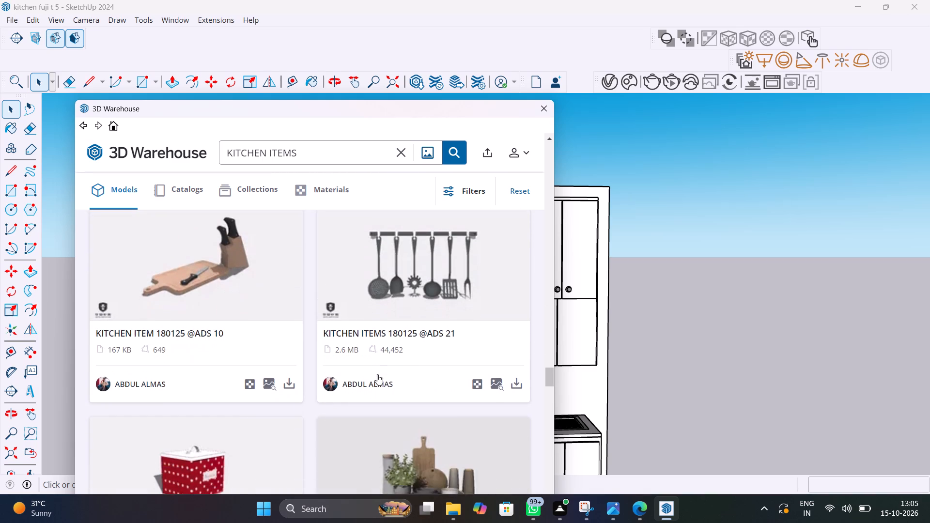
scroll(377, 374, down, 3)
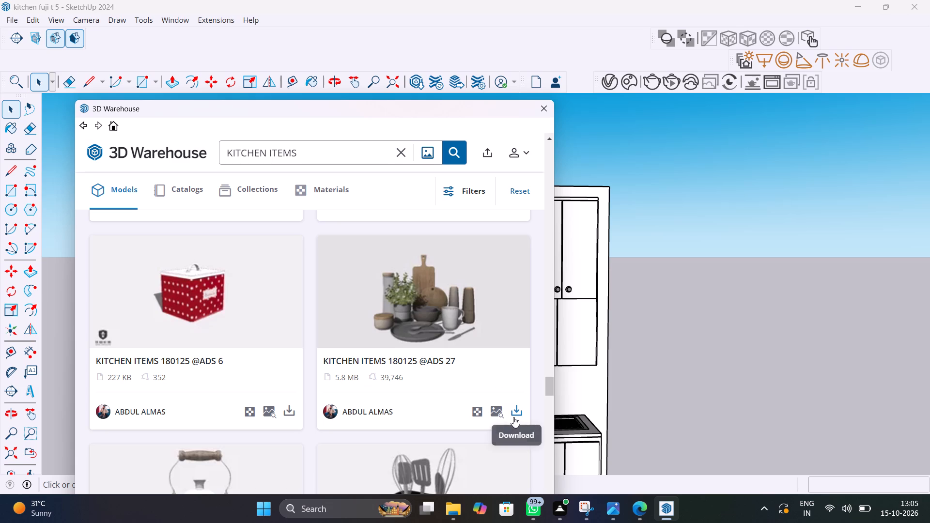
click(513, 415)
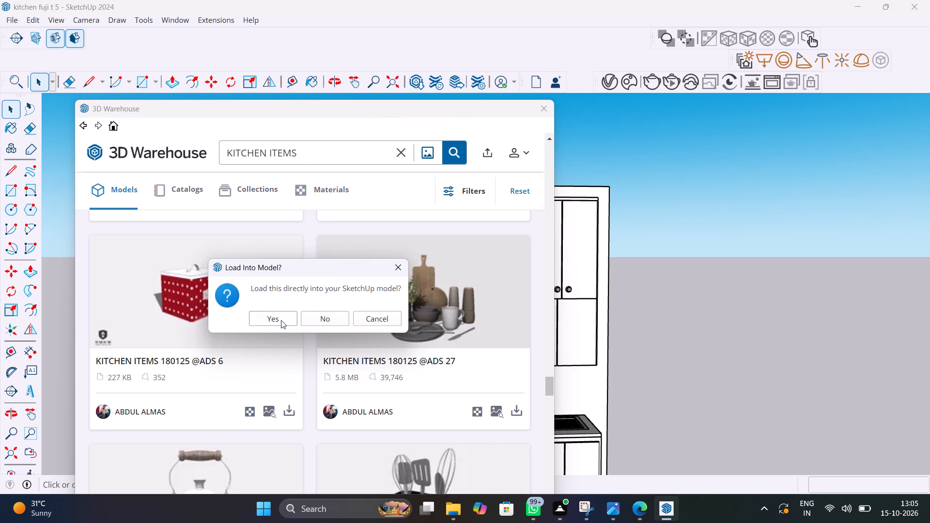
click(281, 320)
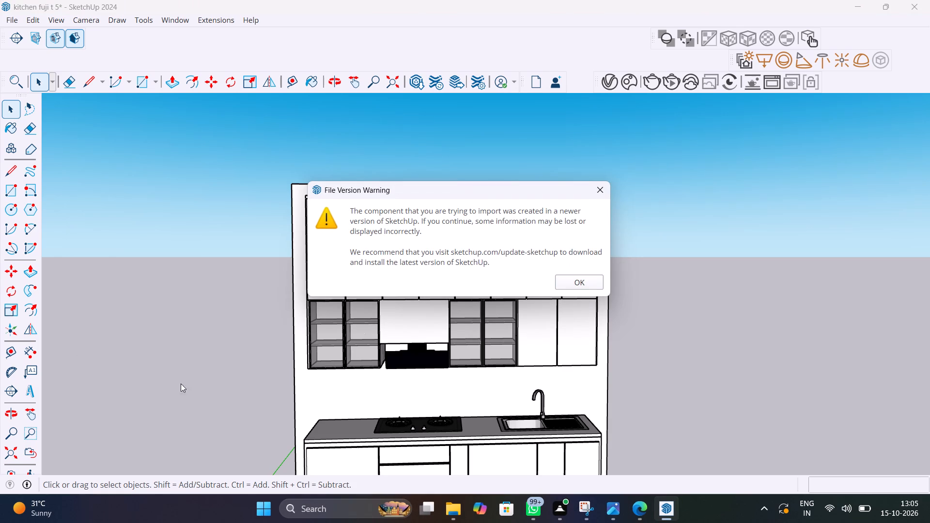
click(585, 279)
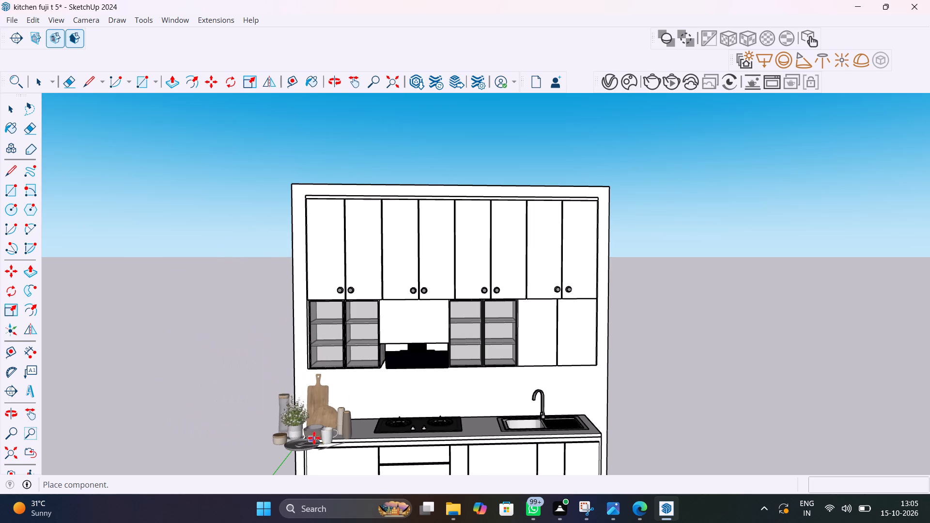
Place the imported kitchen items set on the countertop beside the gas stove, at the end opposite the sink.
scroll(314, 438, up, 9)
middle_drag(310, 426, 361, 427)
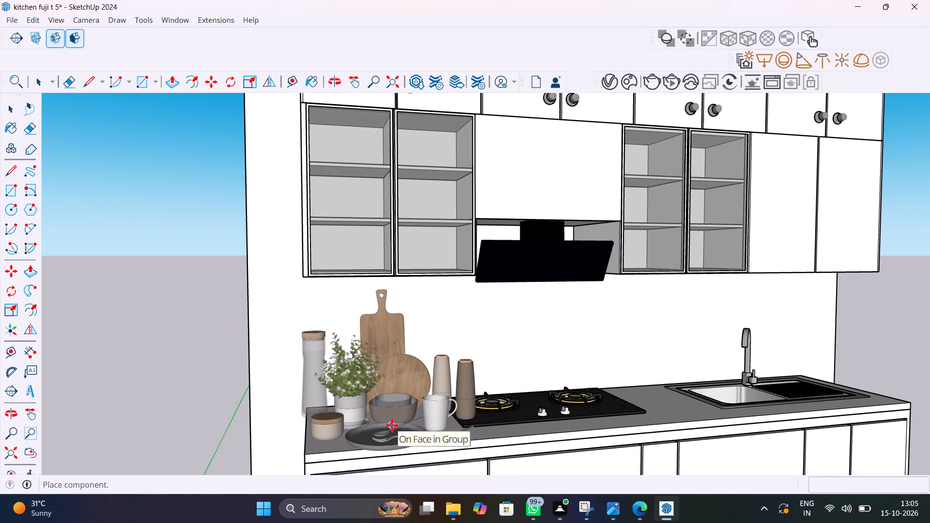
click(392, 425)
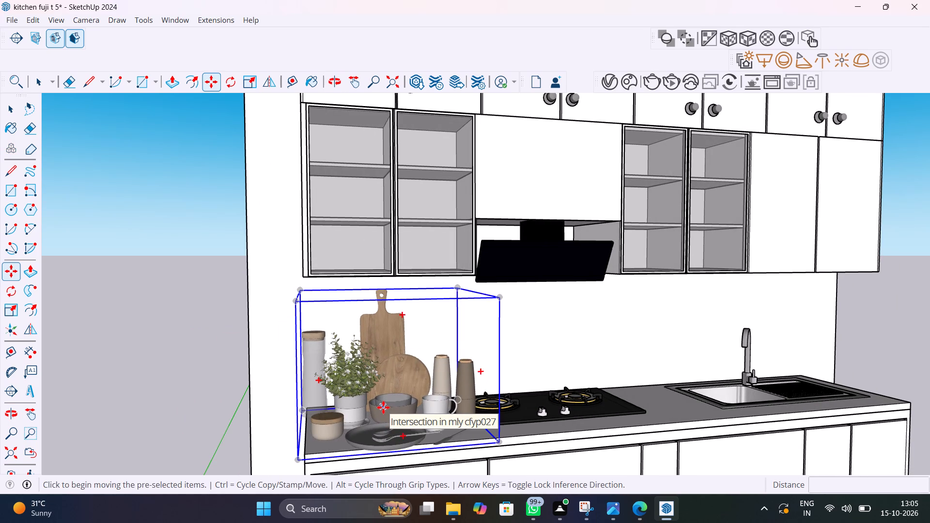
Scale down the kitchen items set uniformly from its upper back corner so it takes less countertop space.
key(s)
click(303, 291)
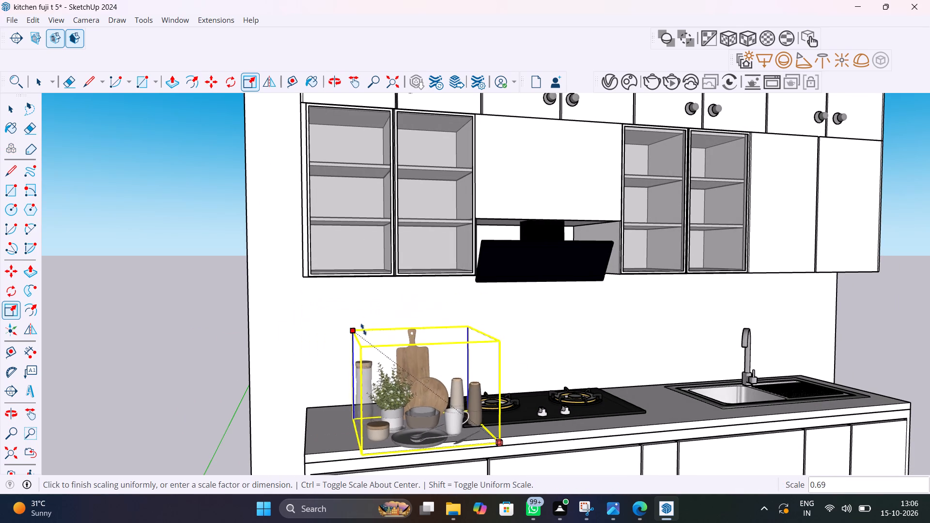
click(408, 364)
Move the kitchen items set about 1' 7 1/2" to the back corner of the countertop, away from the gas stove.
middle_drag(449, 420, 426, 522)
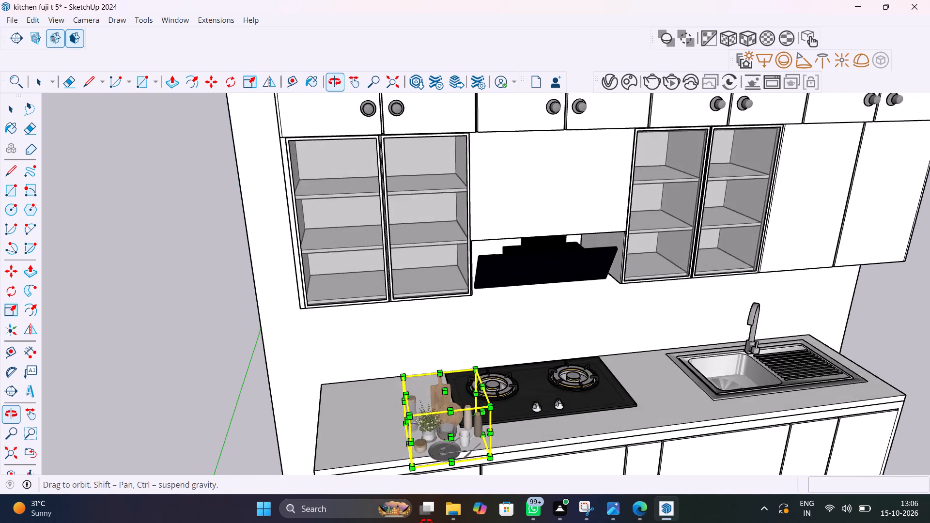
middle_drag(426, 522, 422, 522)
scroll(426, 468, up, 5)
key(m)
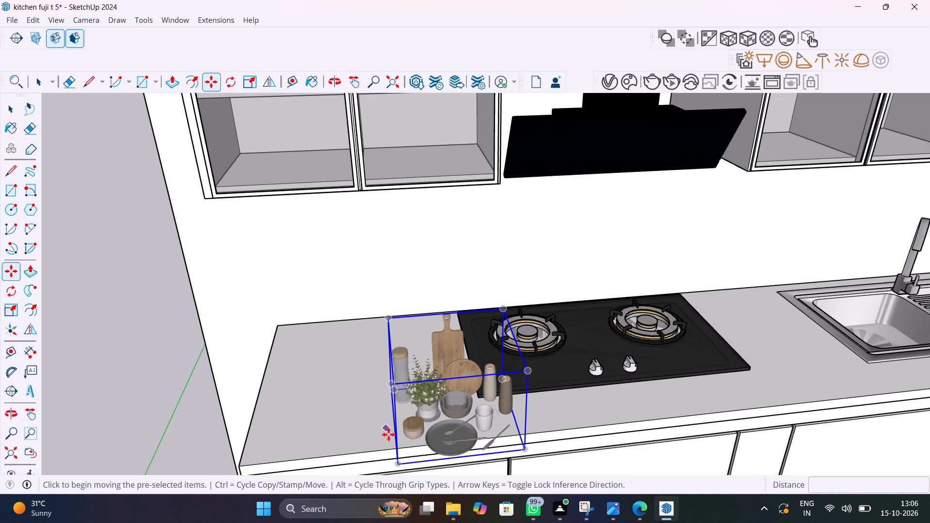
click(398, 464)
scroll(294, 381, up, 3)
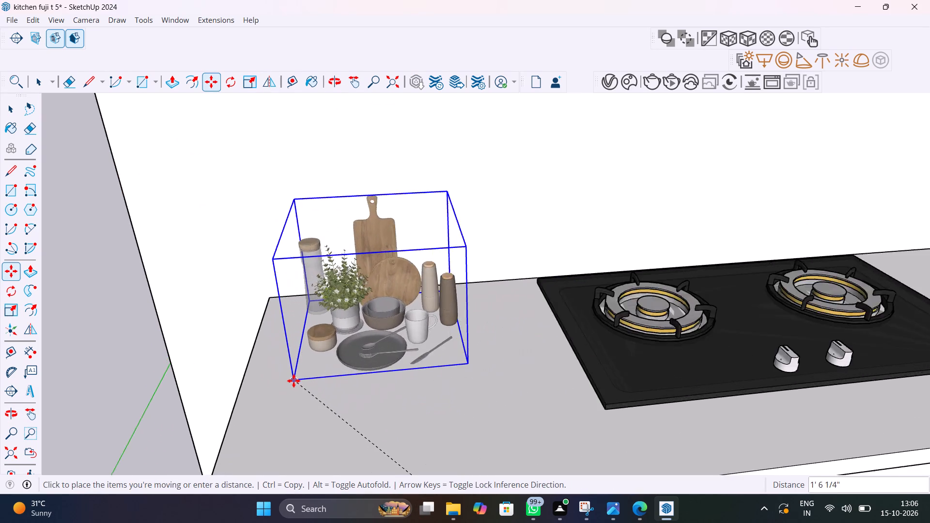
scroll(294, 381, up, 6)
click(261, 377)
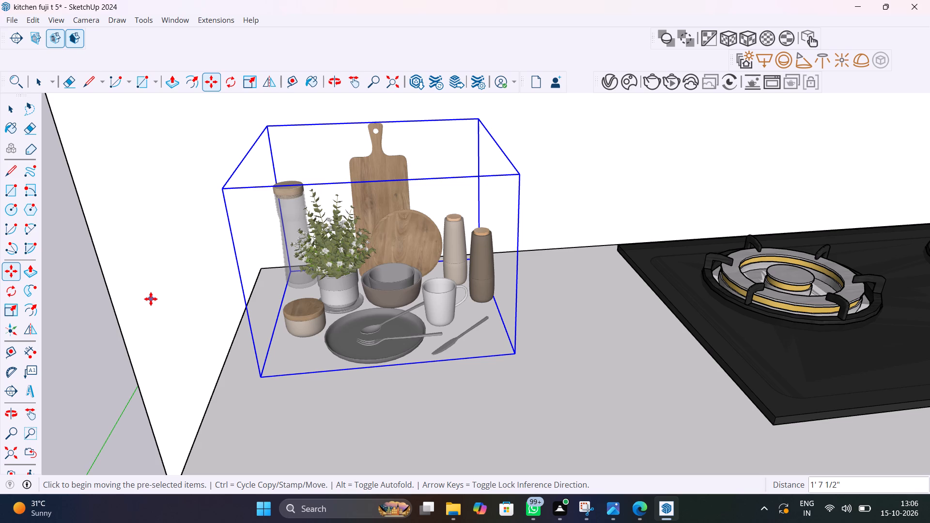
scroll(288, 272, down, 7)
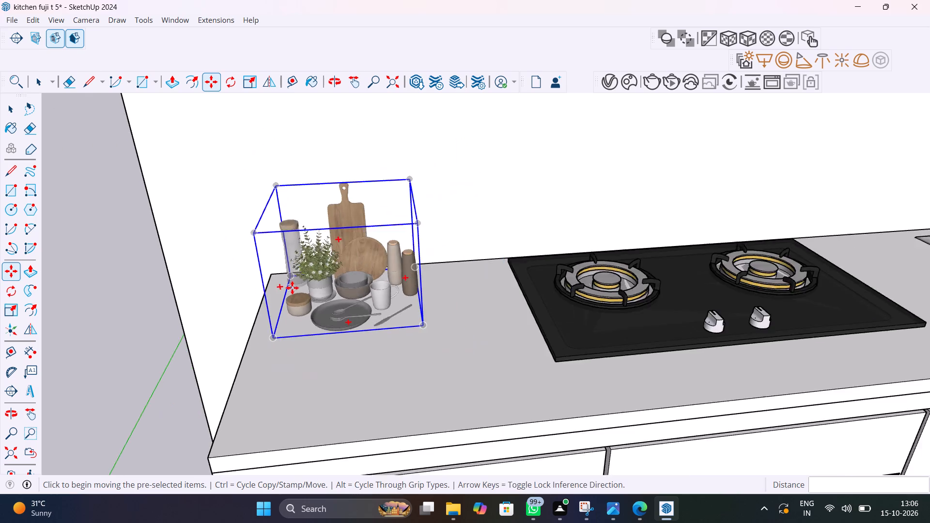
scroll(292, 288, down, 12)
key(space)
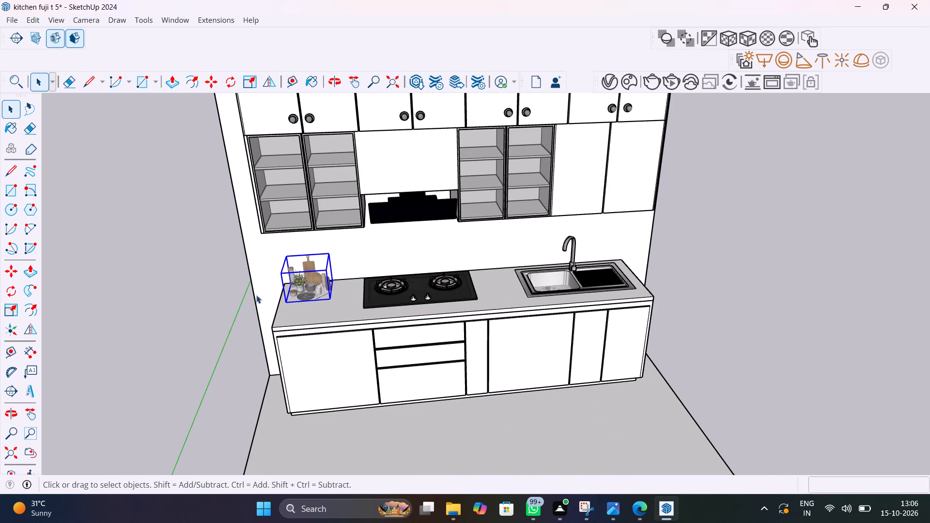
click(208, 295)
Scale the kitchen items set on the countertop uniformly by about 0.72.
scroll(304, 283, up, 8)
click(314, 285)
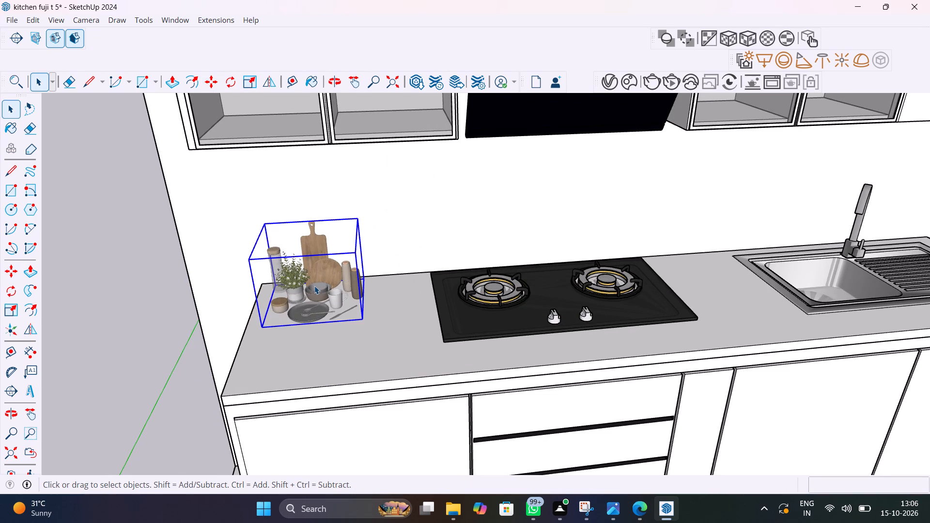
key(s)
click(263, 226)
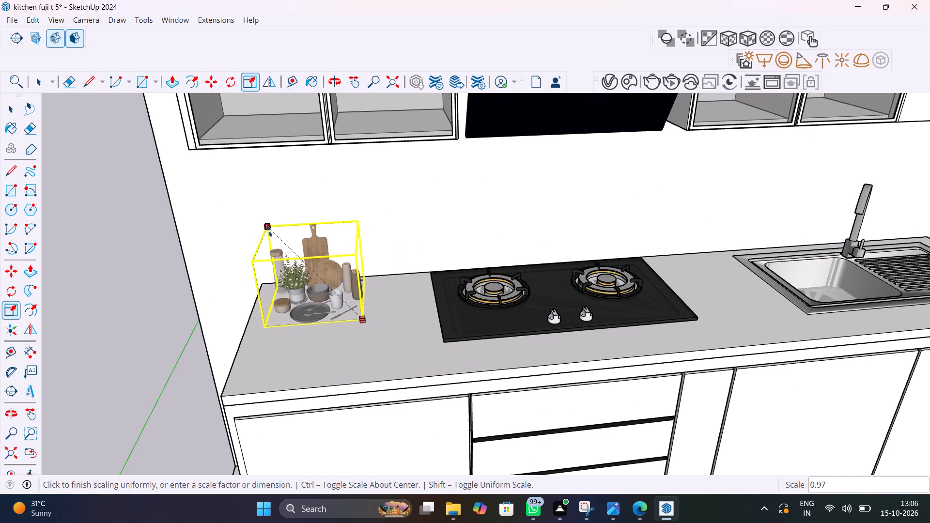
click(295, 246)
key(space)
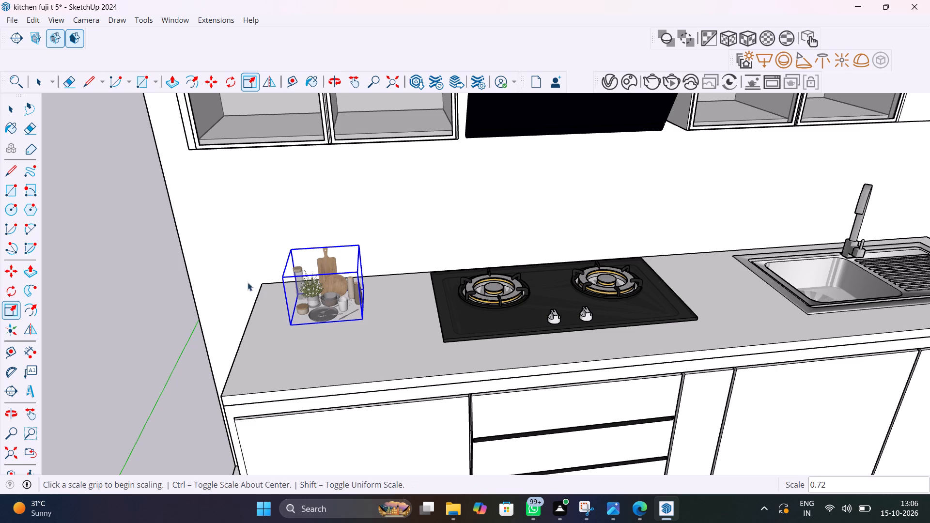
click(158, 302)
Reopen the 3D Warehouse and reposition its window over the model.
scroll(223, 313, down, 6)
middle_drag(364, 333, 303, 270)
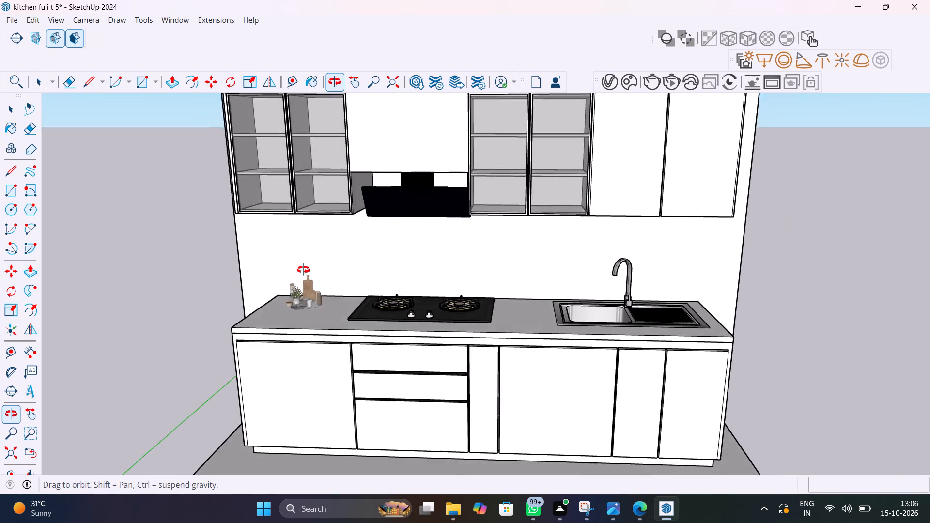
middle_drag(303, 270, 331, 258)
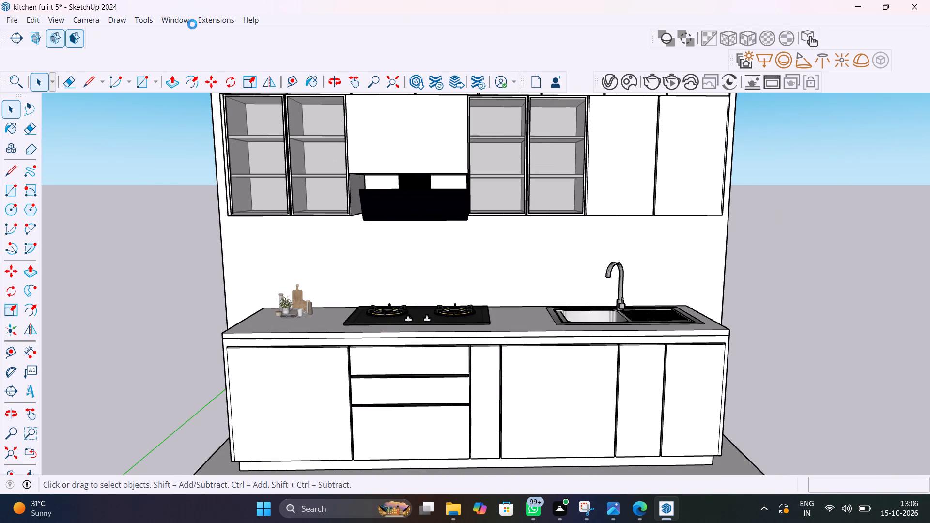
click(180, 23)
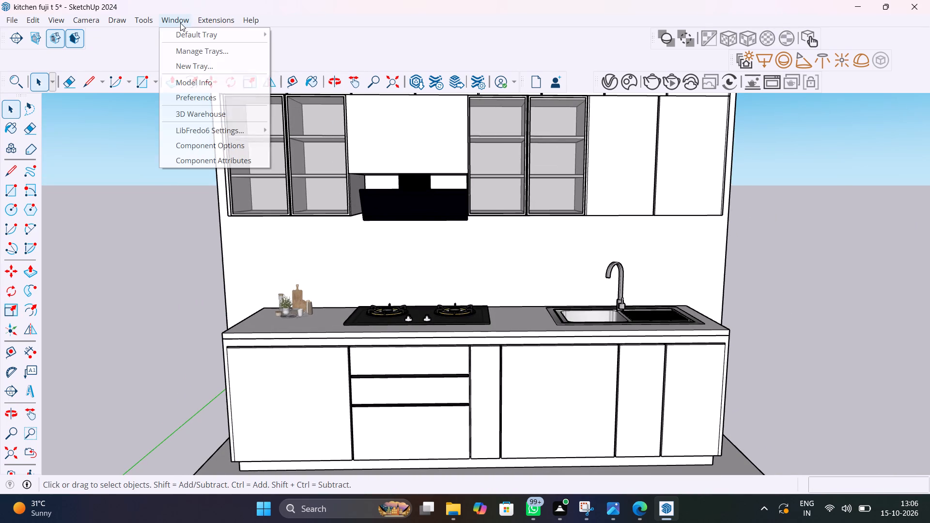
click(210, 113)
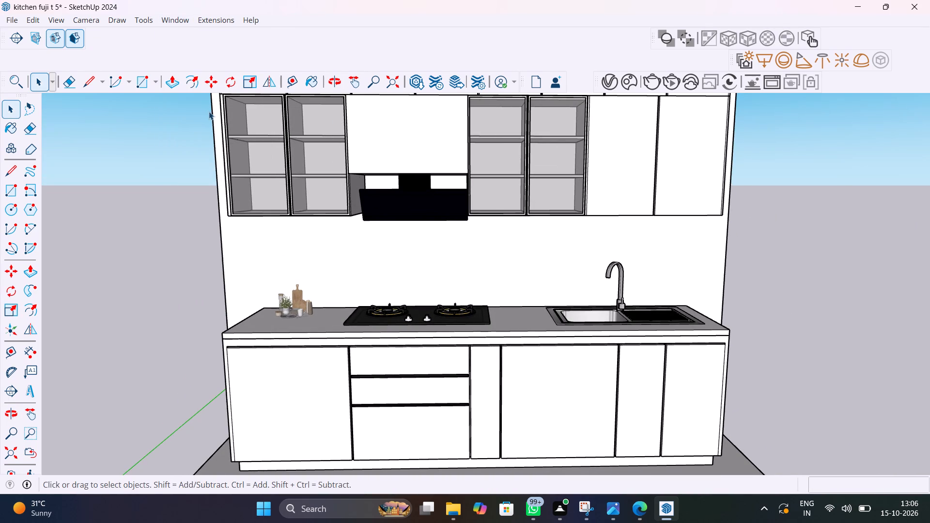
drag(270, 109, 255, 82)
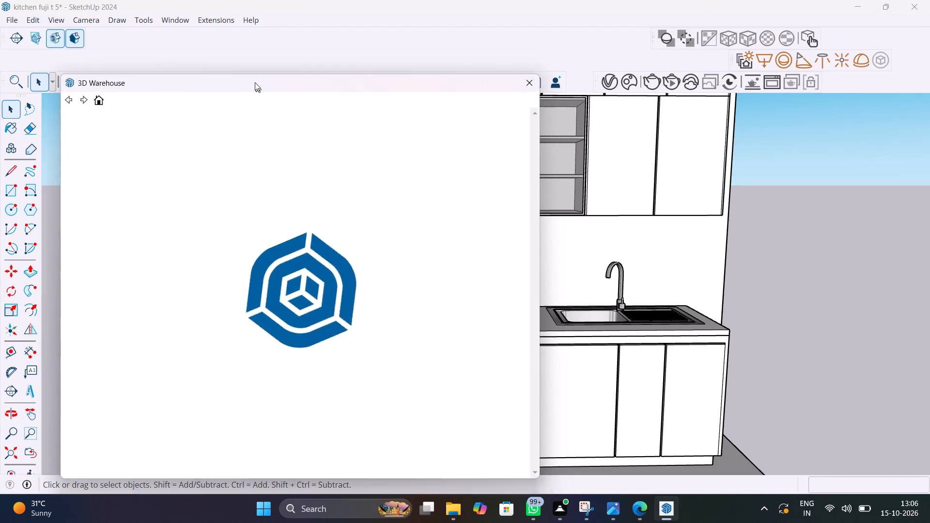
drag(255, 82, 242, 45)
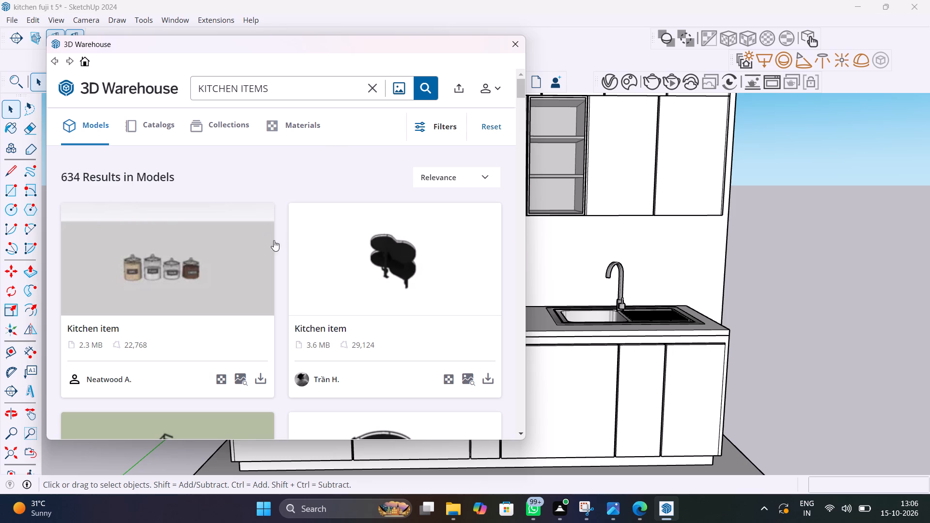
Browse the "KITCHEN ITEMS" search results for another accessory model that suits the kitchen.
scroll(257, 264, down, 7)
scroll(252, 274, up, 3)
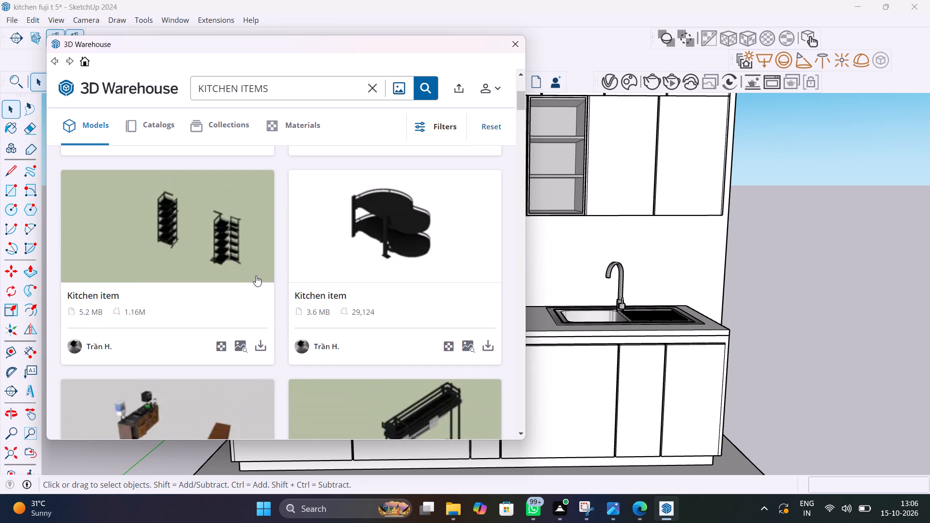
scroll(256, 276, down, 10)
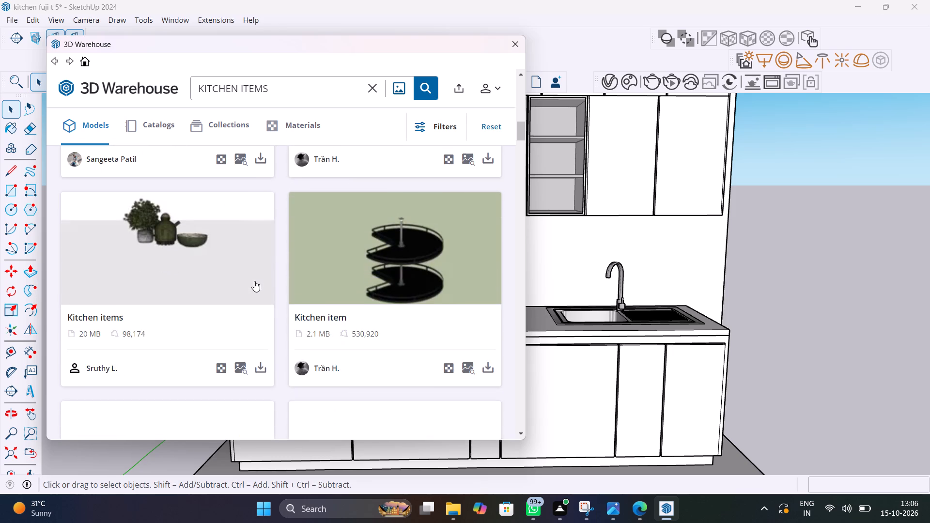
scroll(254, 281, down, 5)
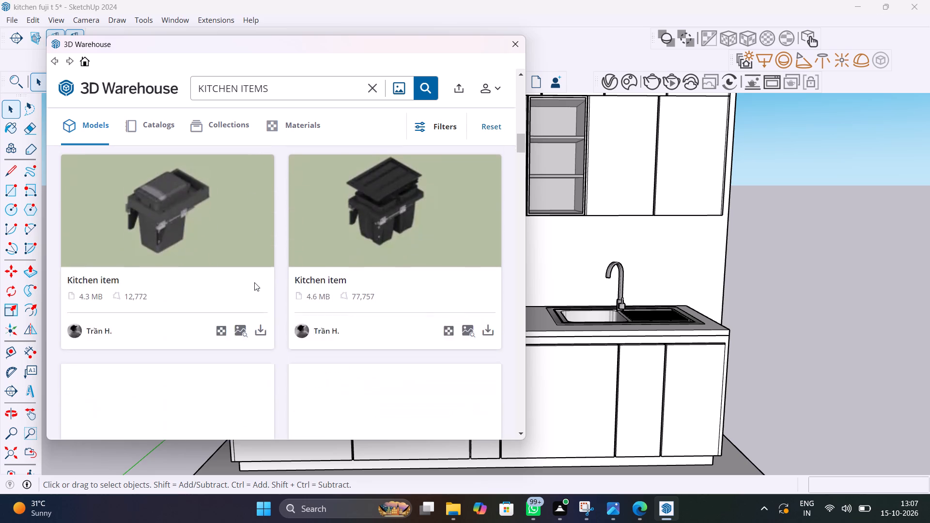
scroll(254, 282, down, 8)
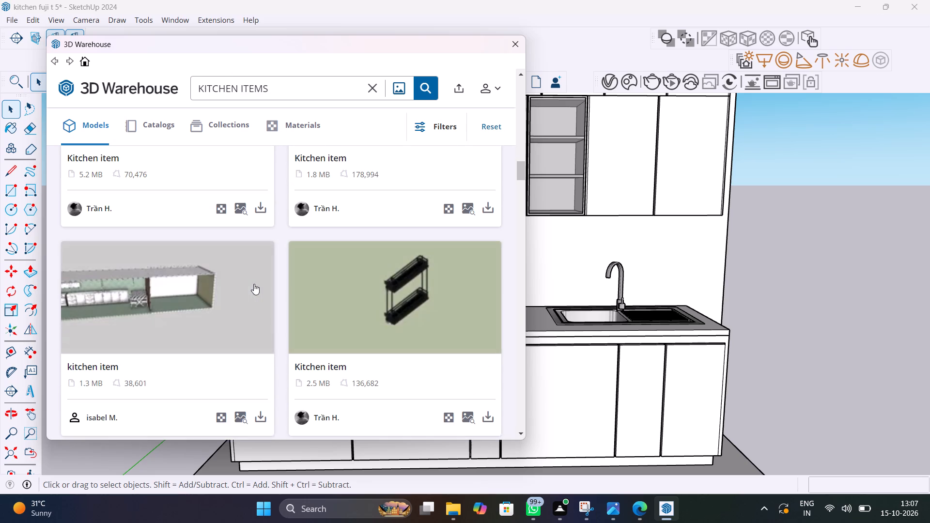
scroll(254, 284, down, 8)
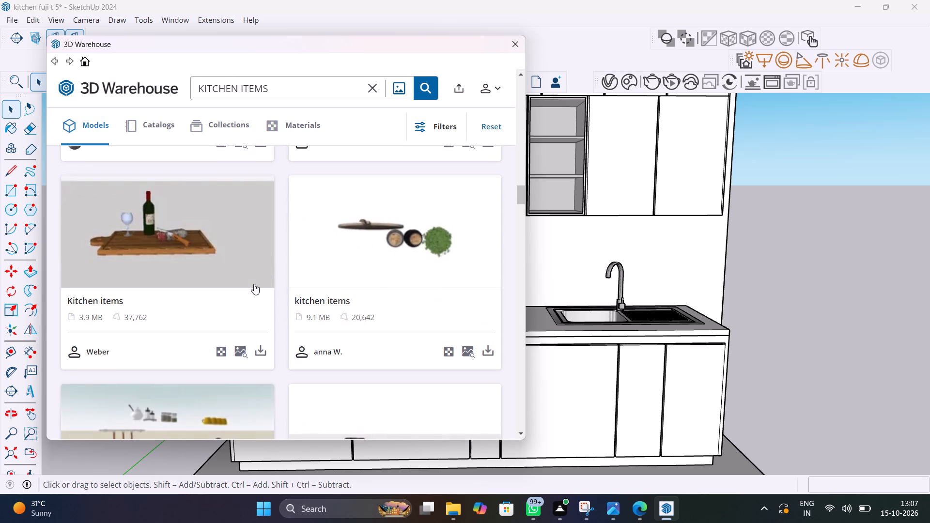
scroll(254, 284, down, 2)
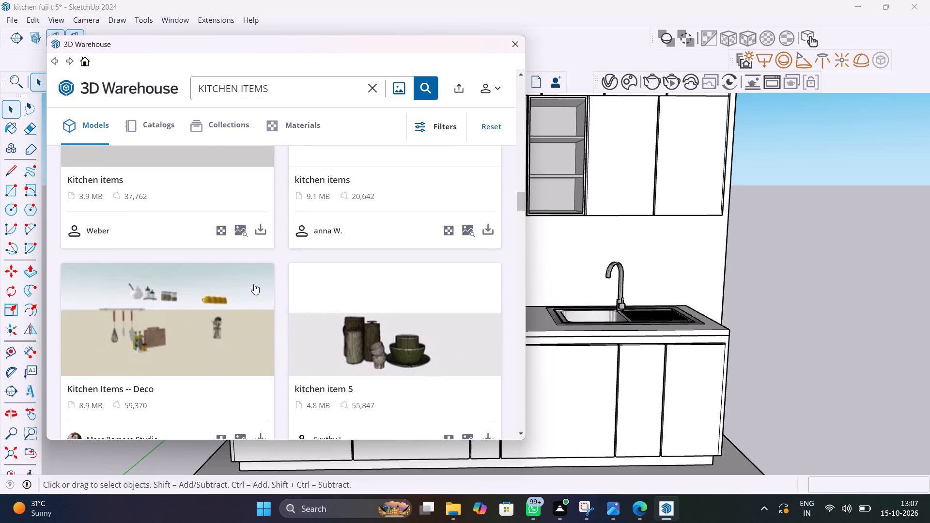
scroll(254, 285, down, 3)
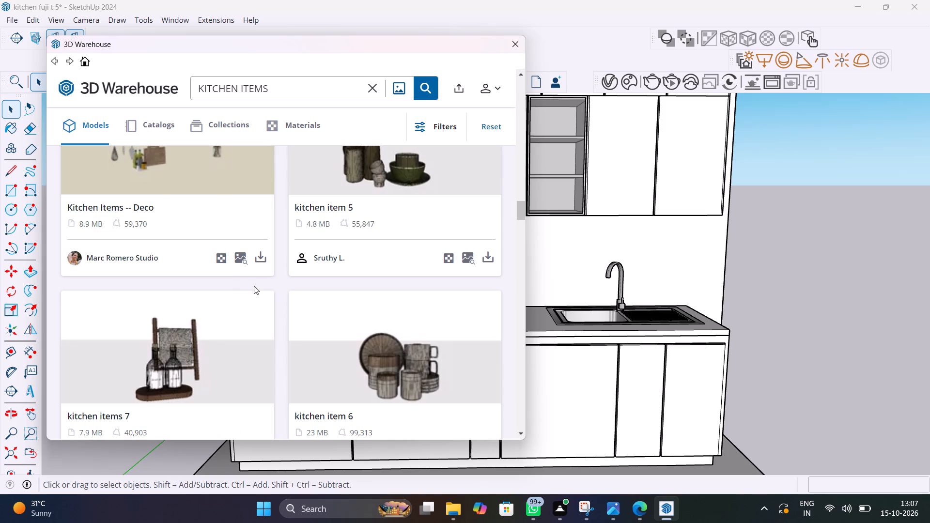
scroll(254, 286, down, 4)
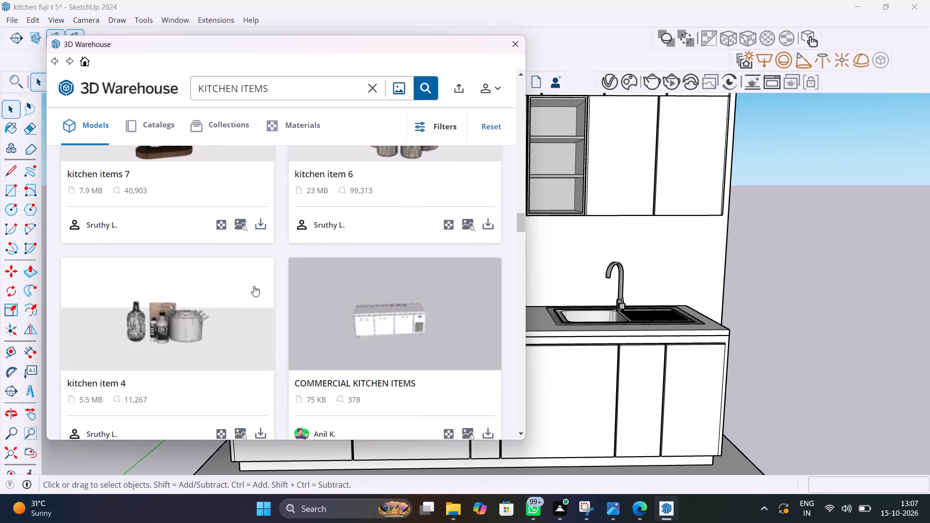
scroll(254, 286, down, 13)
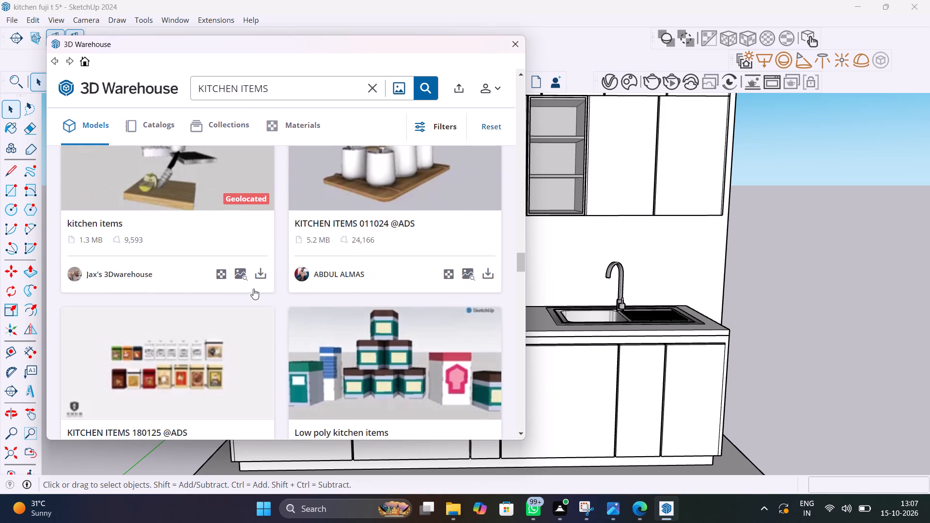
scroll(253, 289, down, 8)
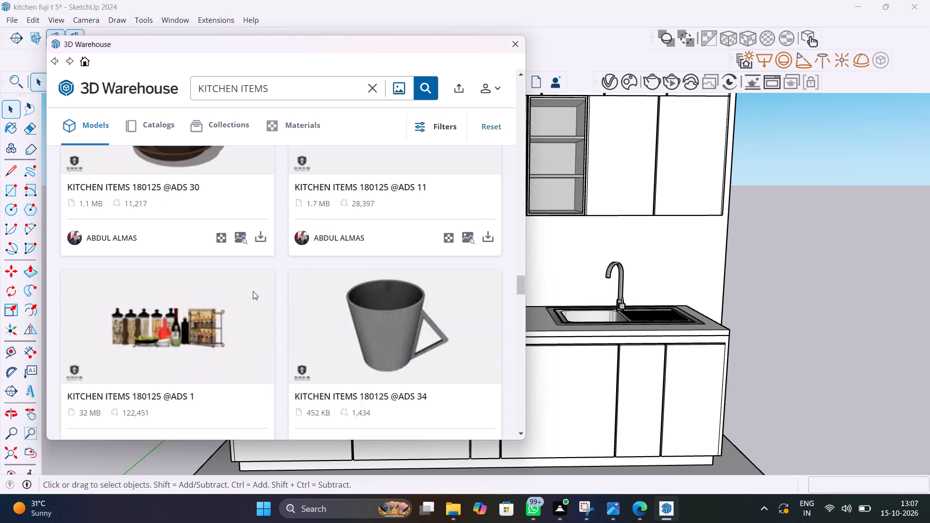
scroll(253, 291, down, 3)
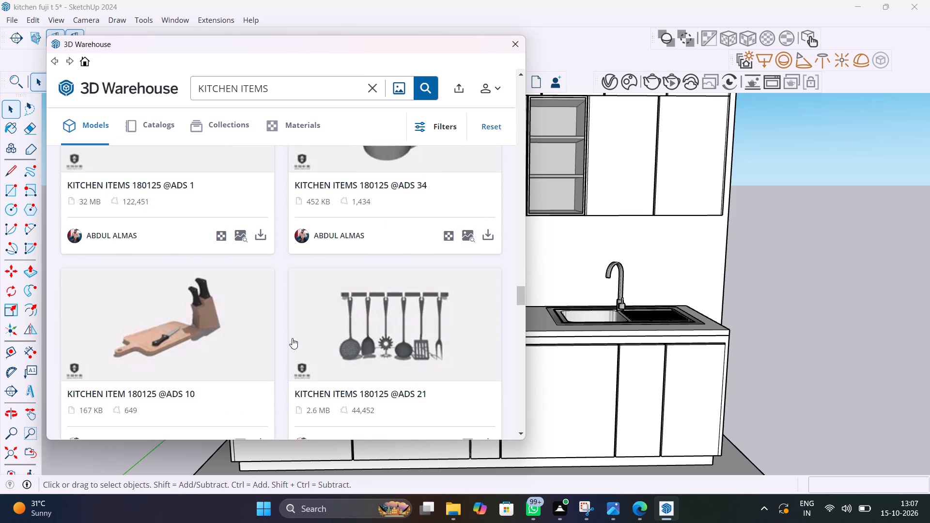
scroll(387, 372, down, 1)
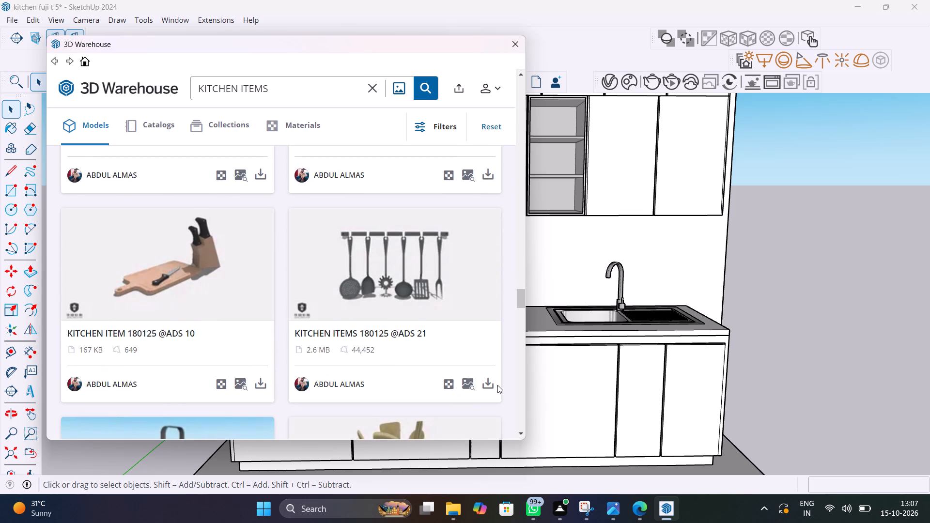
click(494, 385)
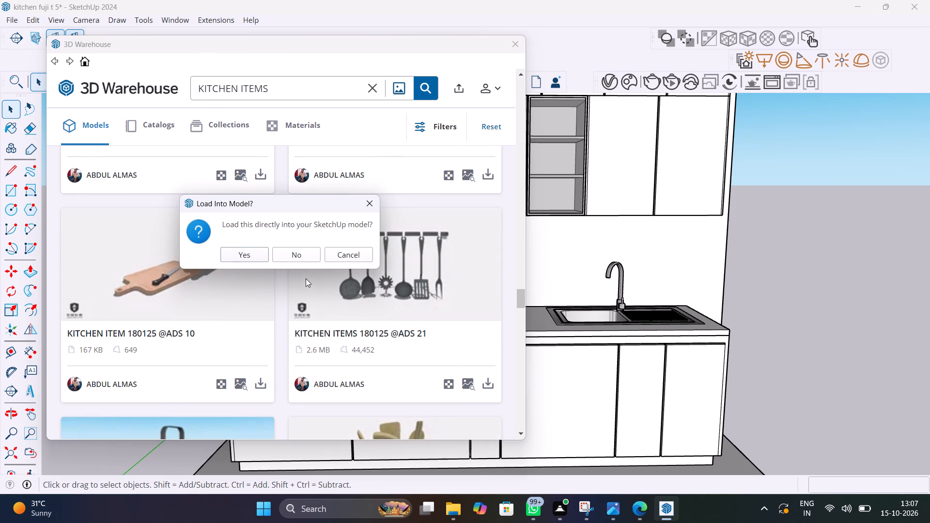
click(241, 260)
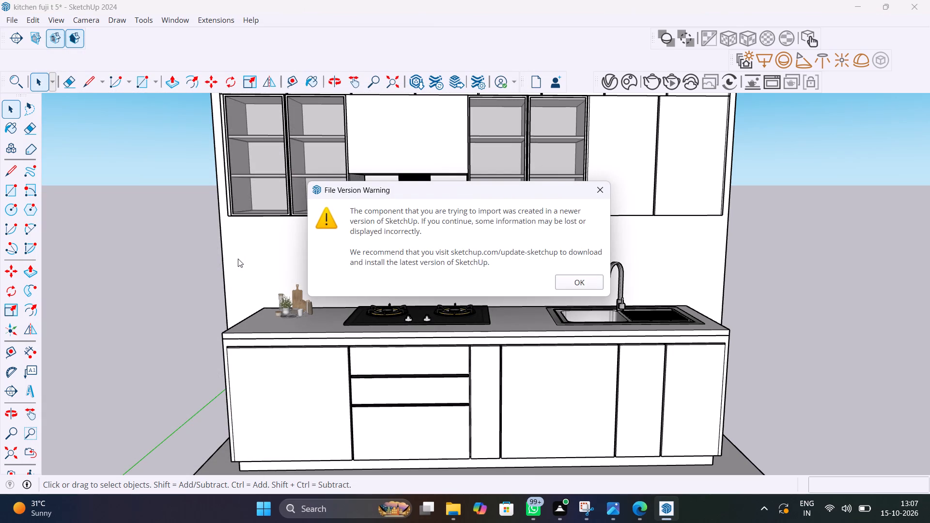
click(578, 291)
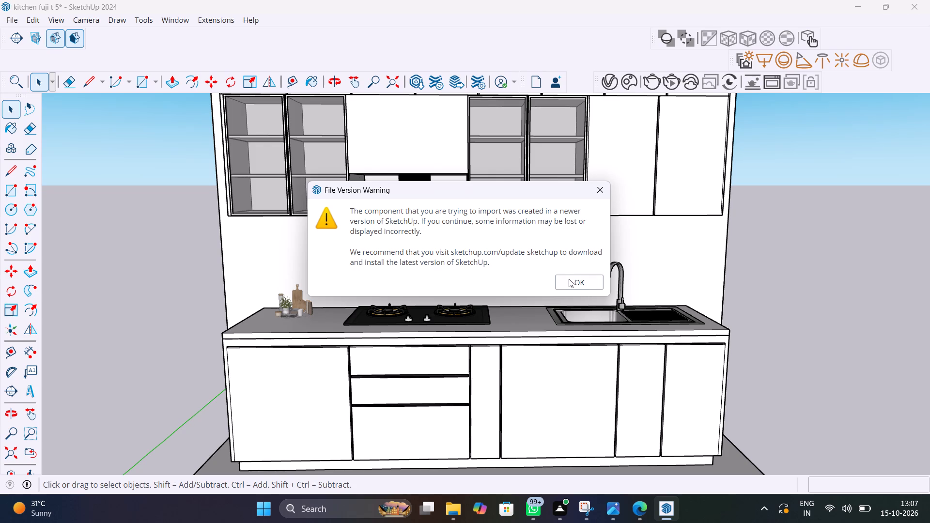
click(580, 282)
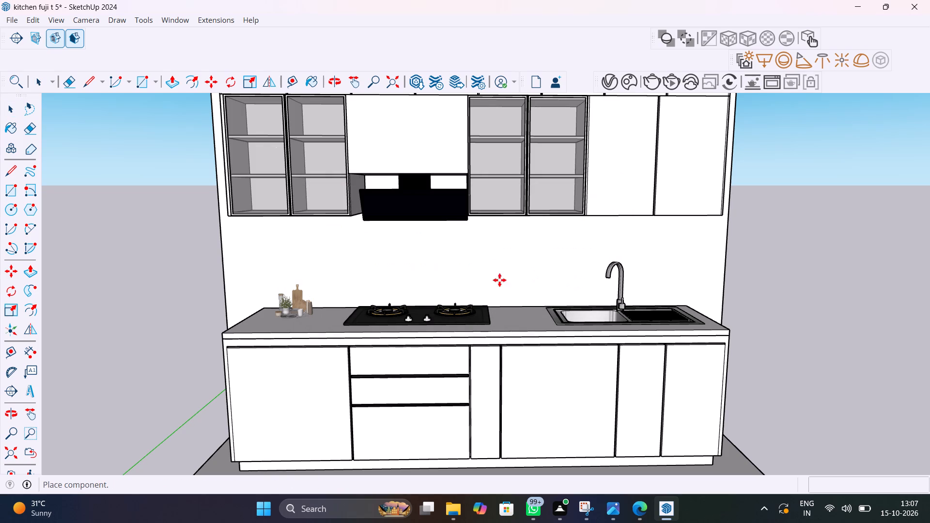
Place the hanging utensil rack on the back wall above the kitchen items set at the stove end of the countertop.
scroll(496, 292, up, 10)
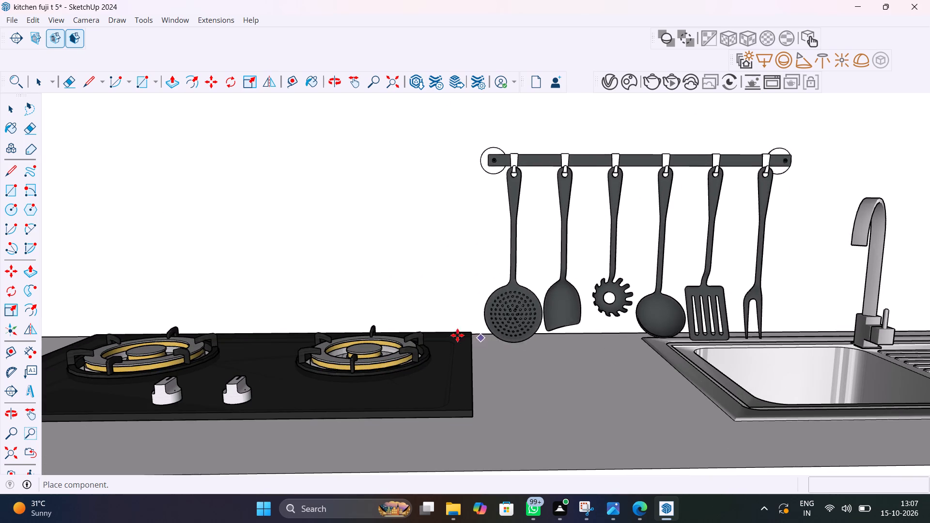
middle_drag(425, 323, 771, 333)
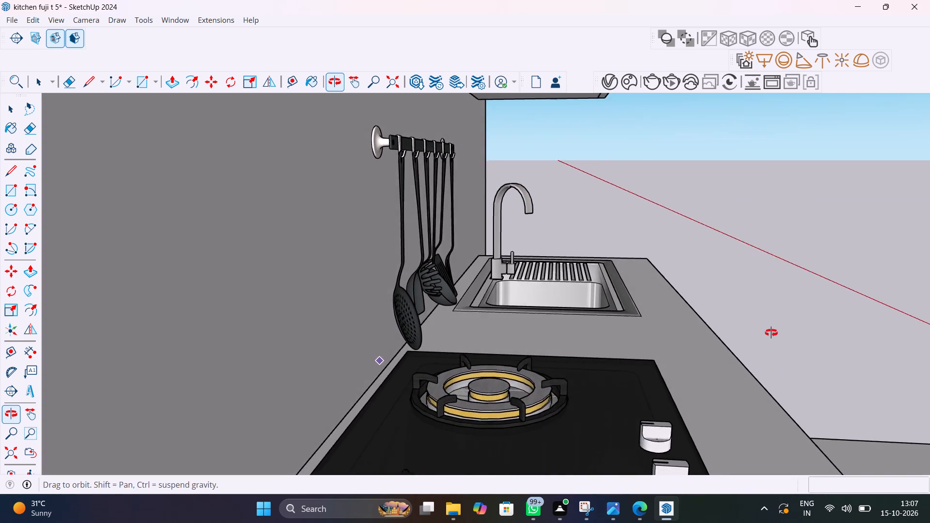
middle_drag(771, 333, 595, 349)
scroll(593, 349, down, 8)
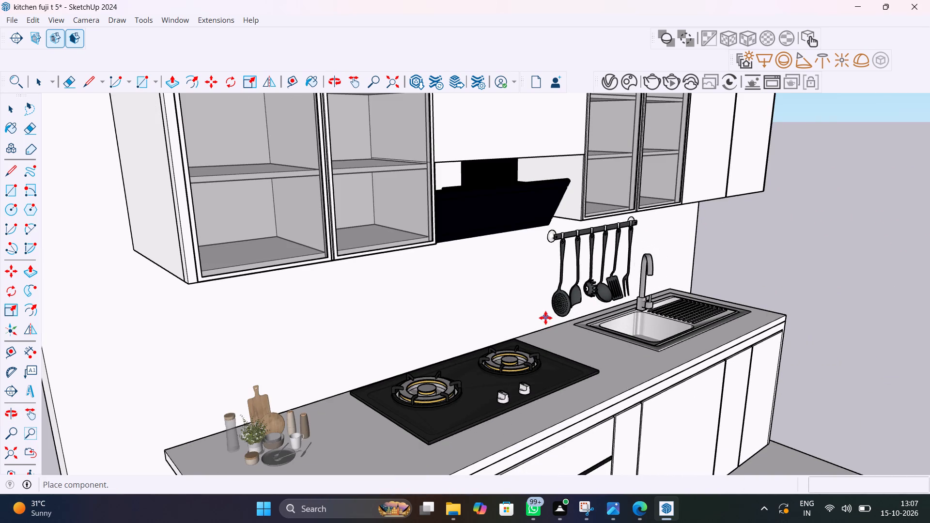
scroll(249, 408, up, 2)
middle_drag(212, 415, 318, 367)
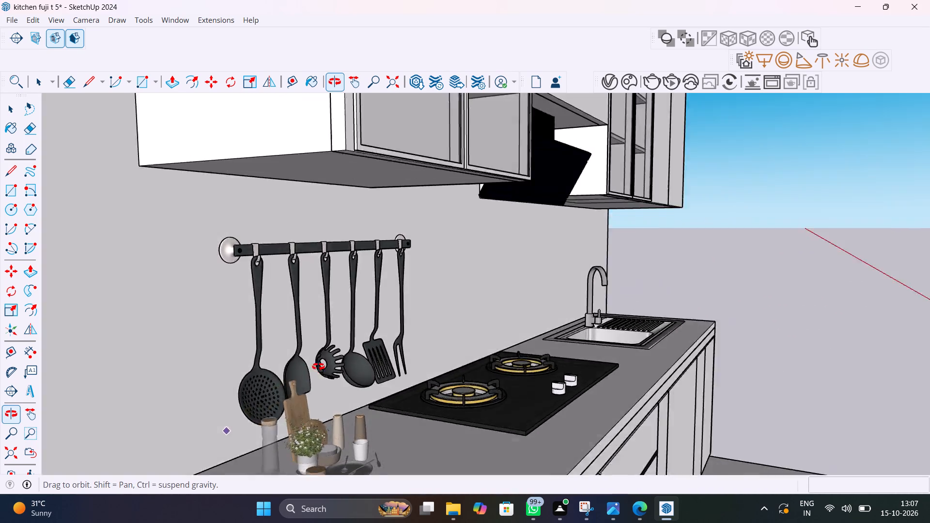
middle_drag(318, 367, 374, 351)
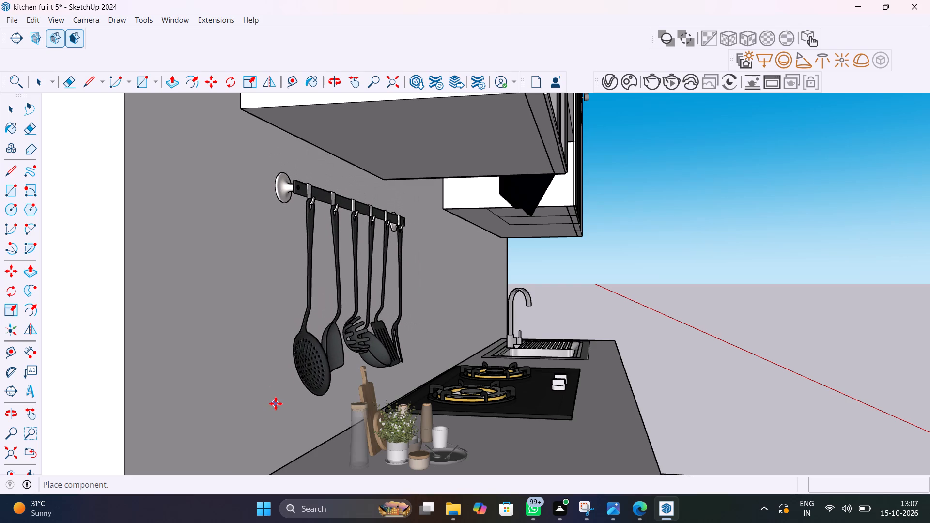
click(276, 403)
Scale the utensil rack uniformly by about 0.58.
scroll(233, 333, down, 6)
scroll(288, 334, down, 6)
middle_drag(317, 337, 248, 405)
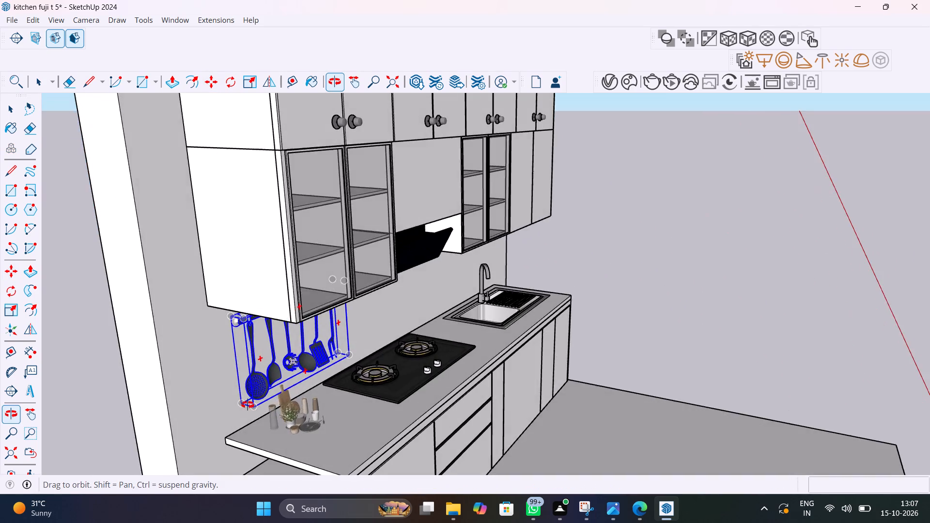
middle_drag(248, 405, 247, 372)
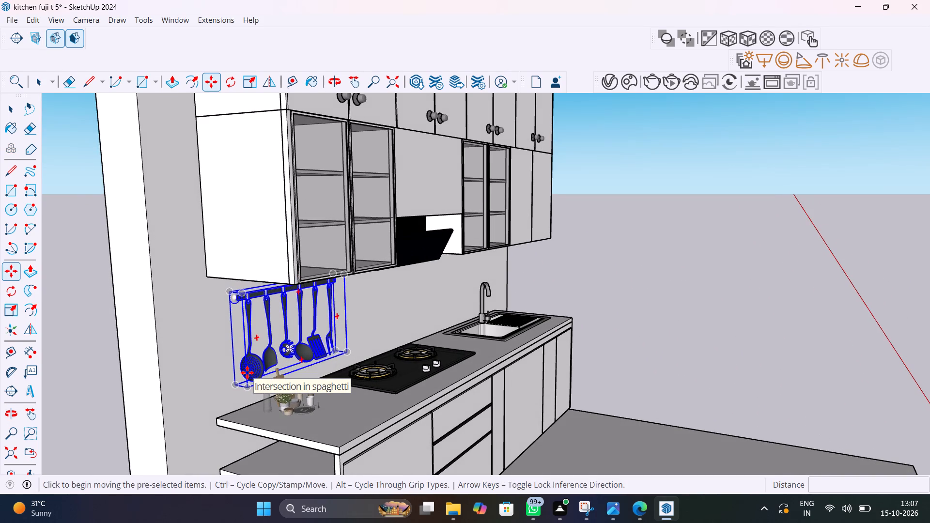
scroll(246, 355, up, 7)
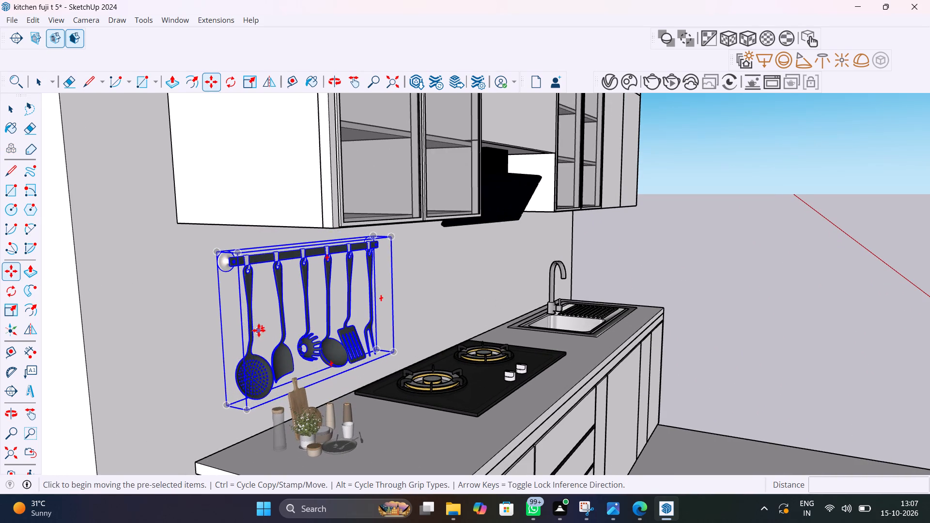
key(s)
click(217, 249)
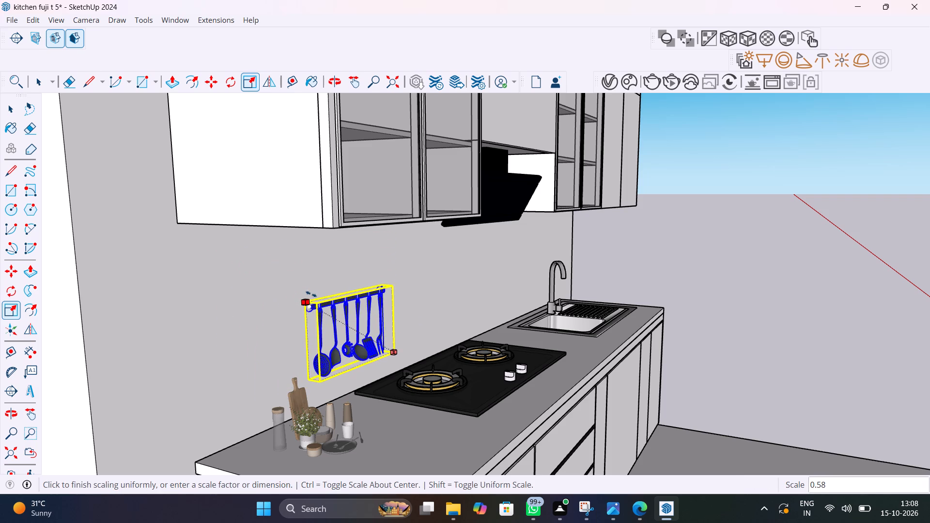
click(311, 294)
scroll(302, 335, up, 10)
key(space)
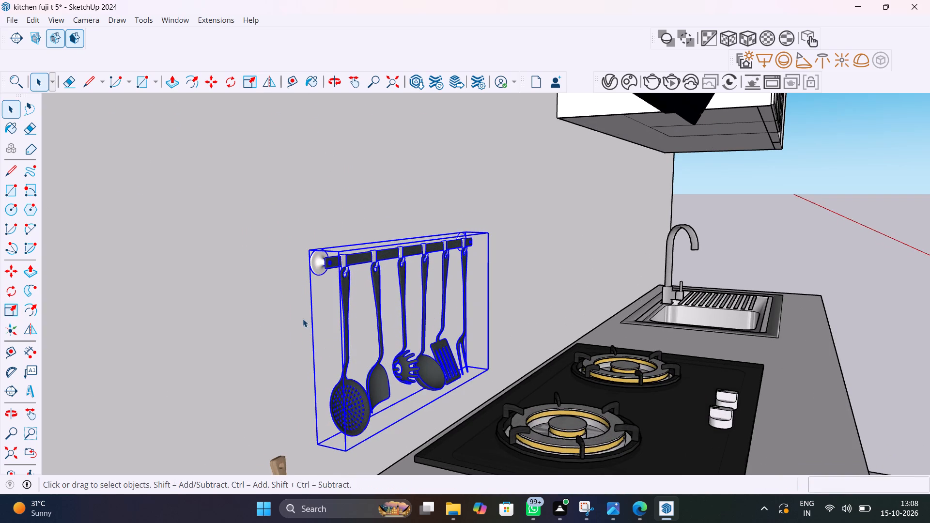
Move the utensil rack about 6 1/4 inches across the back wall face, above the countertop.
middle_drag(317, 324, 416, 346)
key(m)
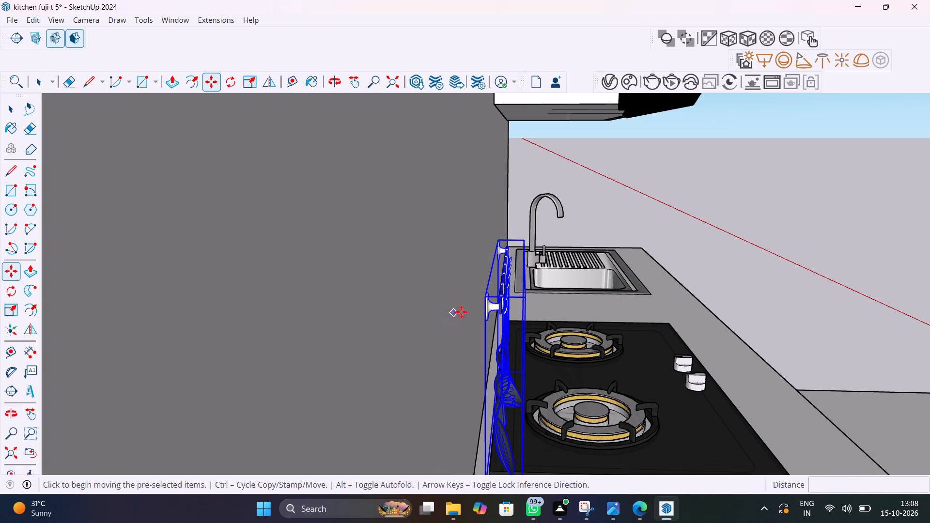
click(488, 301)
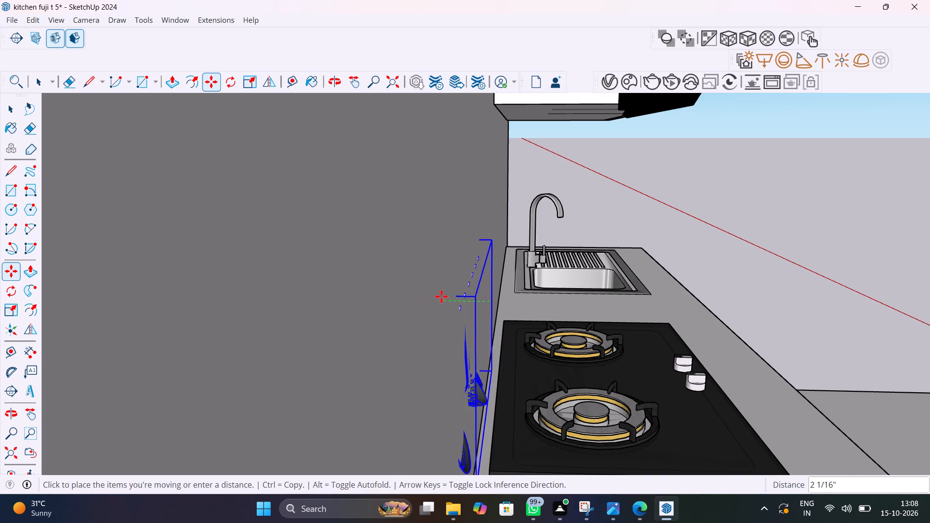
scroll(446, 307, down, 5)
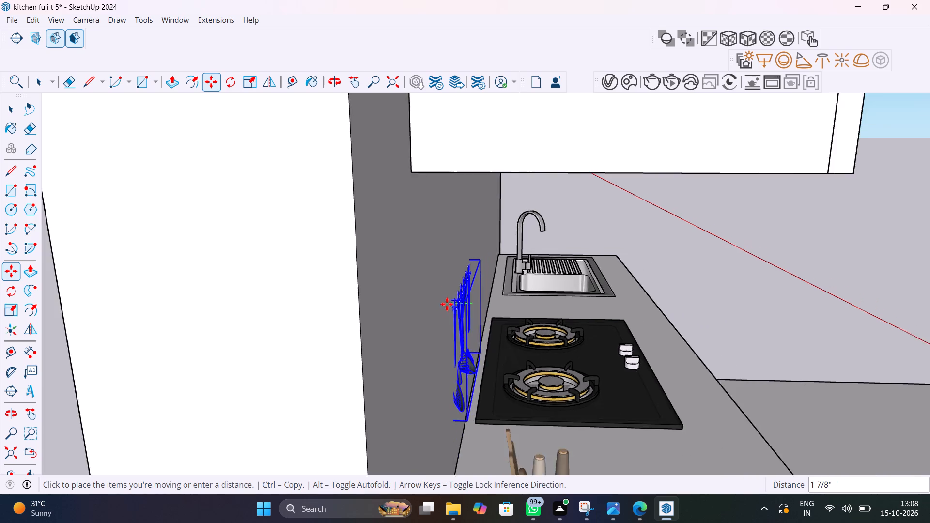
scroll(447, 304, down, 7)
scroll(440, 322, up, 8)
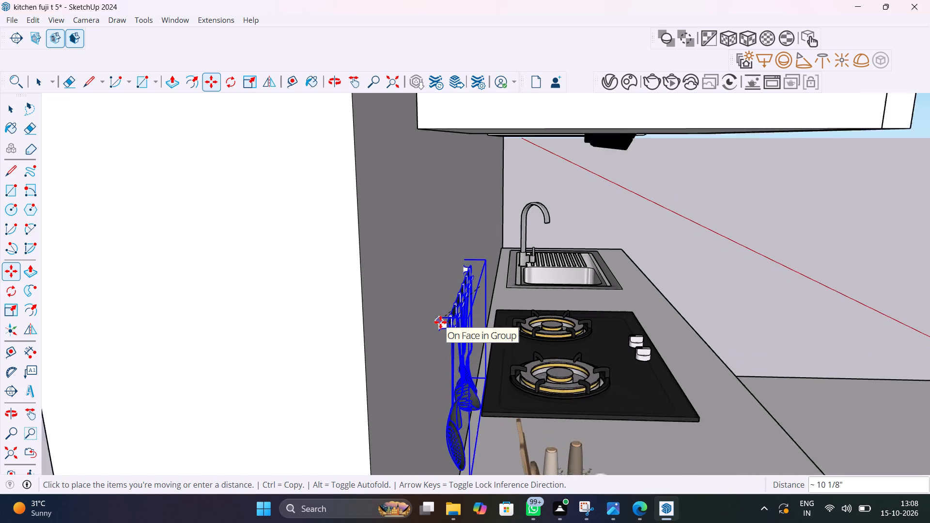
scroll(461, 325, down, 4)
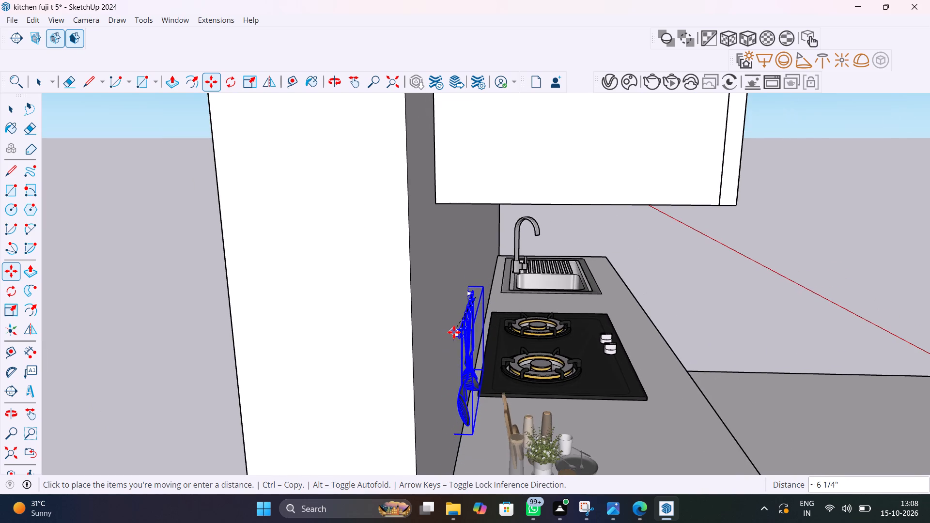
click(454, 332)
Pull the utensil rack out from the wall, shift it back about 1/4 inch against the wall face, and deselect it.
click(481, 348)
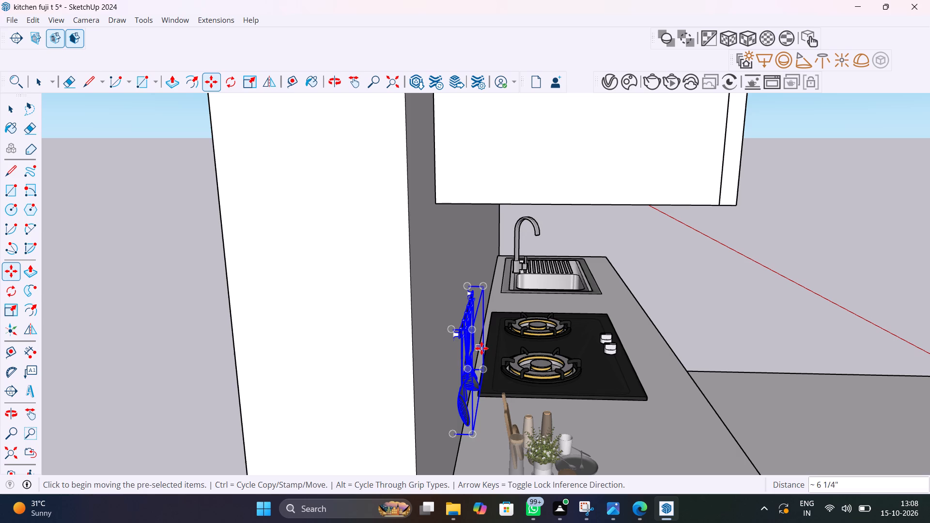
click(489, 349)
scroll(459, 340, up, 3)
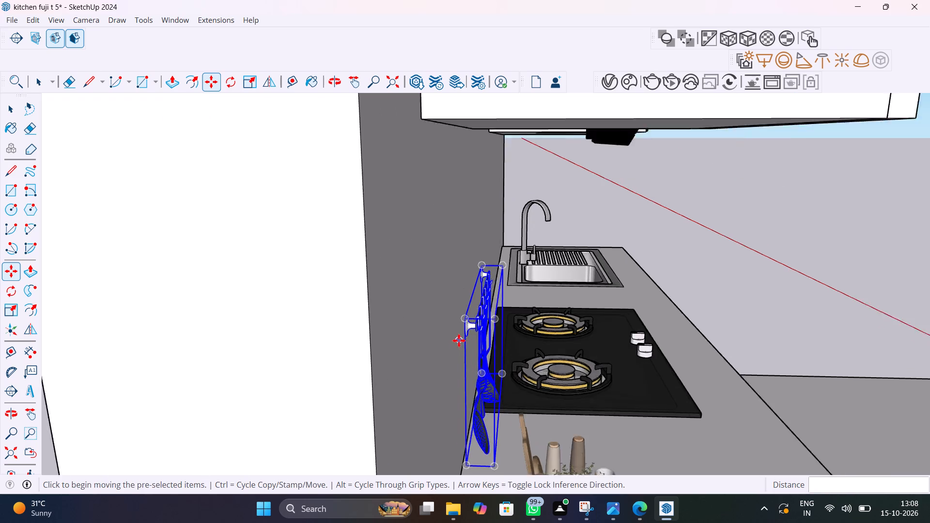
scroll(459, 340, up, 8)
middle_drag(477, 338, 488, 348)
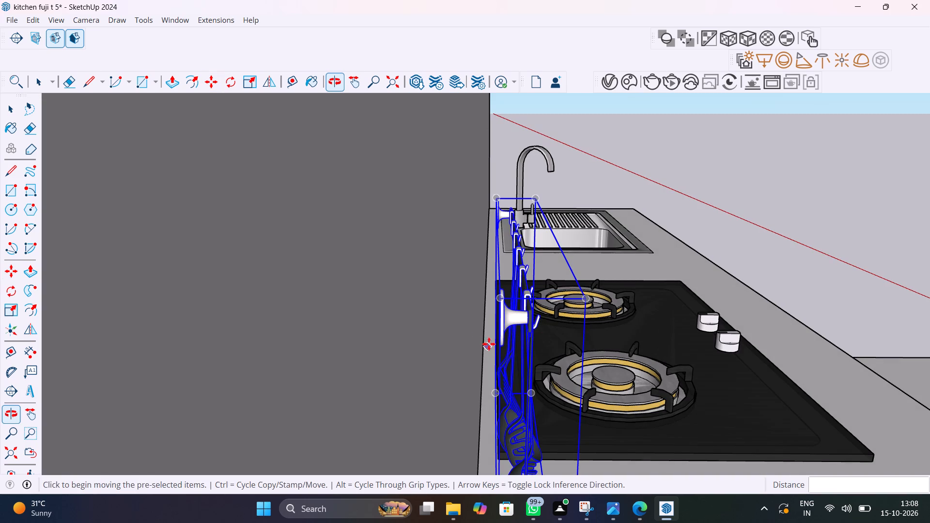
click(498, 299)
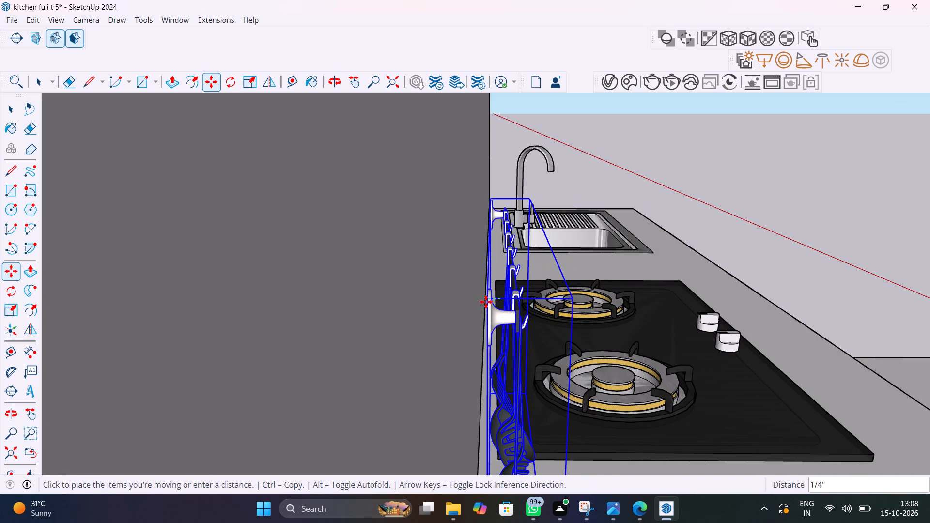
click(484, 302)
scroll(479, 330, down, 5)
key(space)
scroll(479, 333, down, 4)
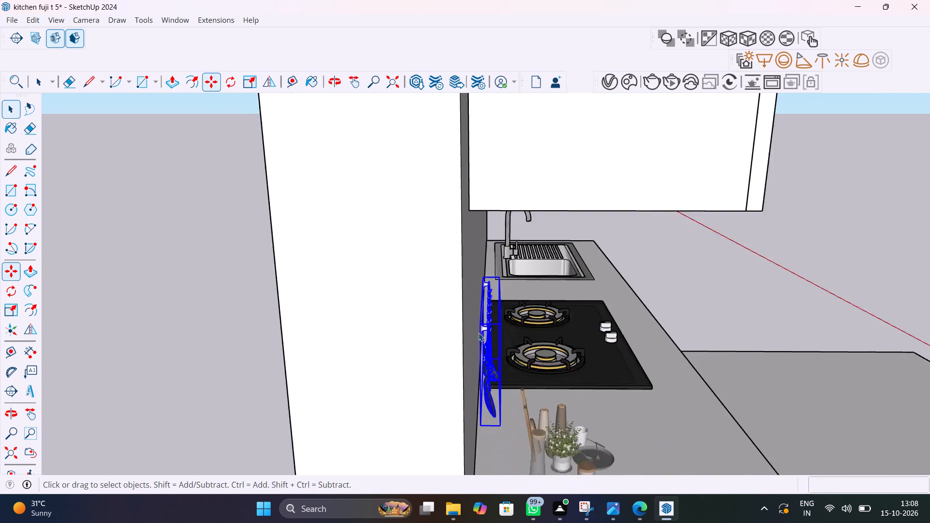
scroll(479, 333, down, 8)
click(311, 371)
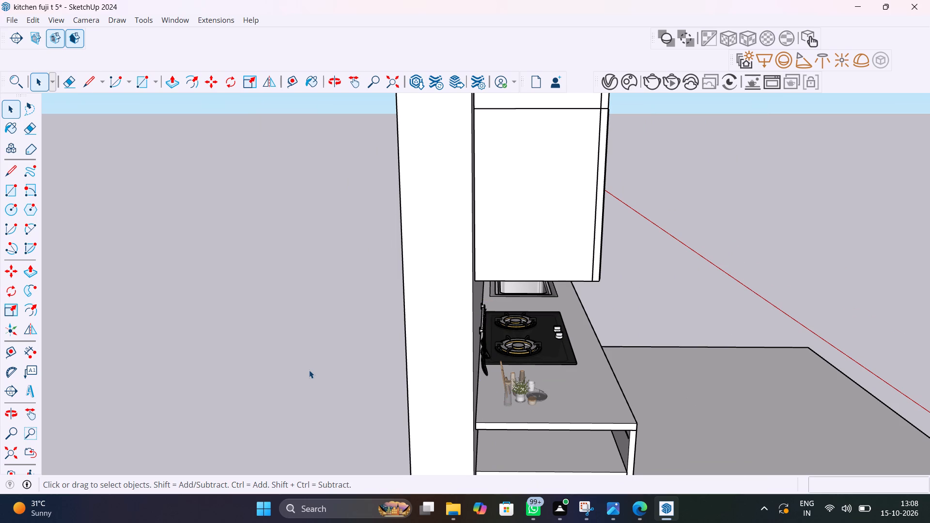
Examine the utensil rack's placement and the whole kitchen from the front and side.
scroll(395, 340, down, 5)
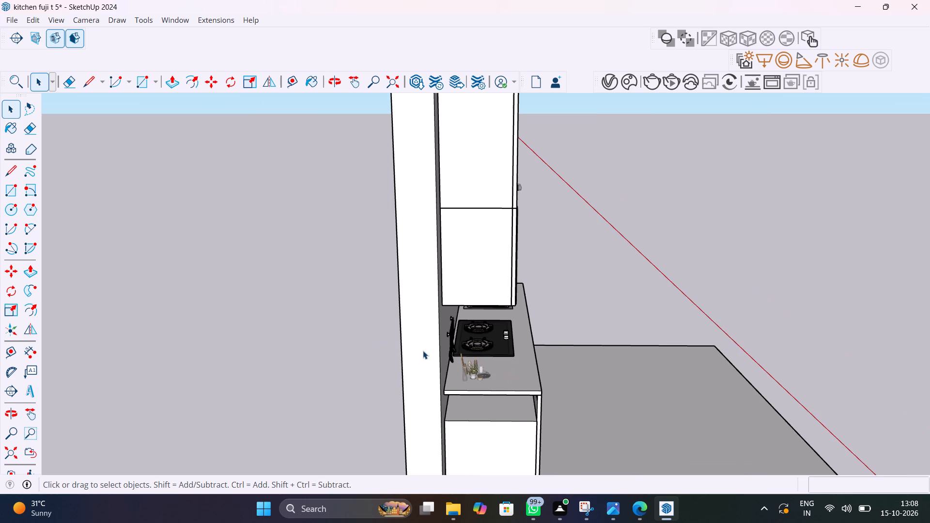
middle_drag(421, 349, 171, 353)
scroll(343, 347, down, 5)
middle_drag(360, 338, 382, 305)
scroll(428, 326, up, 9)
middle_drag(435, 340, 301, 400)
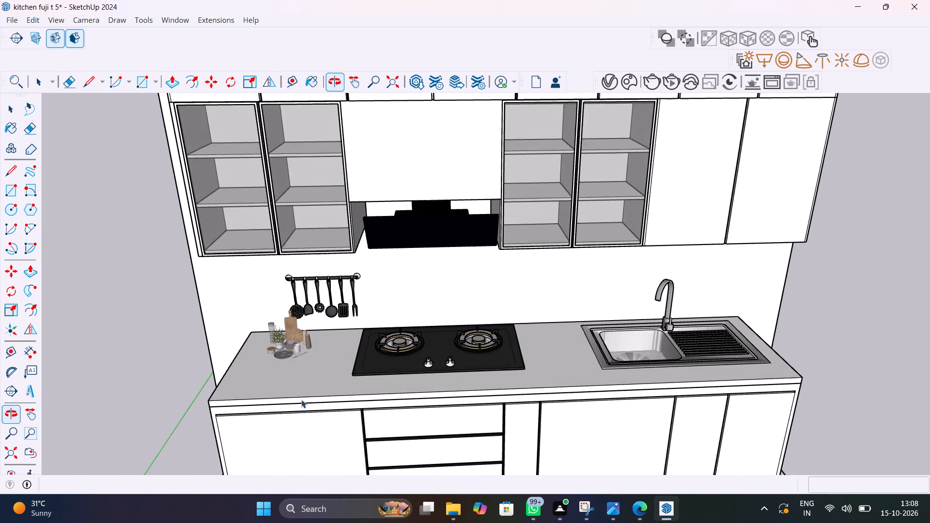
scroll(326, 372, down, 13)
middle_drag(355, 354, 381, 271)
scroll(380, 271, up, 1)
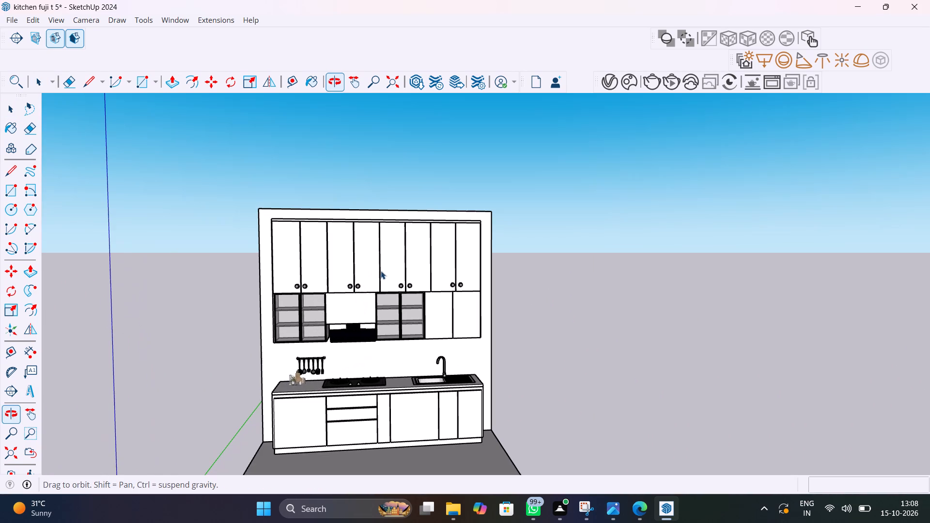
scroll(377, 337, up, 9)
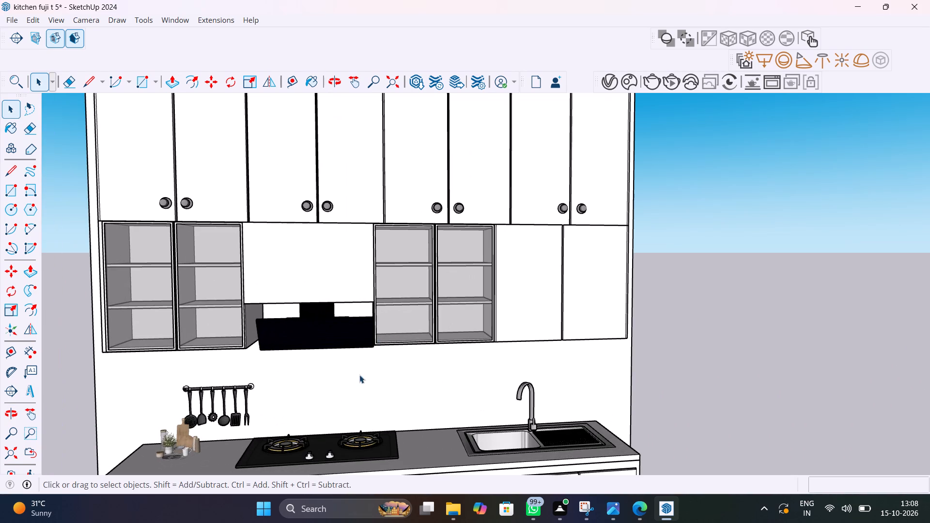
middle_drag(334, 395, 636, 334)
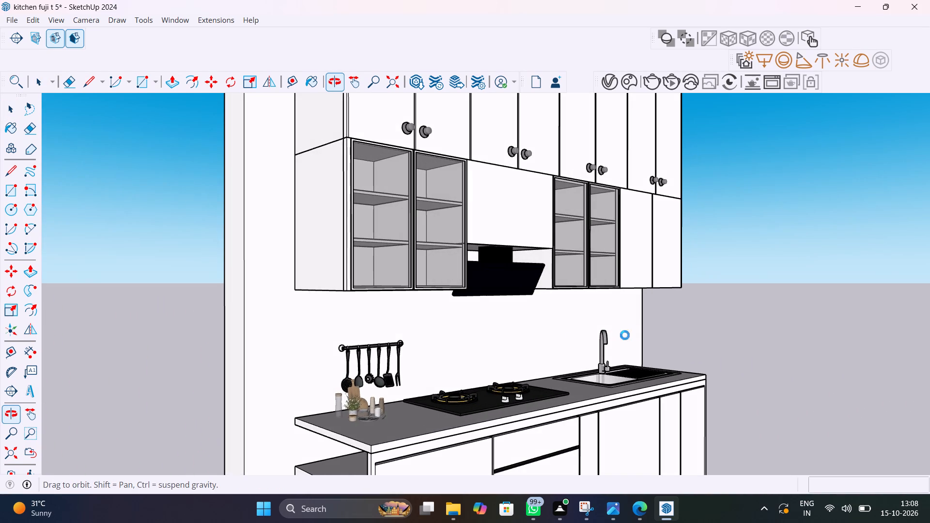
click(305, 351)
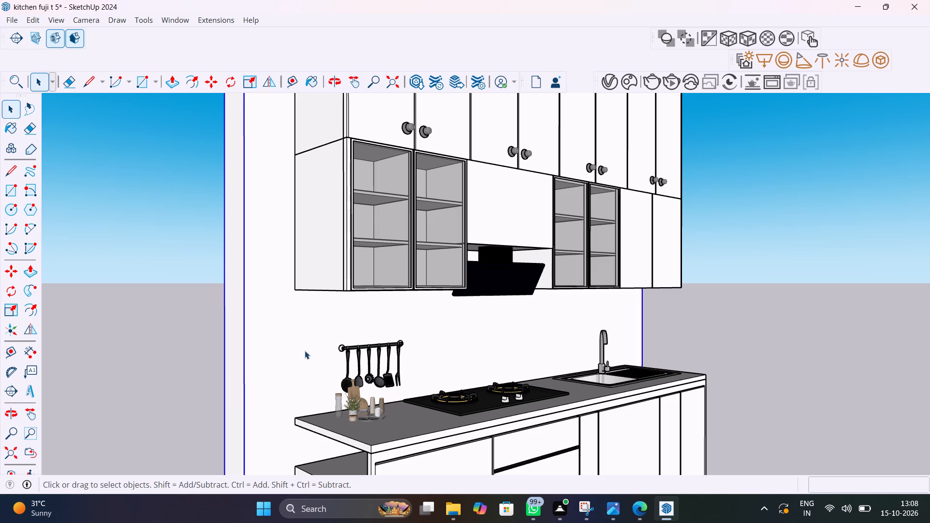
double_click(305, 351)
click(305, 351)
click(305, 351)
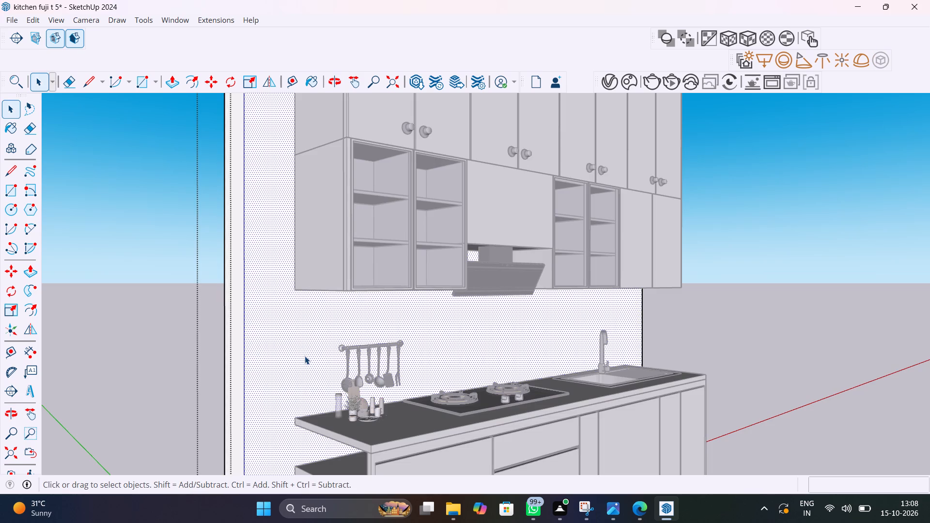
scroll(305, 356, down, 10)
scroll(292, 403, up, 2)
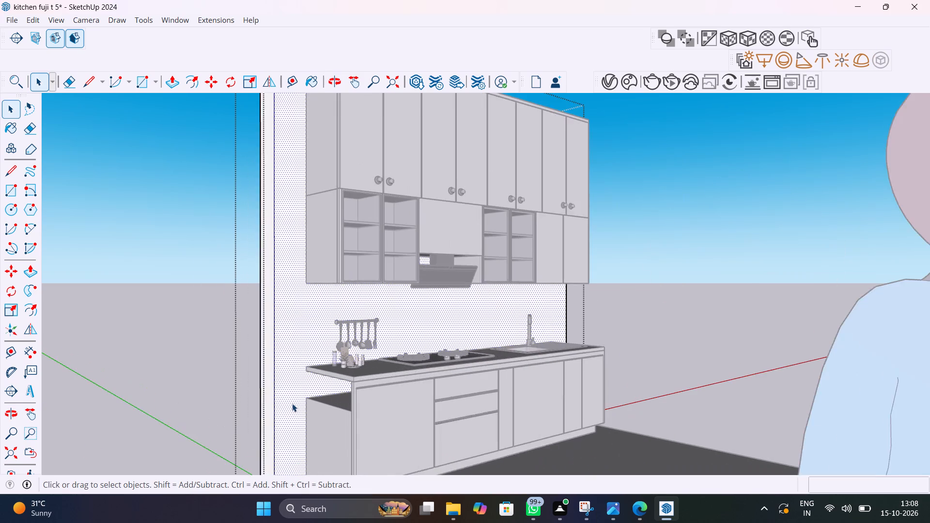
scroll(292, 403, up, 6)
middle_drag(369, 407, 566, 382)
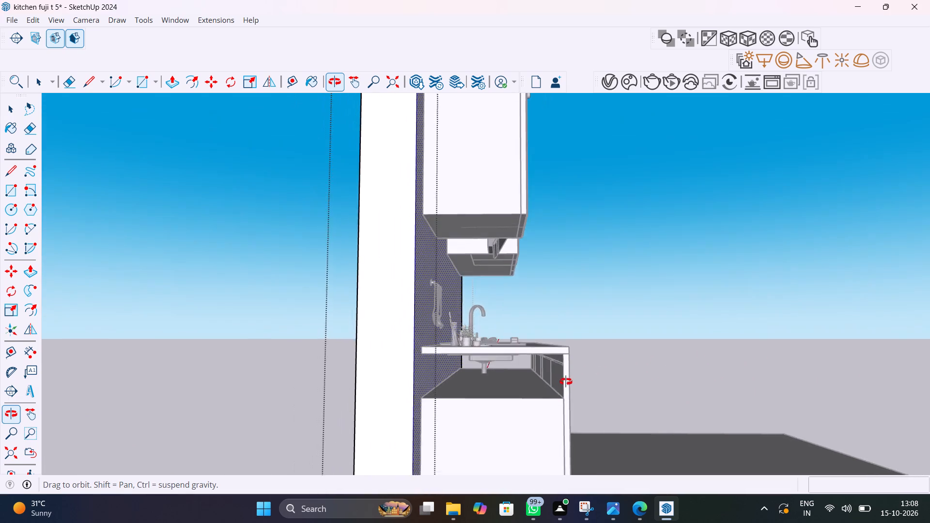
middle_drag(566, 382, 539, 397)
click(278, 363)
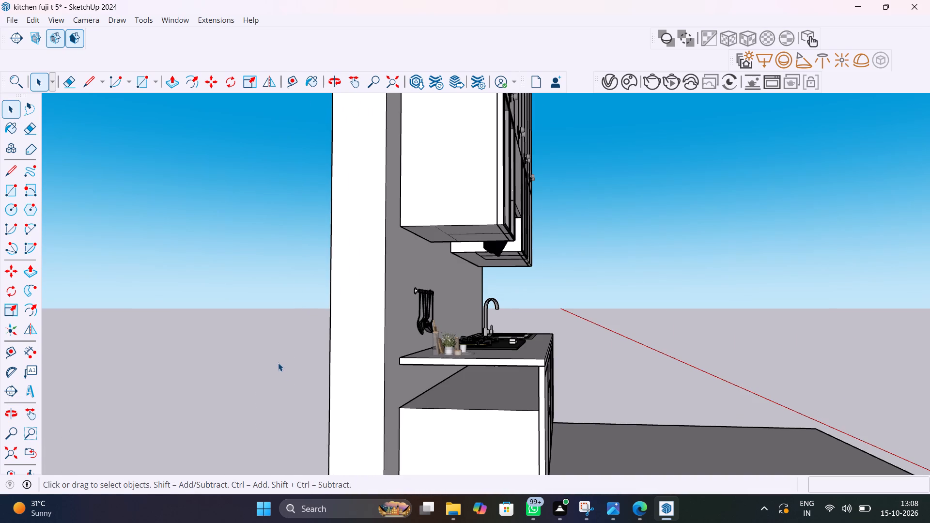
Draw a rectangle about 8 5/8" by 2' closing the gap beneath the countertop at the stove-side end of the base cabinets.
middle_drag(409, 400, 0, 447)
middle_drag(584, 389, 395, 373)
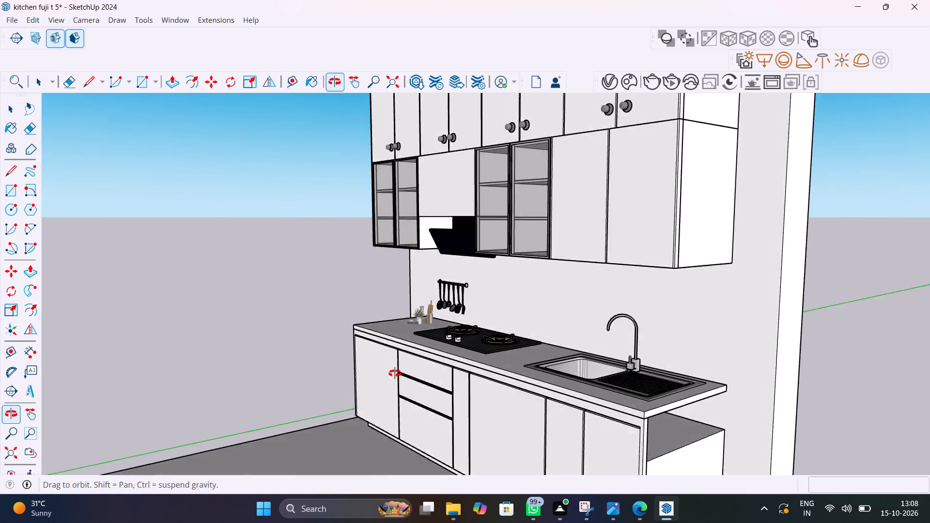
middle_drag(395, 373, 917, 340)
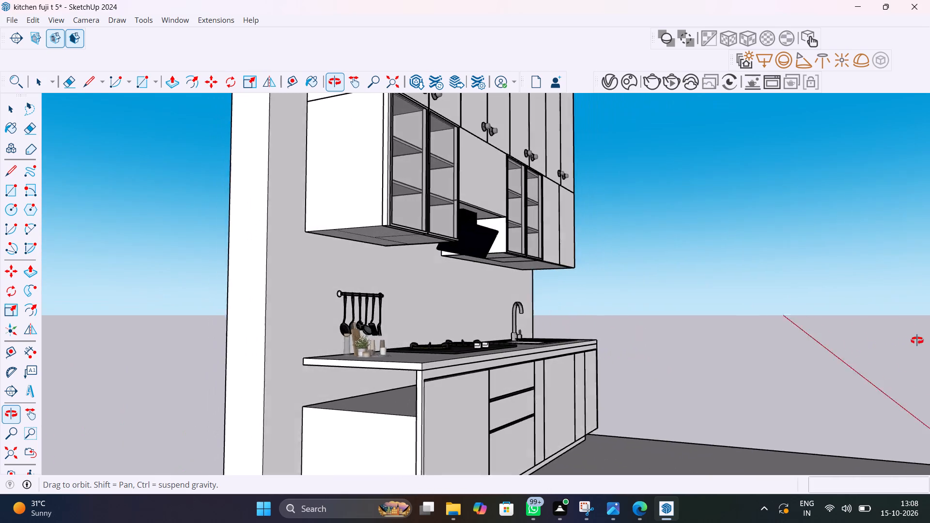
middle_drag(917, 340, 928, 341)
middle_drag(469, 422, 508, 392)
key(r)
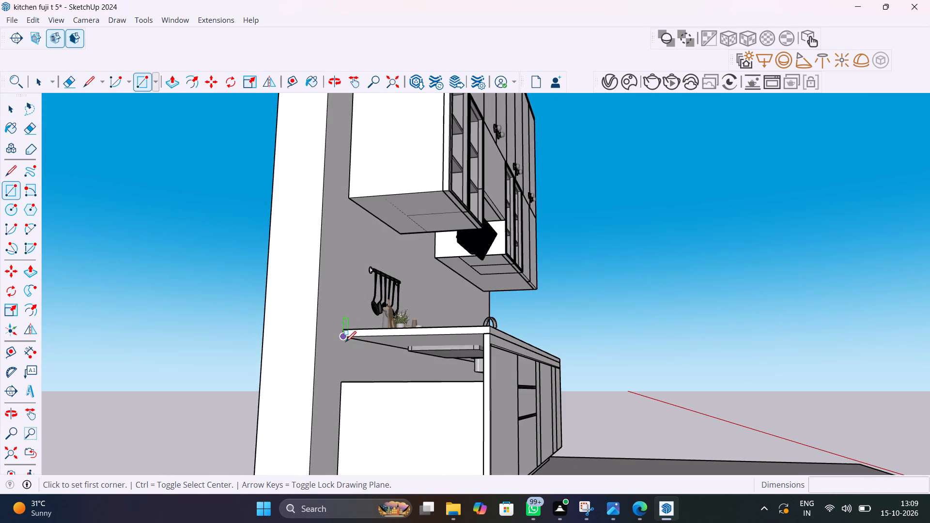
click(343, 332)
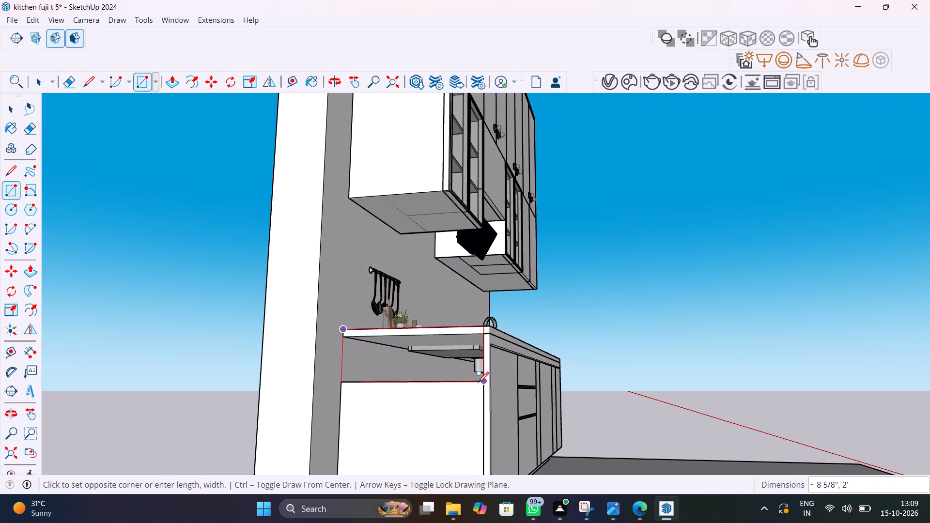
click(480, 383)
Draw a rectangle 2' by about 8 5/8" closing the gap beneath the countertop at the sink-side end of the base cabinets.
middle_drag(481, 388, 236, 505)
scroll(544, 384, down, 3)
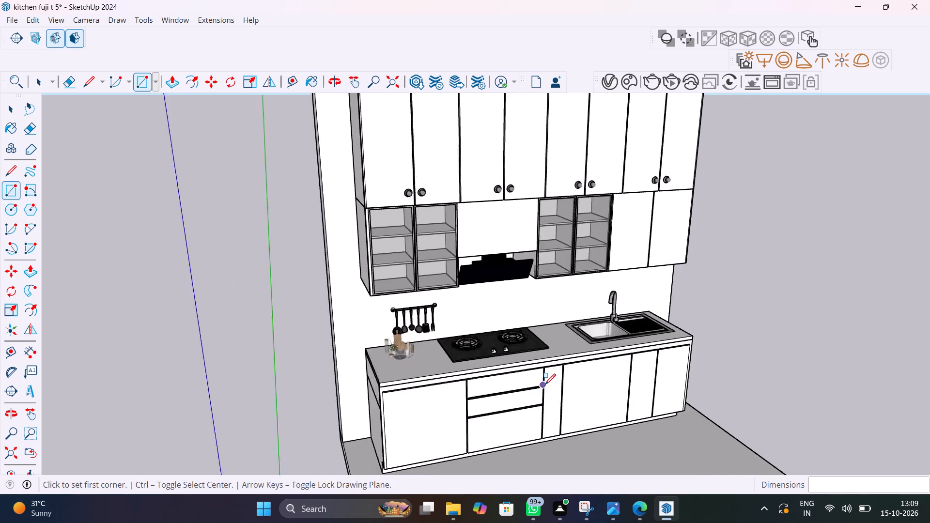
scroll(545, 385, down, 3)
middle_drag(585, 390, 283, 390)
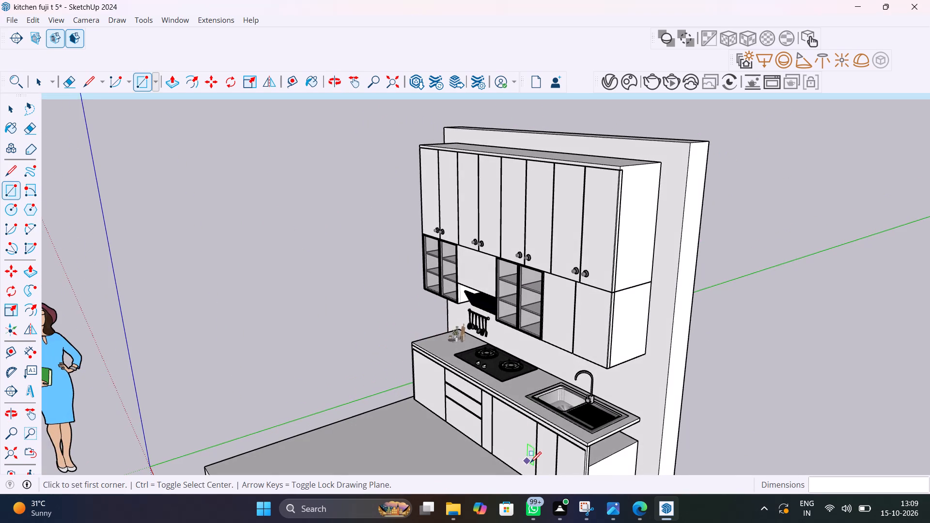
shift+middle_drag(530, 458, 384, 364)
scroll(435, 340, up, 9)
middle_drag(436, 352, 382, 323)
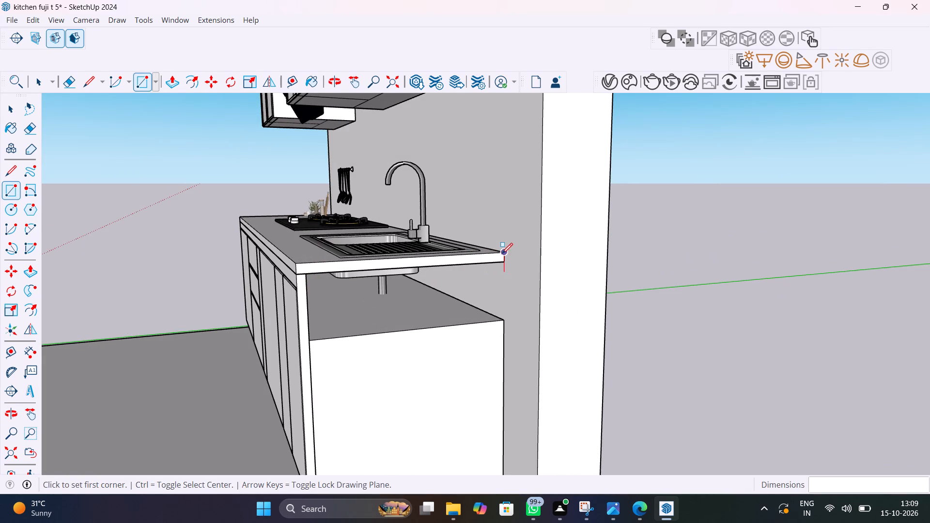
click(505, 254)
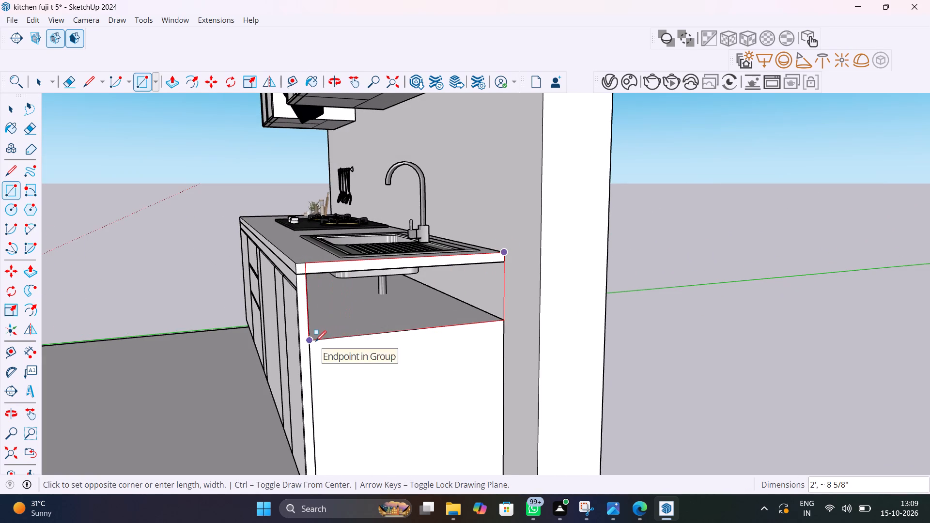
click(315, 341)
key(space)
click(722, 336)
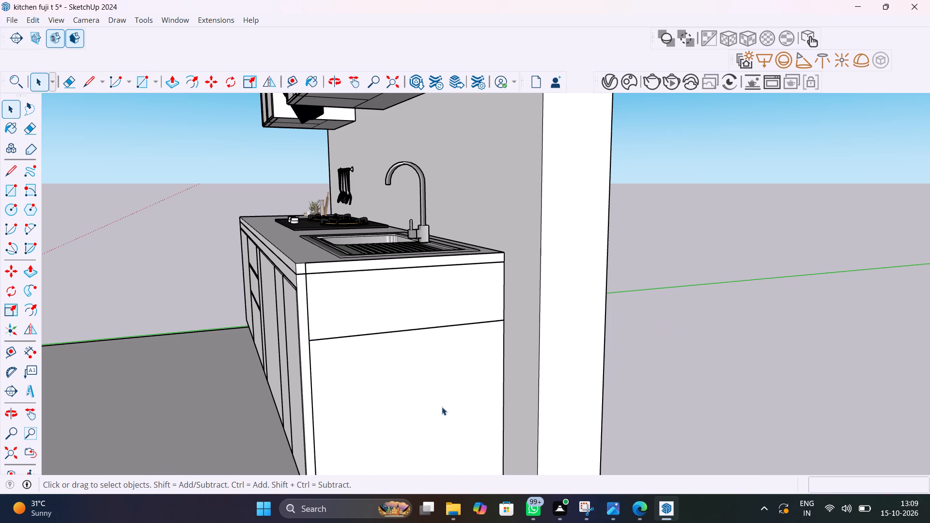
Examine the closed cabinet ends and the whole kitchen from both sides and the front.
middle_drag(439, 402, 636, 448)
scroll(636, 448, down, 11)
middle_drag(644, 452, 900, 398)
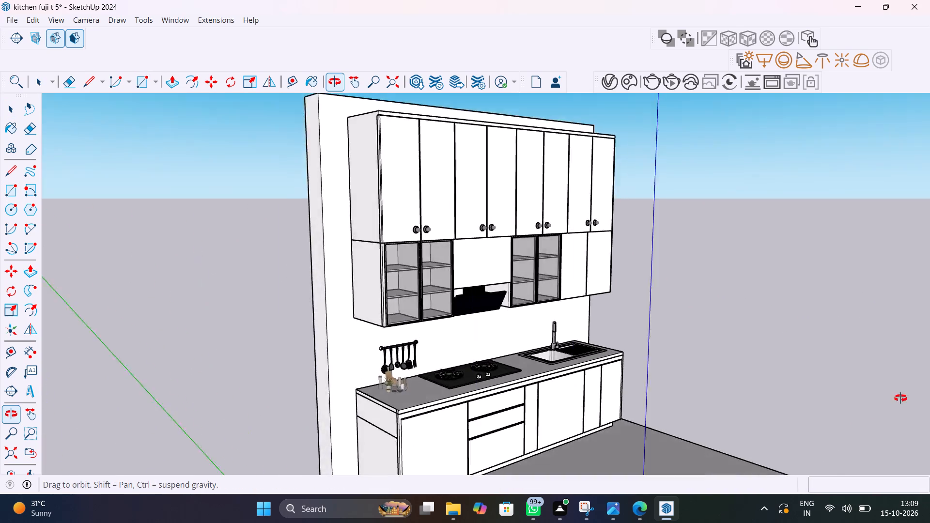
middle_drag(900, 398, 929, 380)
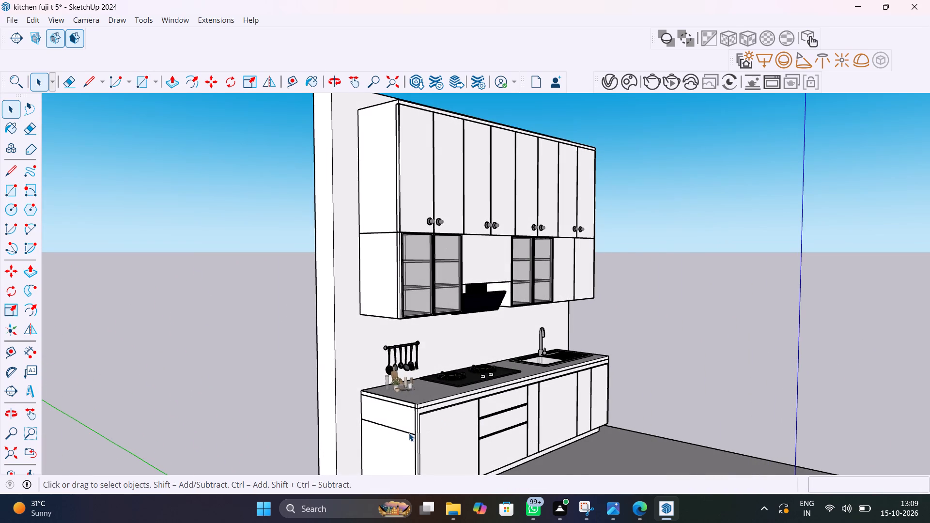
scroll(409, 433, up, 11)
middle_drag(449, 428, 349, 421)
scroll(361, 437, down, 5)
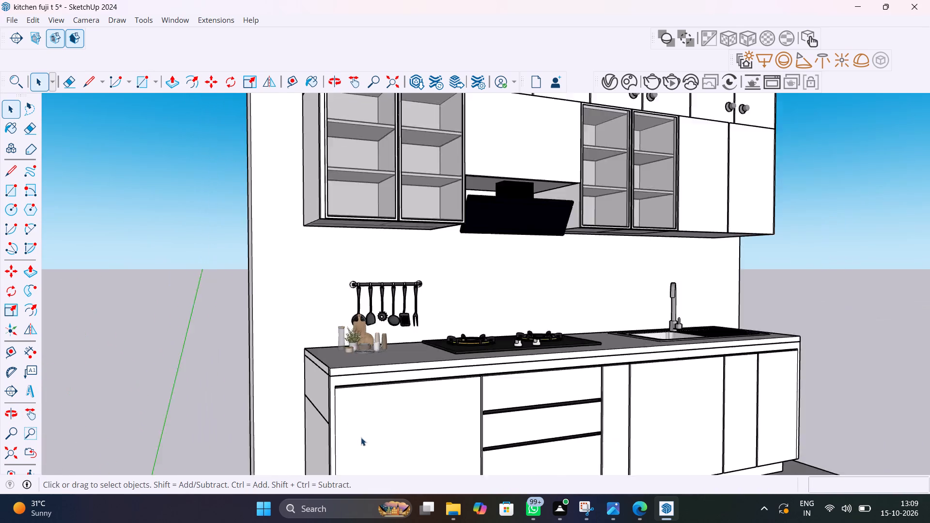
scroll(361, 437, down, 8)
middle_drag(462, 419, 364, 452)
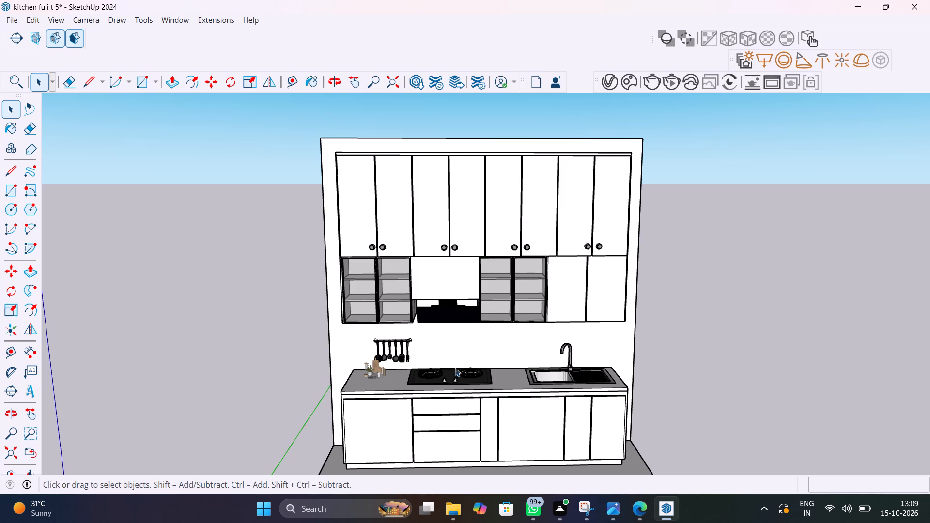
scroll(418, 380, up, 6)
scroll(426, 415, down, 4)
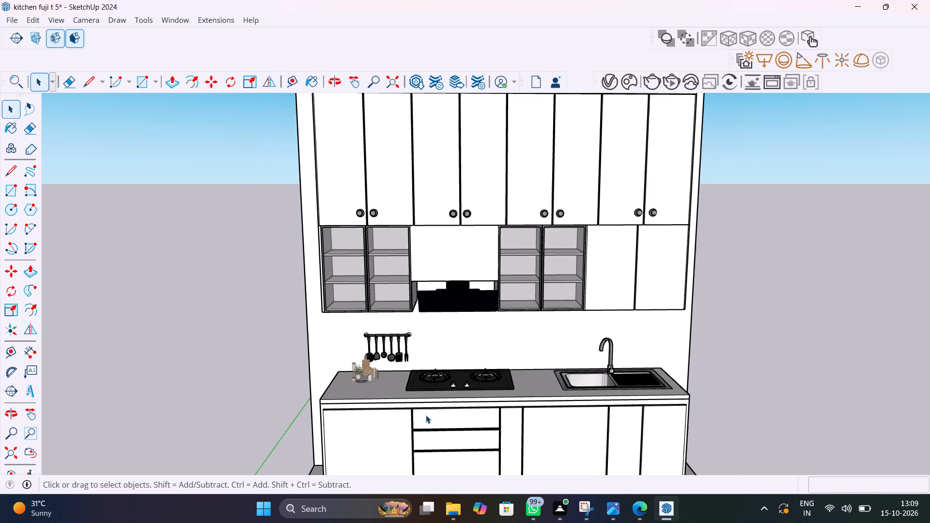
Unhide all hidden objects in the model.
click(28, 20)
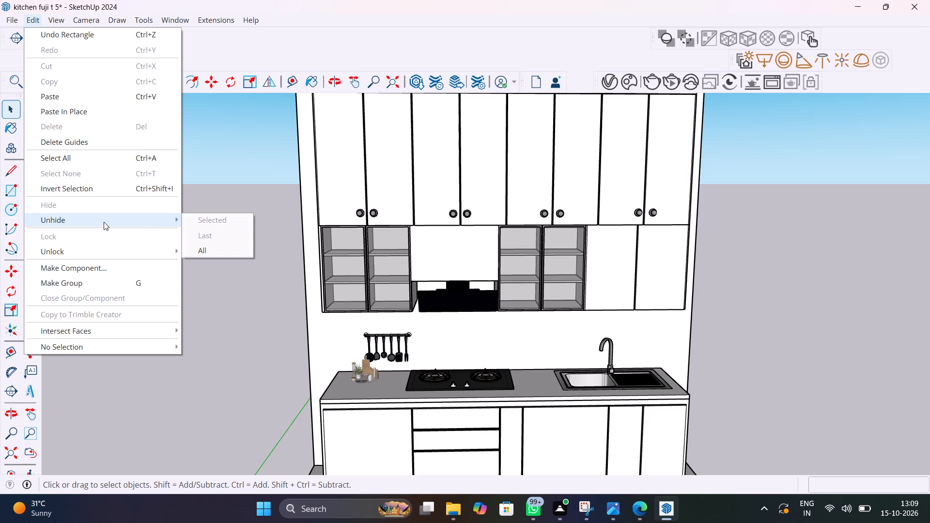
click(199, 246)
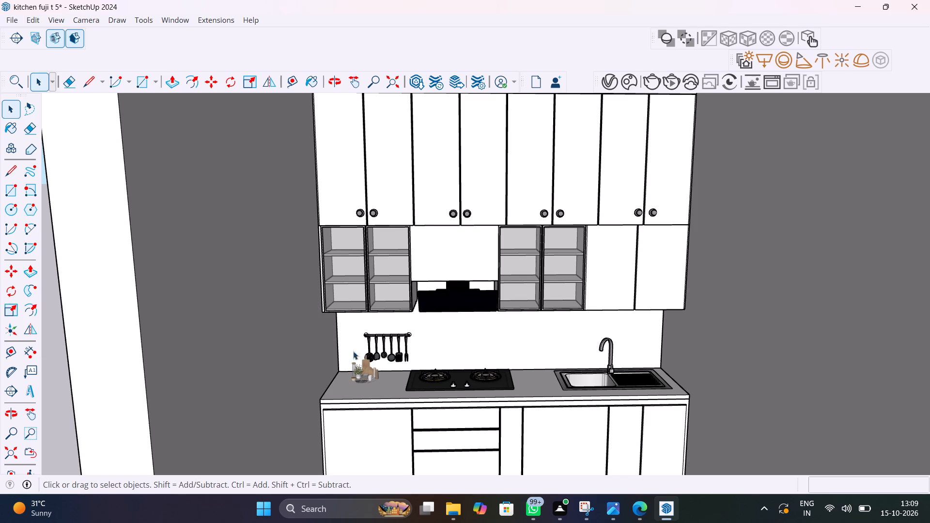
Open the room's wall group for editing and select the back wall face behind the countertop.
middle_drag(388, 371, 404, 339)
scroll(423, 333, up, 7)
click(424, 333)
double_click(424, 333)
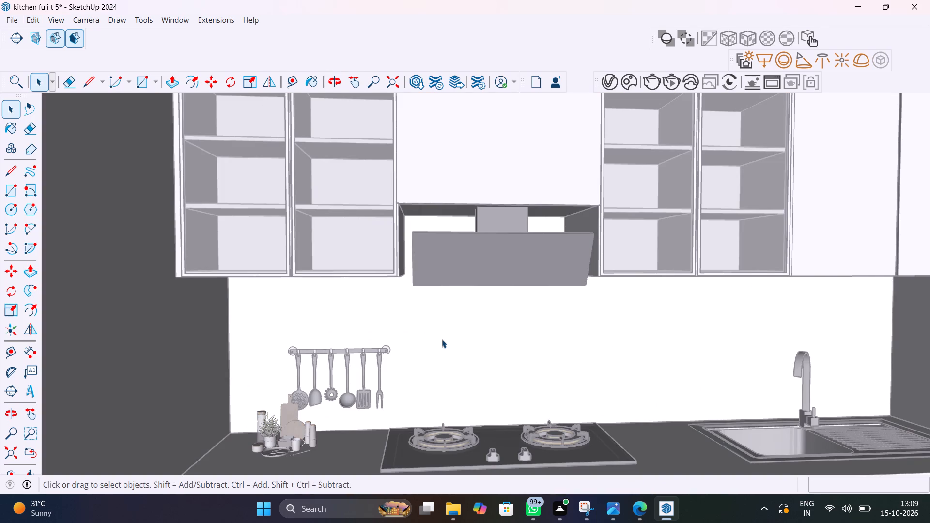
click(442, 339)
click(442, 339)
click(448, 346)
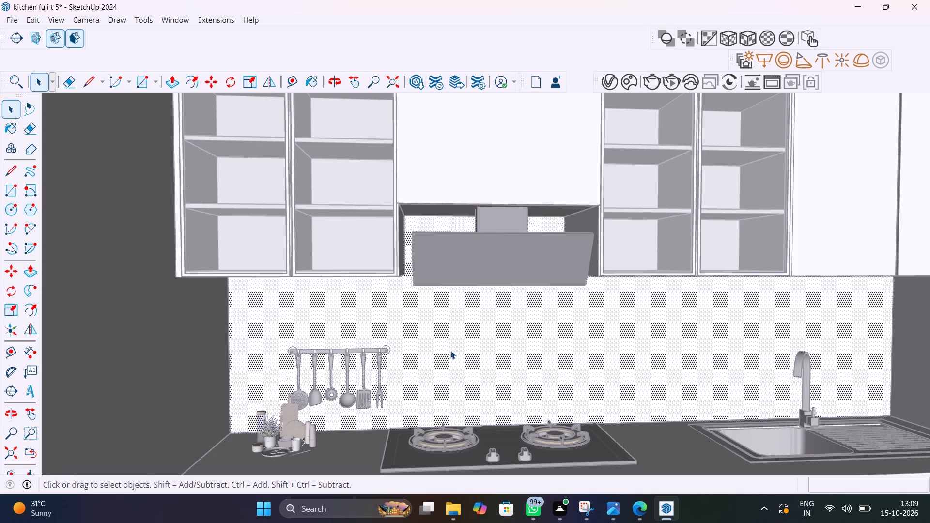
scroll(451, 351, down, 4)
middle_drag(455, 361, 477, 347)
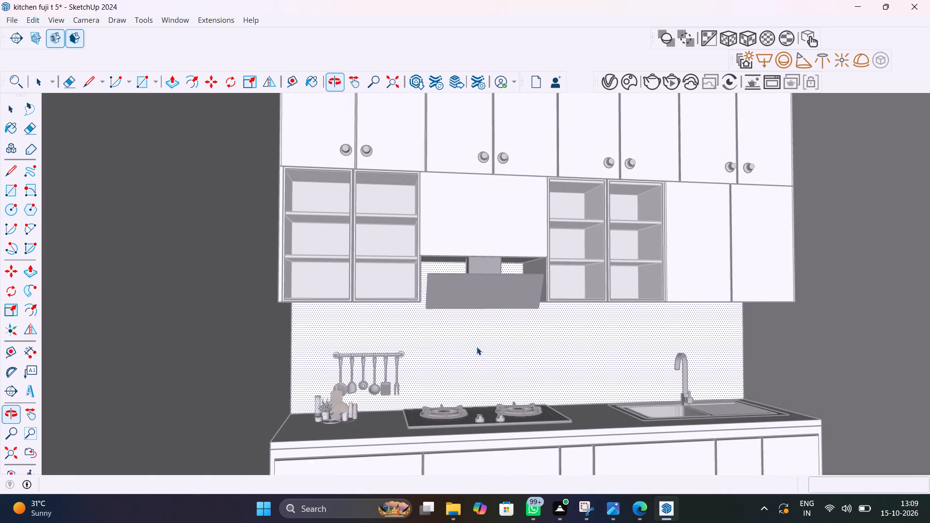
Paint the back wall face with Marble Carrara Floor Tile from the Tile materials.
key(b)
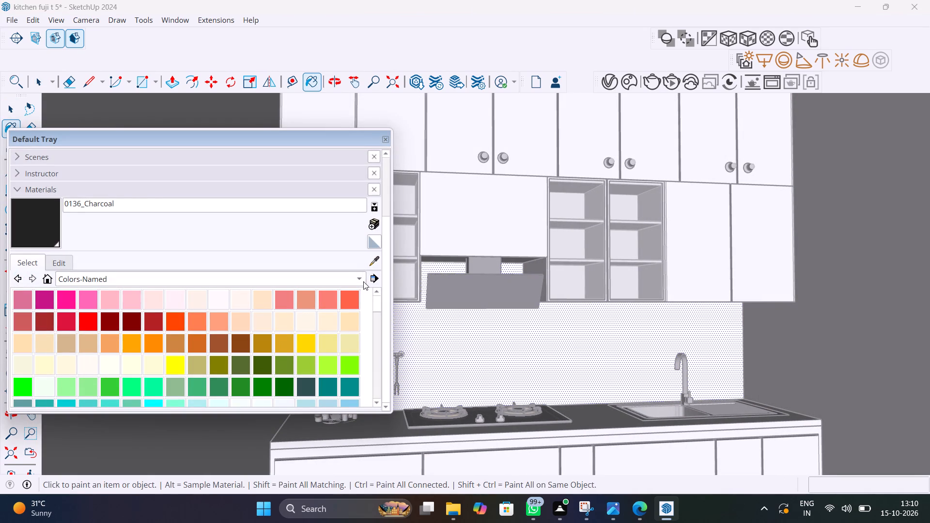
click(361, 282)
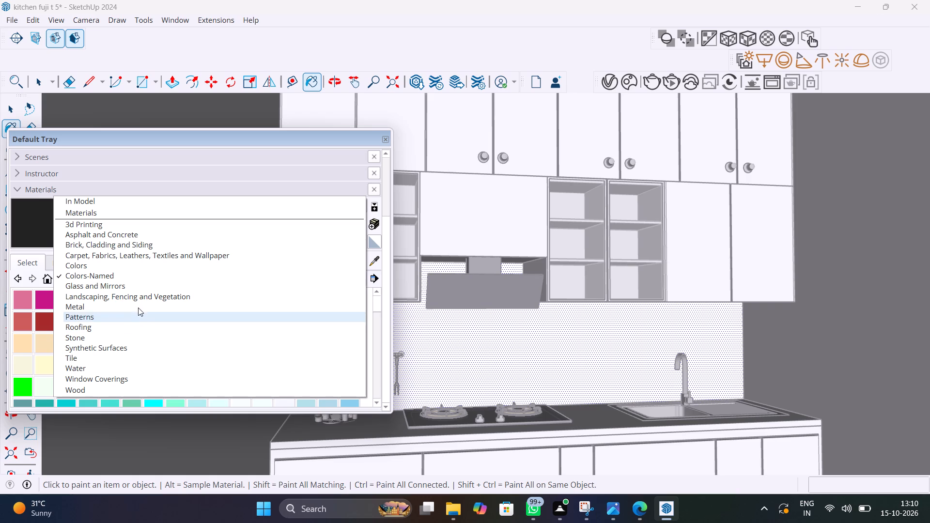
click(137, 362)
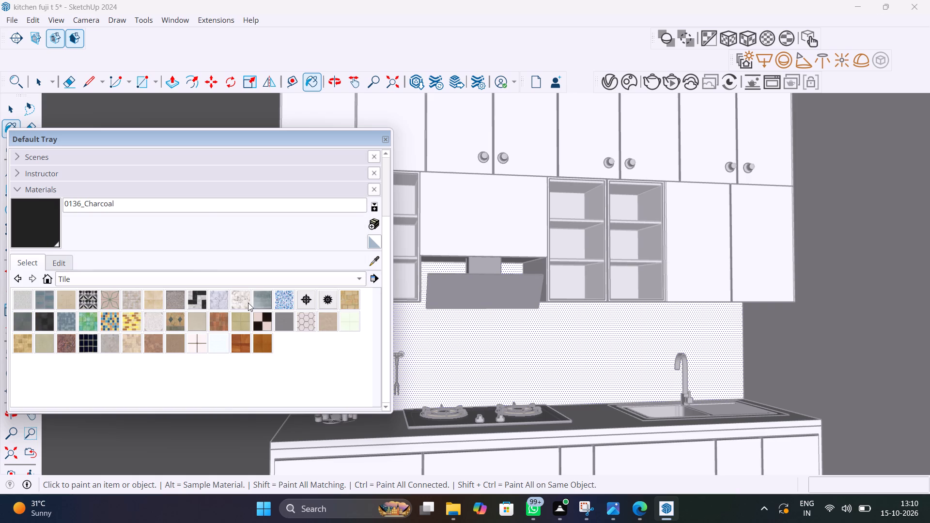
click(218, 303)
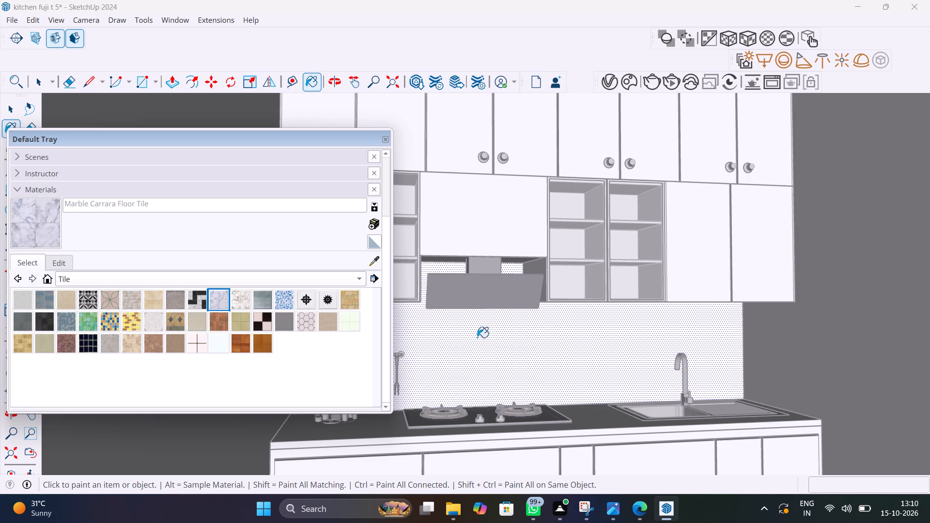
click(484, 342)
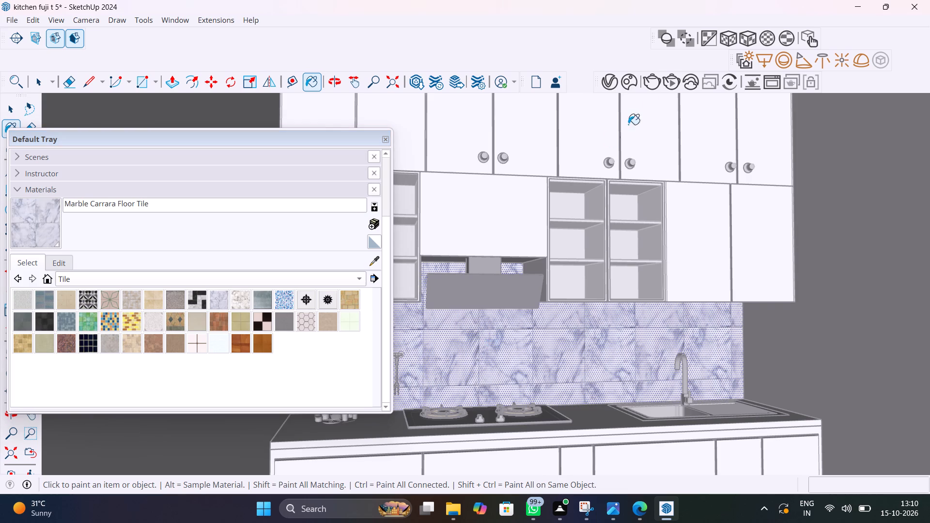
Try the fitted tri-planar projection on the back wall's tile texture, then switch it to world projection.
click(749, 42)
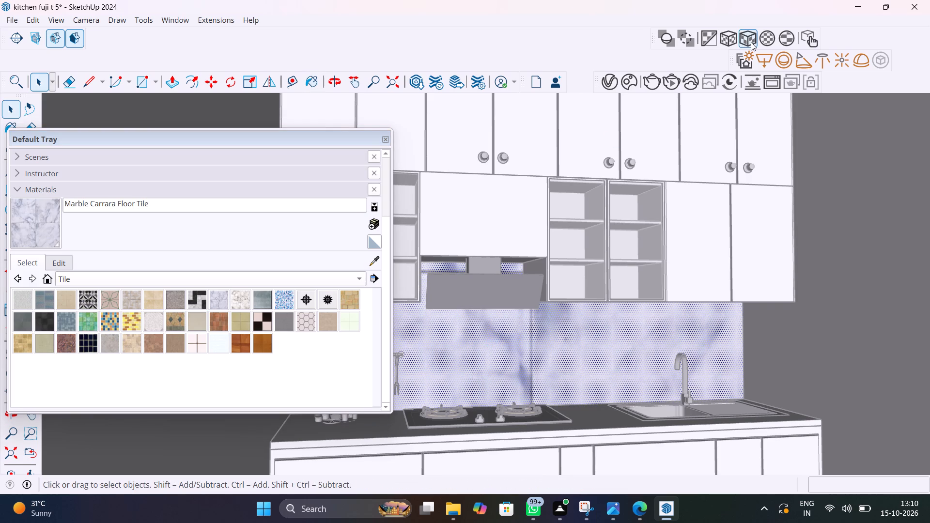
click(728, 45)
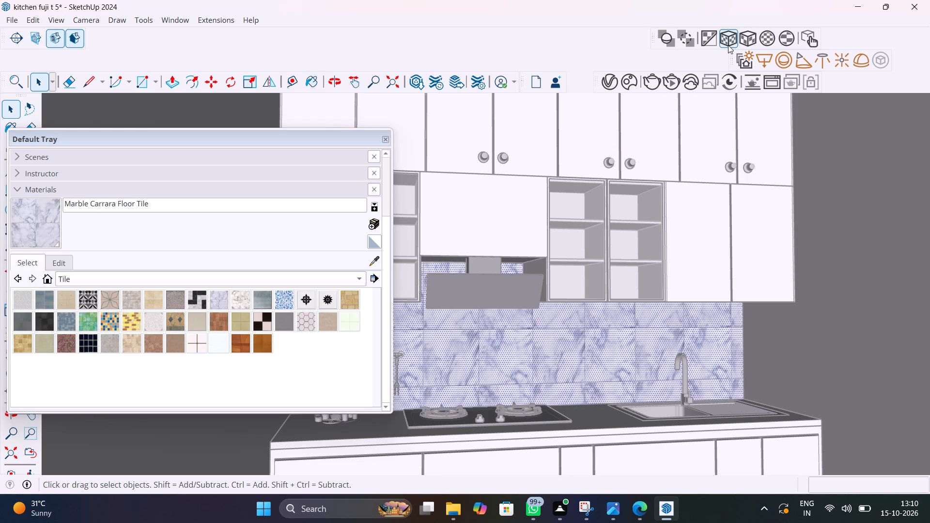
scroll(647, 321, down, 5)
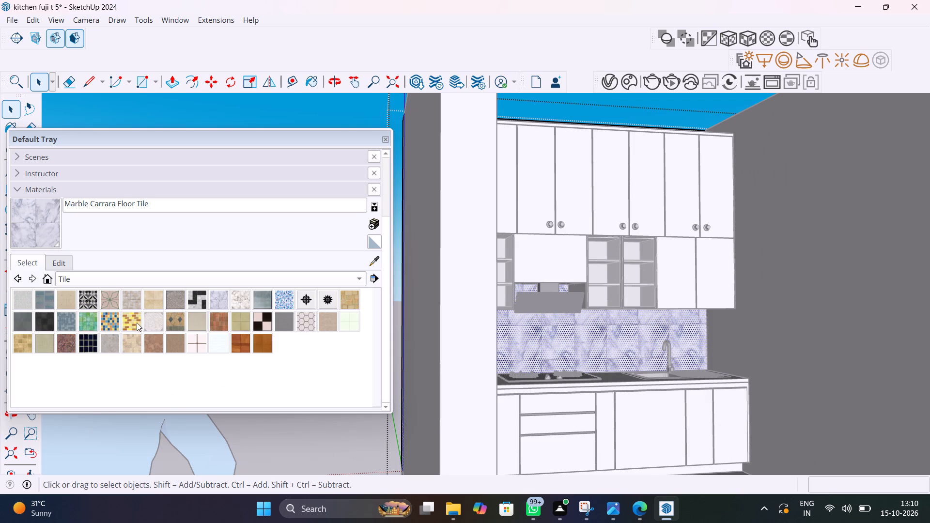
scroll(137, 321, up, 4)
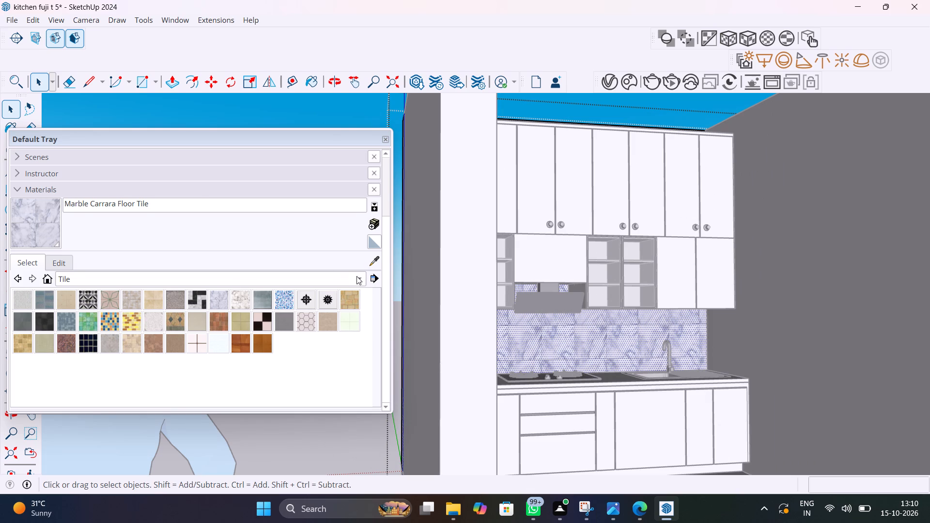
Paint the back wall face with Carrera Marble from the Stone materials.
click(358, 277)
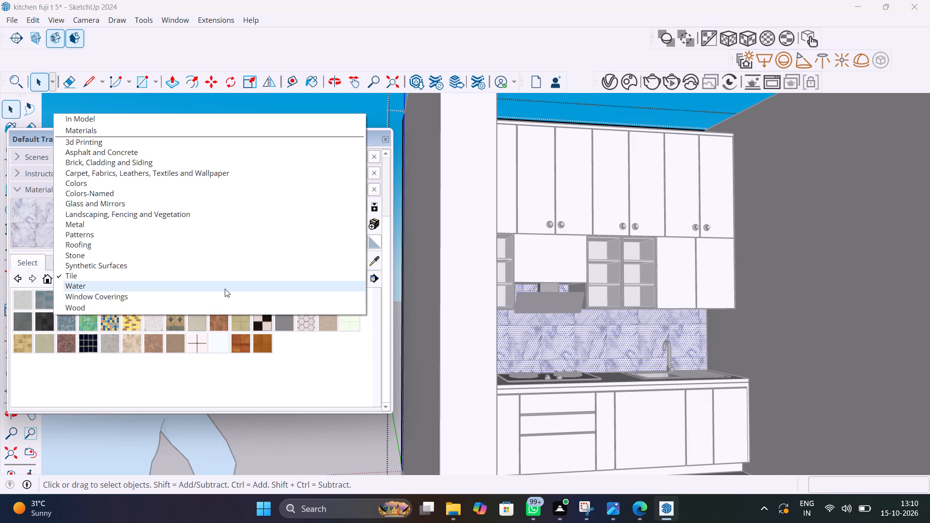
click(86, 258)
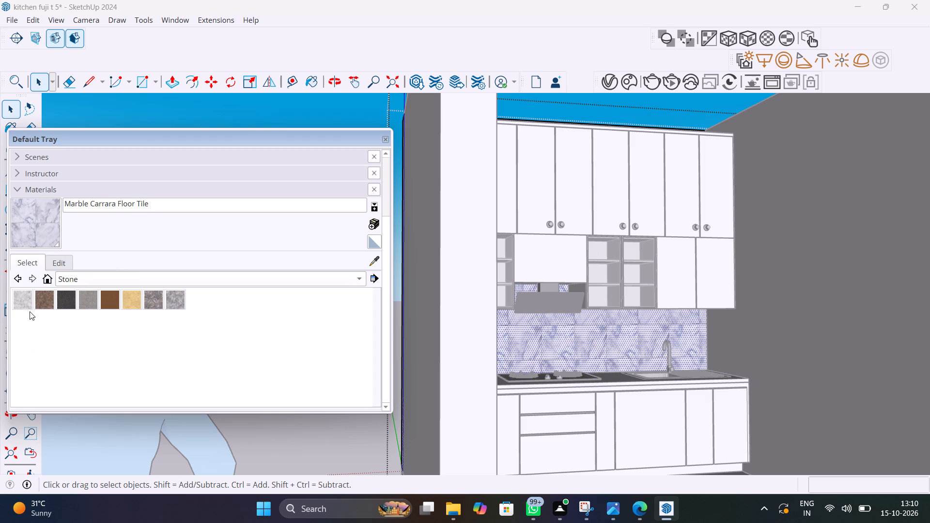
click(23, 300)
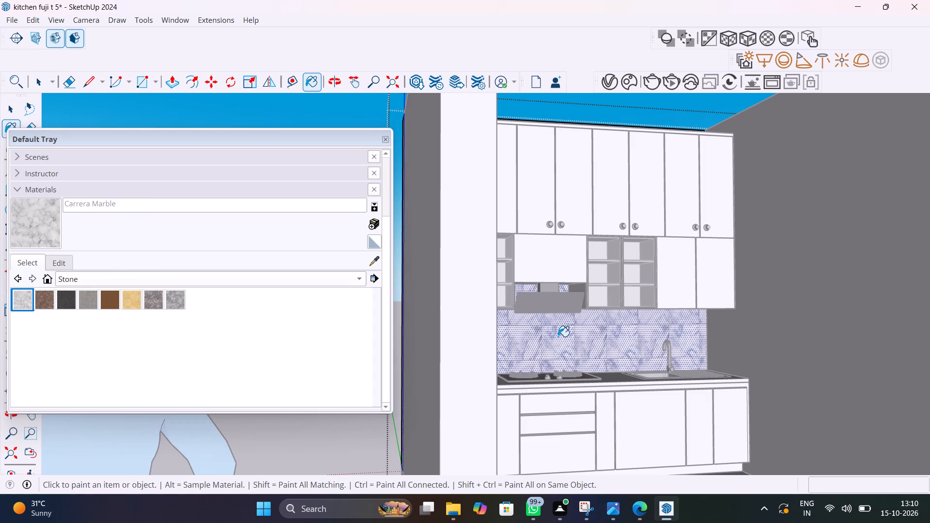
click(558, 337)
scroll(590, 349, up, 5)
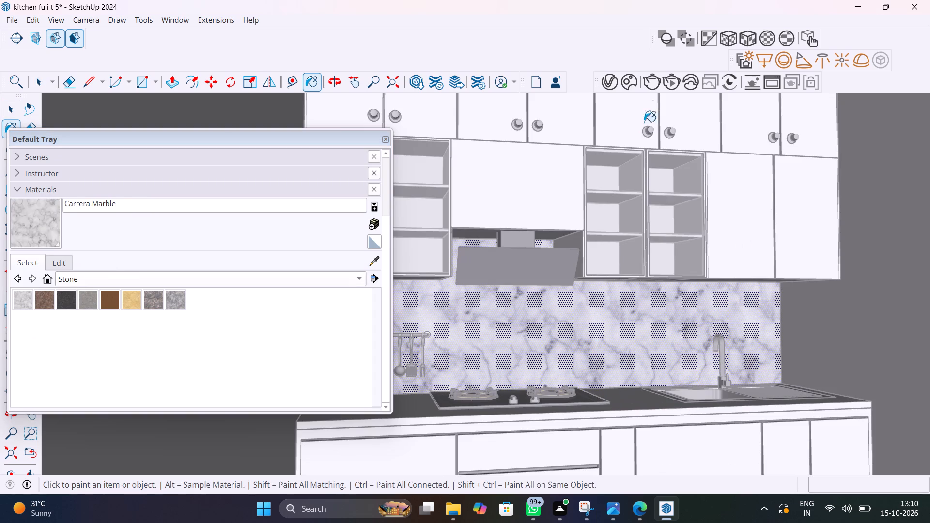
Try the fitted tri-planar projection on the back wall's marble, switch it to world projection, and close the wall group.
click(750, 42)
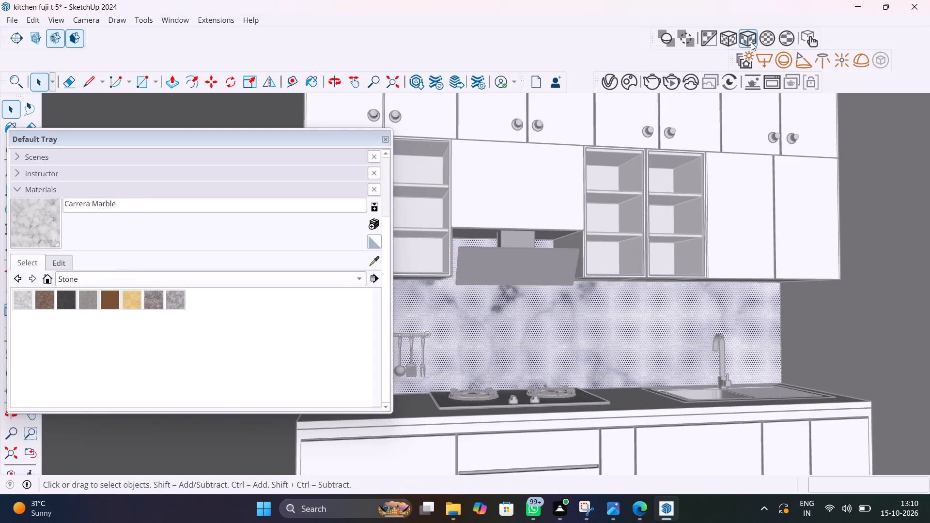
click(727, 35)
scroll(594, 333, down, 6)
key(space)
scroll(586, 331, down, 7)
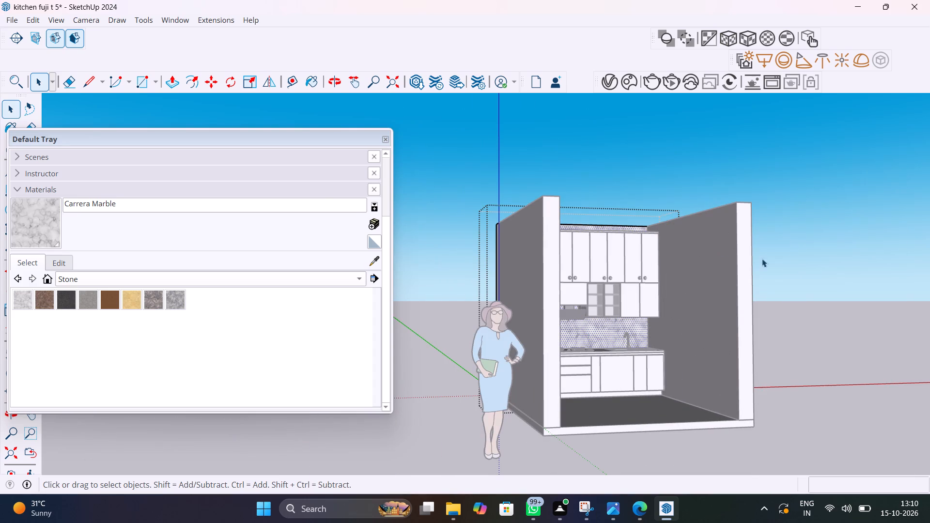
click(797, 268)
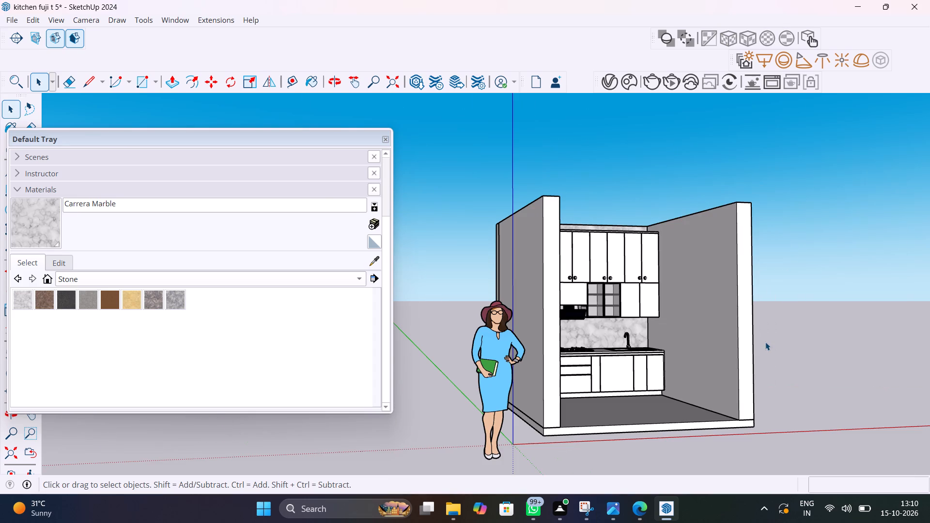
Examine the marble back wall, cabinets and countertop from several angles, putting the materials palette away.
middle_drag(765, 342, 690, 404)
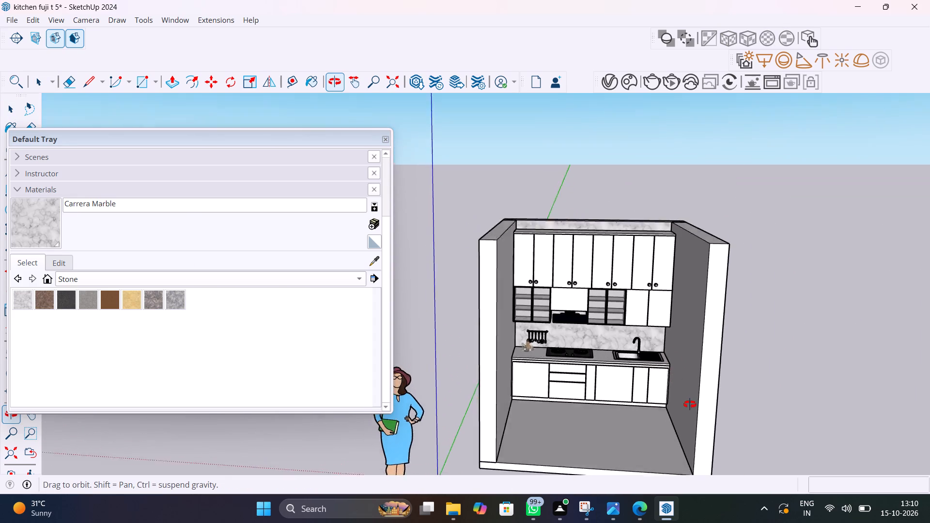
middle_drag(690, 404, 690, 408)
scroll(604, 230, up, 10)
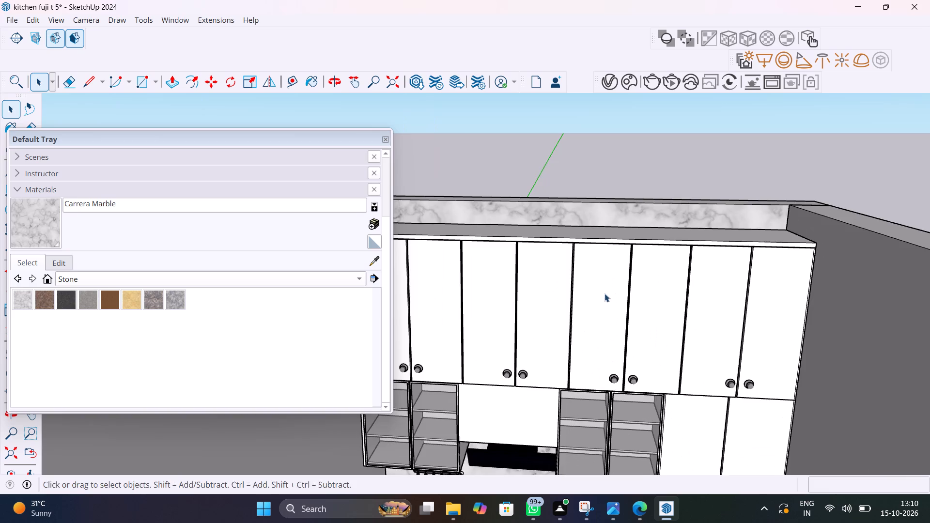
middle_drag(604, 293, 625, 211)
scroll(629, 319, down, 7)
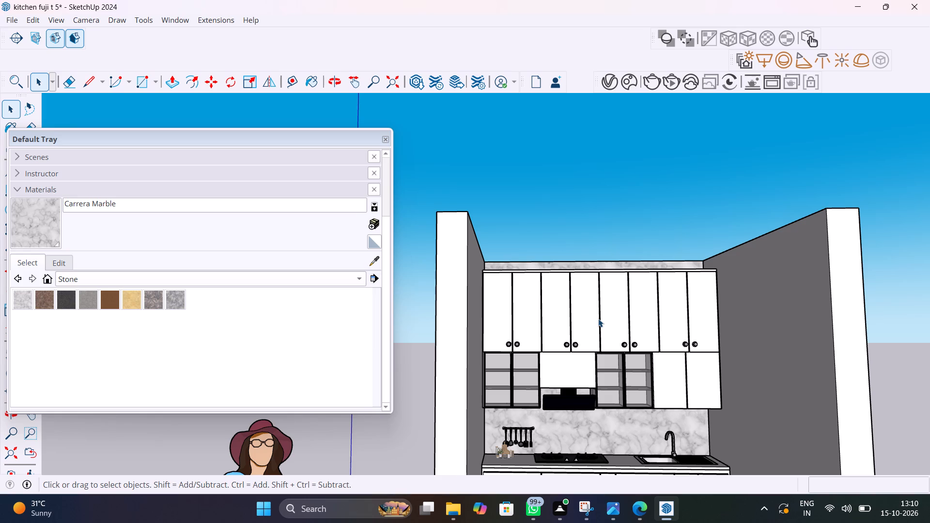
click(388, 141)
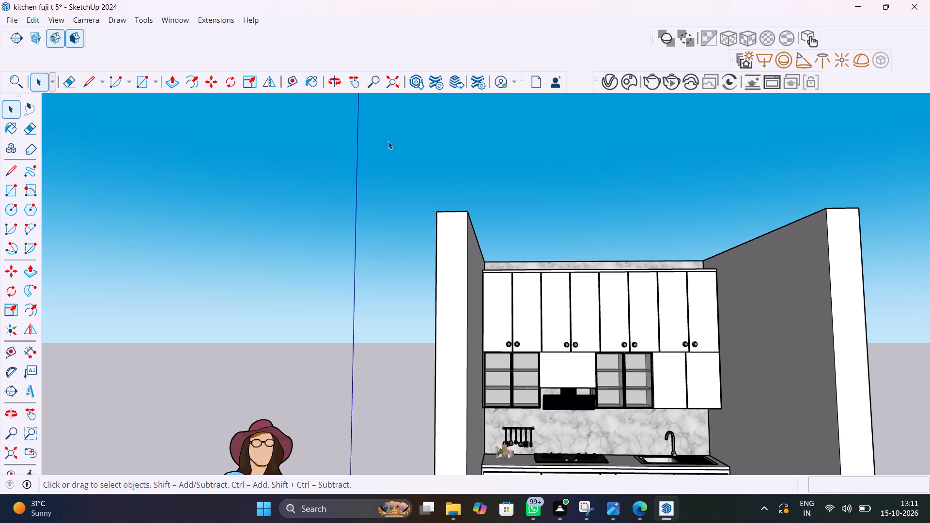
scroll(638, 395, up, 5)
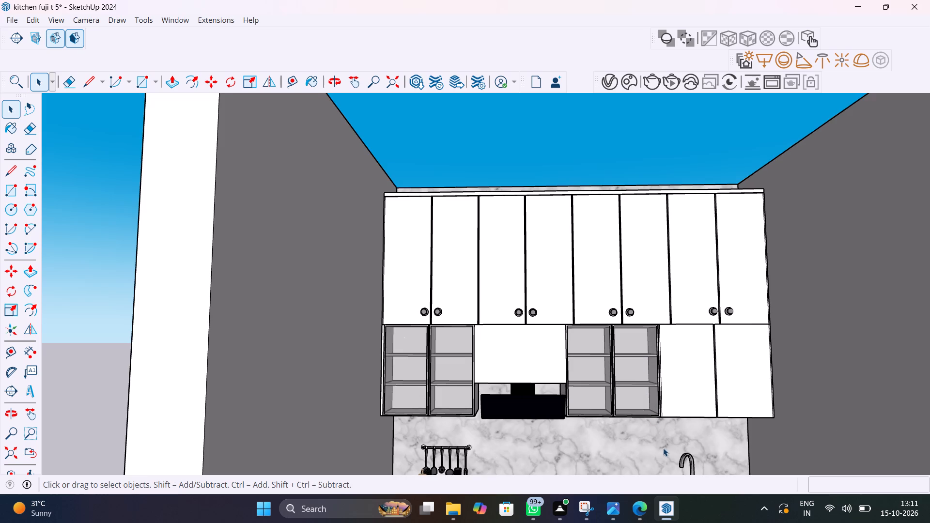
shift+middle_drag(638, 426, 553, 382)
scroll(382, 327, up, 3)
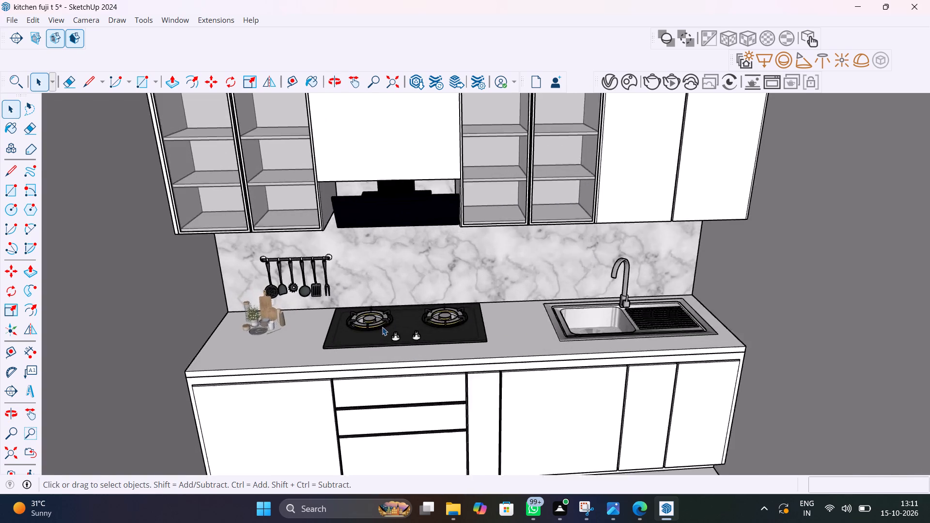
scroll(382, 327, up, 4)
middle_drag(404, 334, 496, 288)
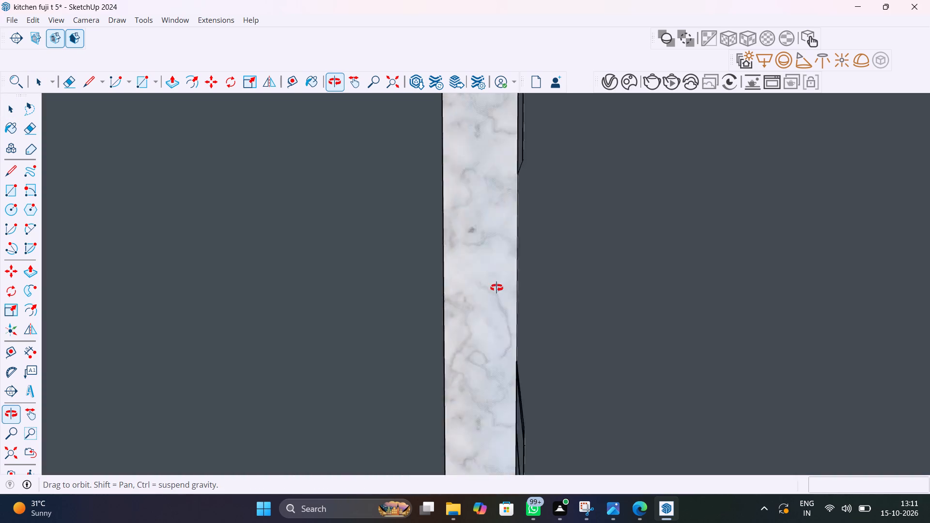
middle_drag(496, 288, 491, 290)
scroll(494, 293, down, 20)
scroll(494, 293, down, 4)
middle_drag(555, 362, 617, 370)
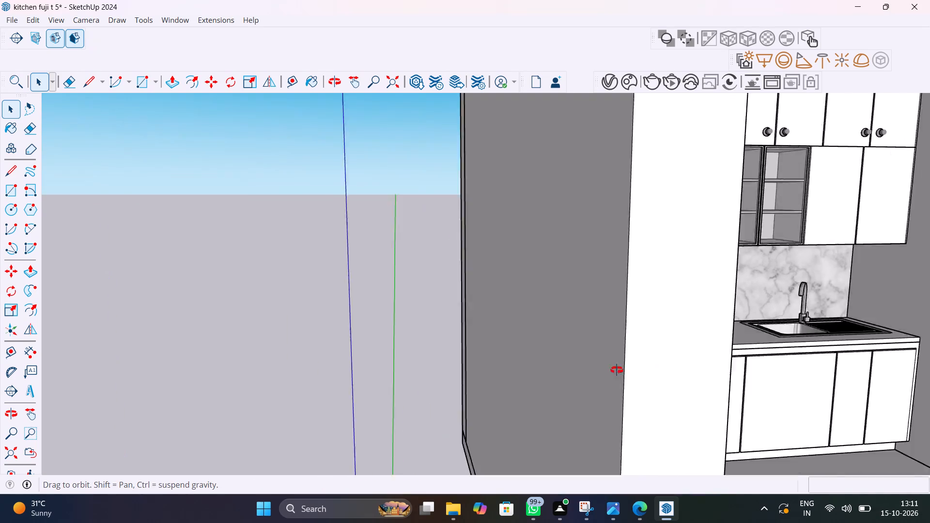
middle_drag(617, 370, 929, 349)
middle_drag(216, 349, 0, 383)
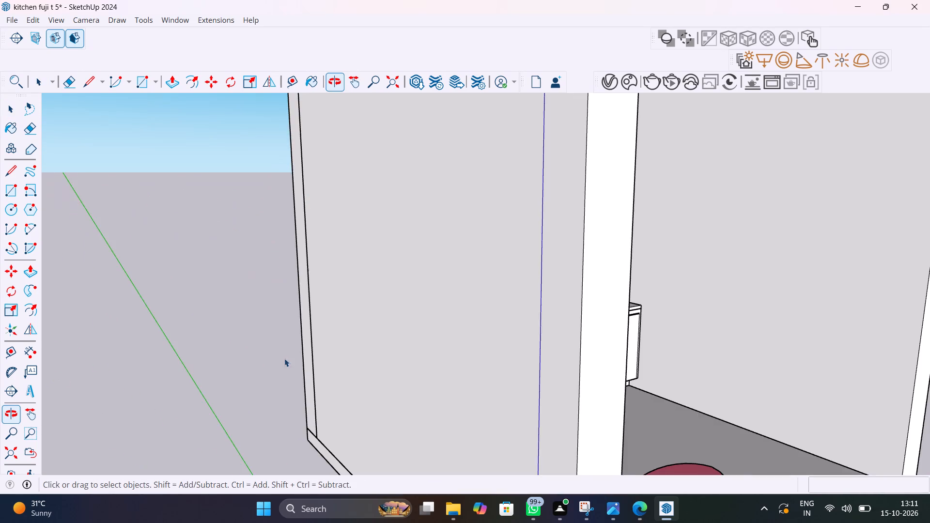
scroll(312, 351, down, 11)
scroll(406, 297, up, 9)
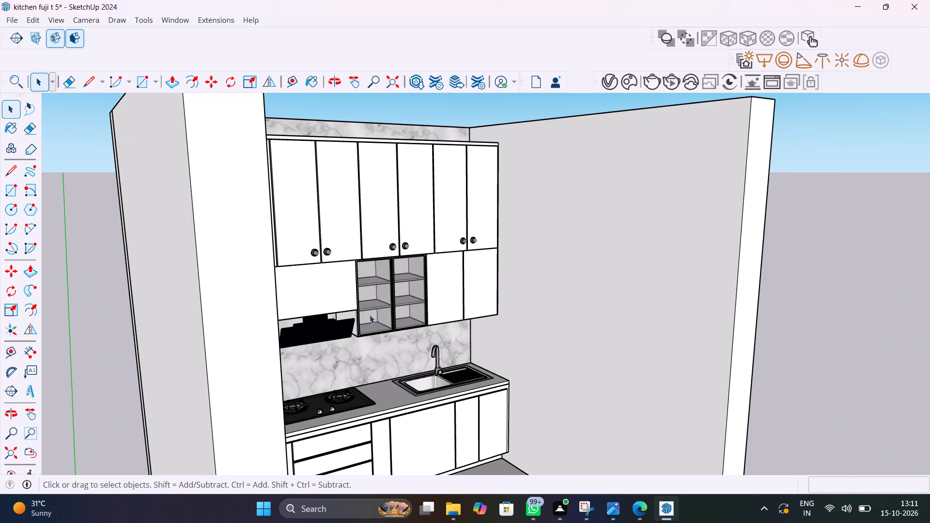
scroll(456, 323, down, 1)
middle_drag(454, 323, 334, 330)
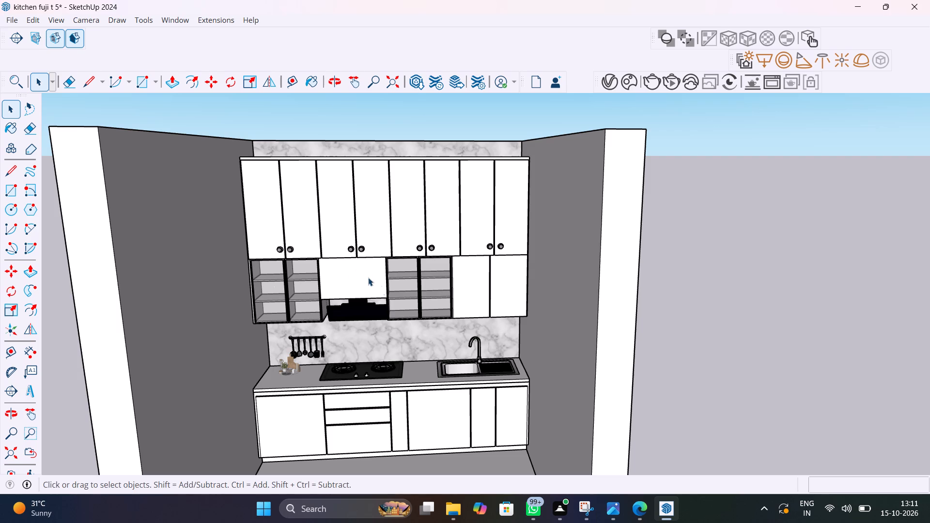
Open the countertop group, select its top face, and look through the Stone and Tile materials, including Granite Dark Gray.
scroll(273, 365, up, 8)
middle_drag(311, 394, 325, 436)
scroll(325, 436, up, 1)
click(323, 420)
double_click(323, 420)
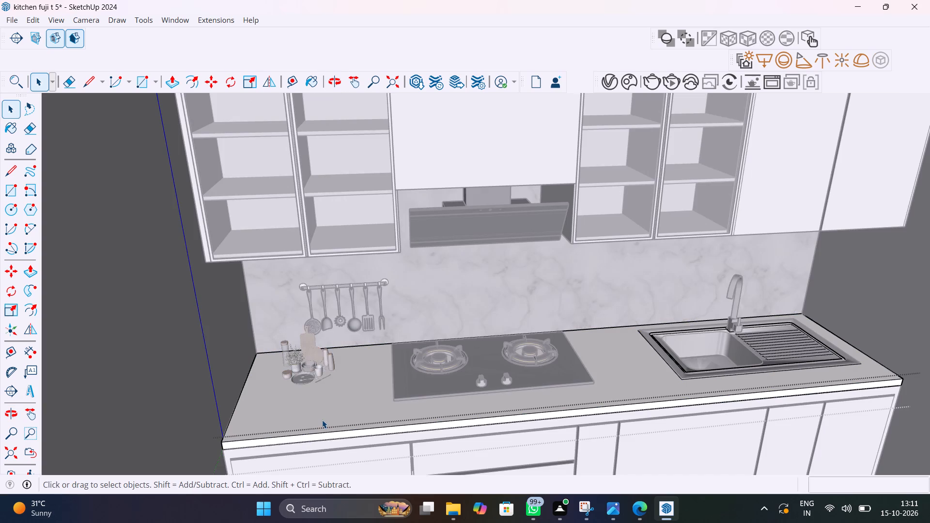
click(322, 420)
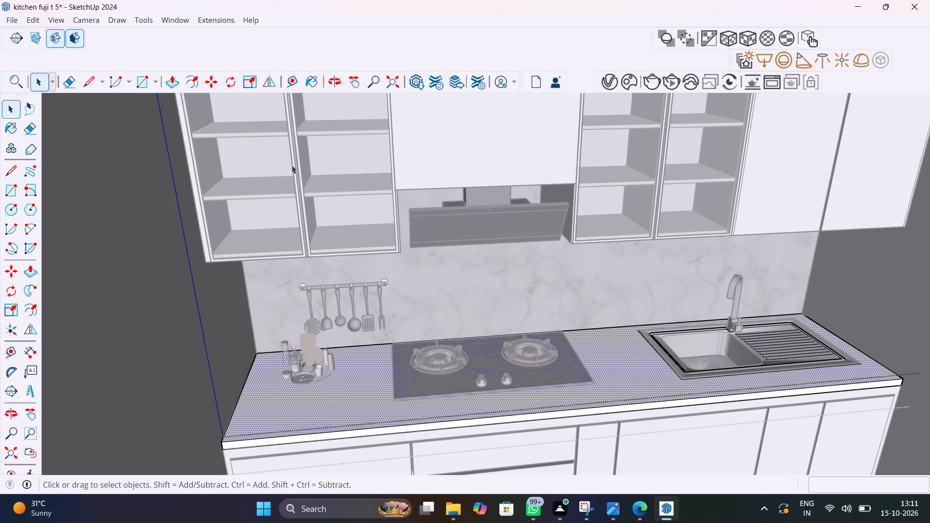
key(b)
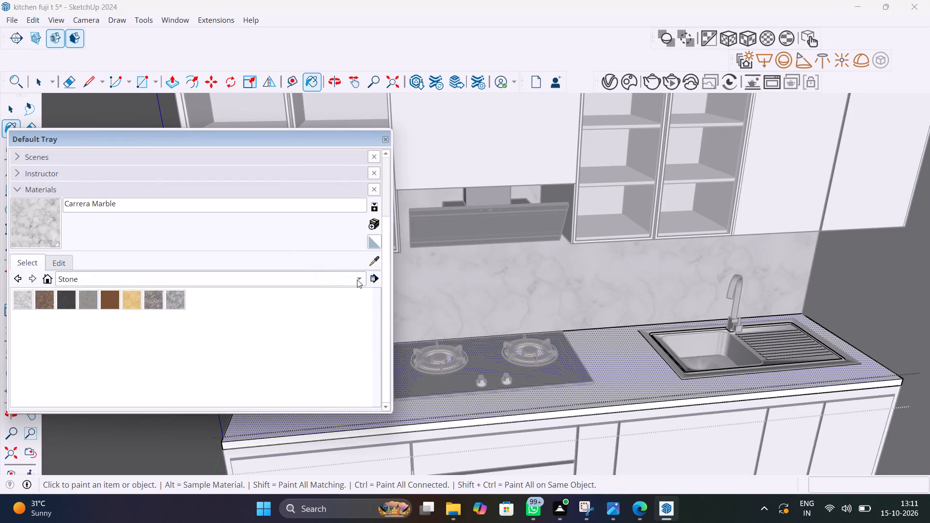
click(63, 301)
click(359, 281)
click(151, 298)
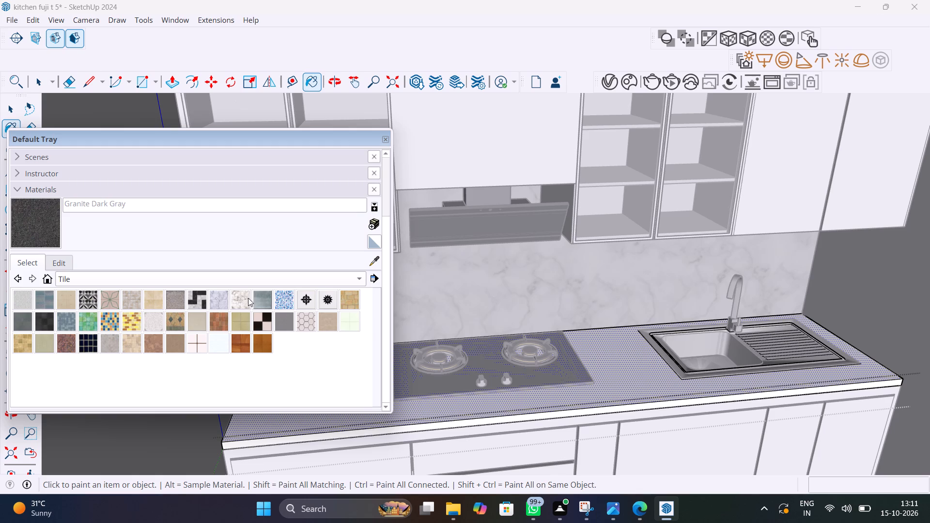
click(357, 280)
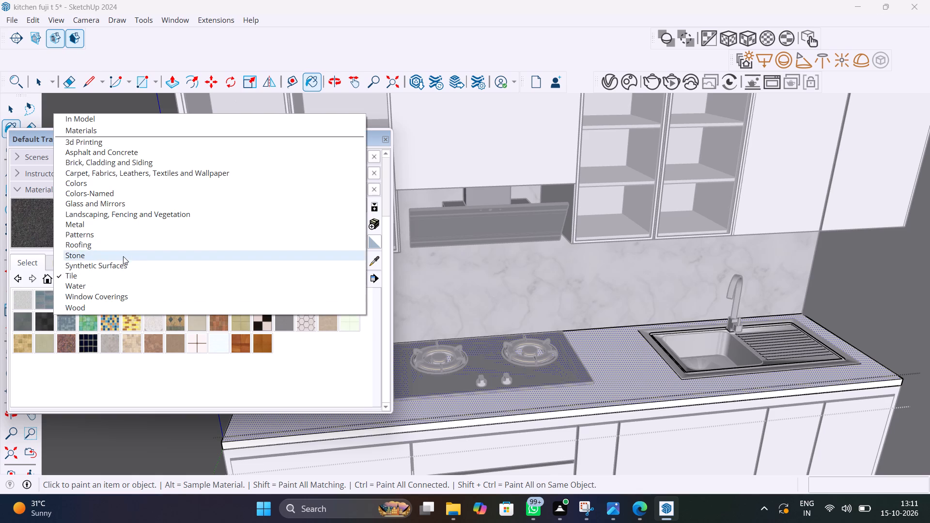
click(386, 141)
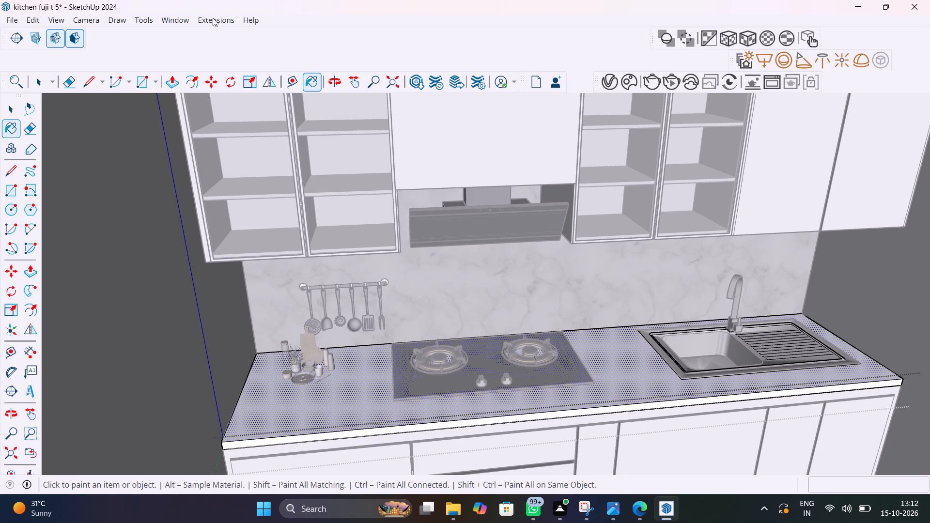
Browse the downloaded assets in Chaos Cosmos for a countertop finish and import the Tiles Marble Black material.
click(629, 85)
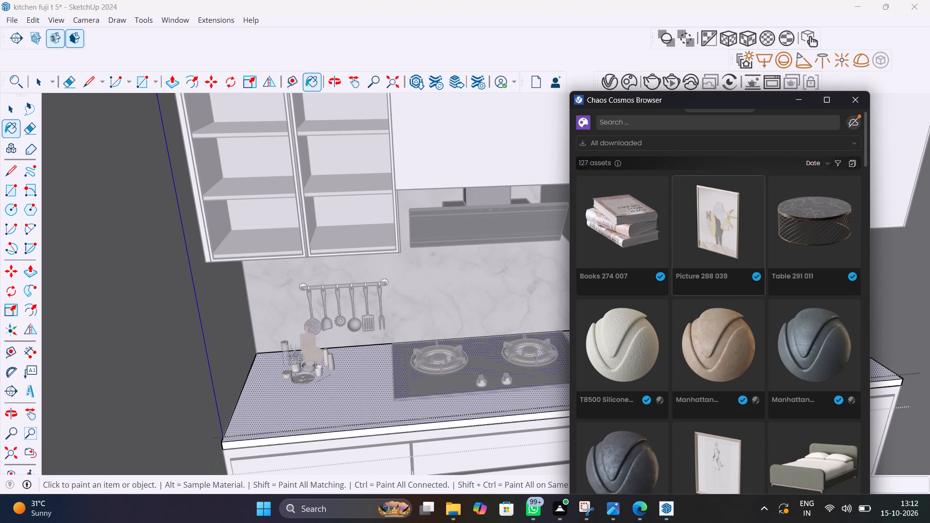
scroll(732, 301, down, 9)
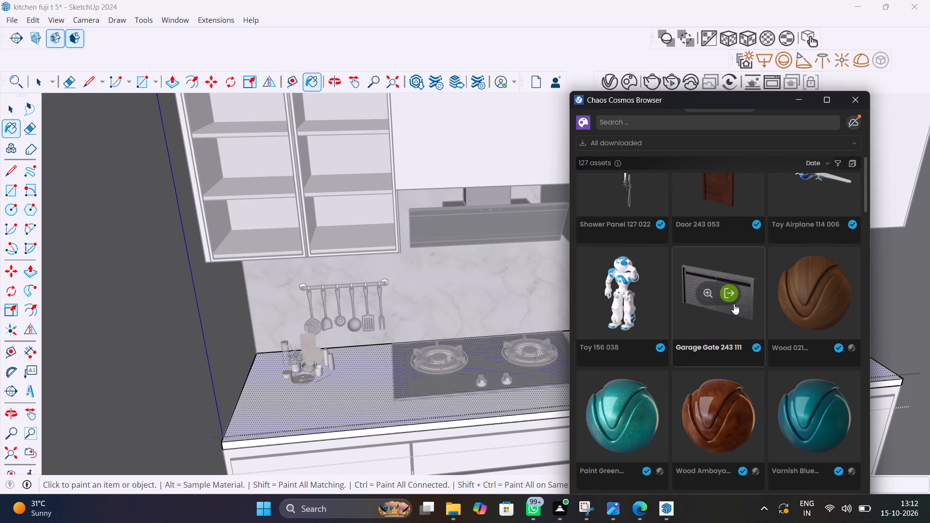
scroll(734, 304, down, 8)
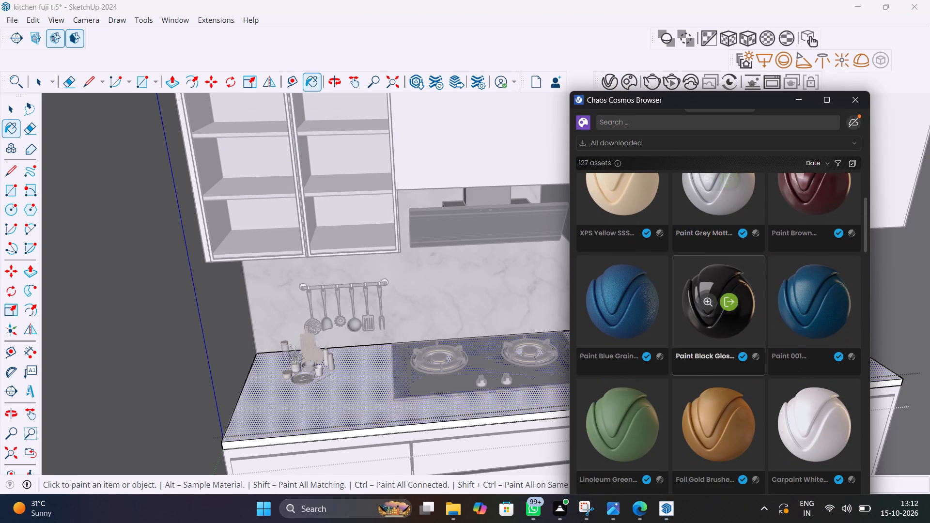
scroll(734, 304, down, 5)
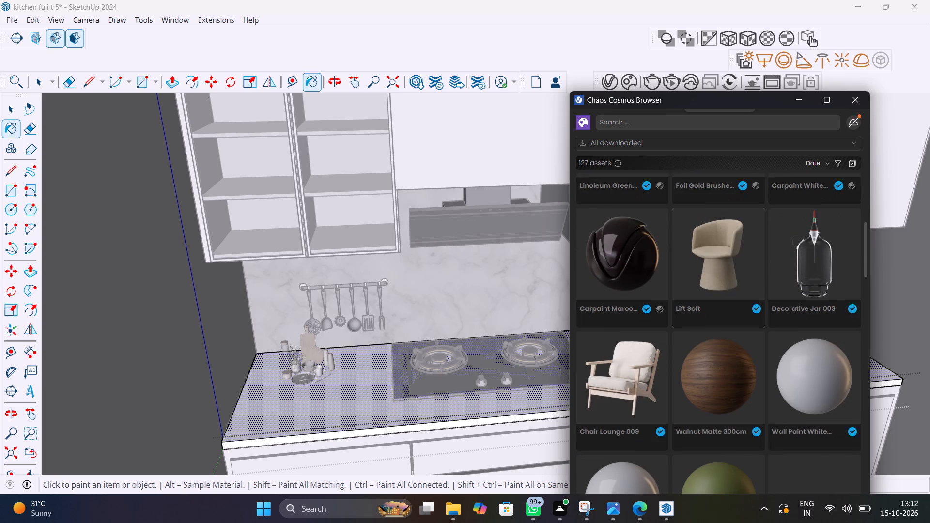
scroll(734, 304, down, 6)
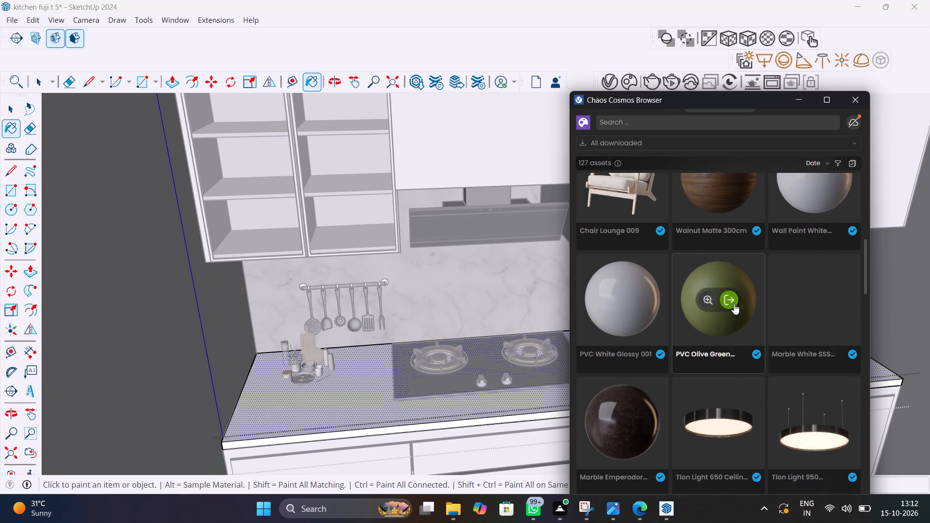
scroll(734, 304, down, 20)
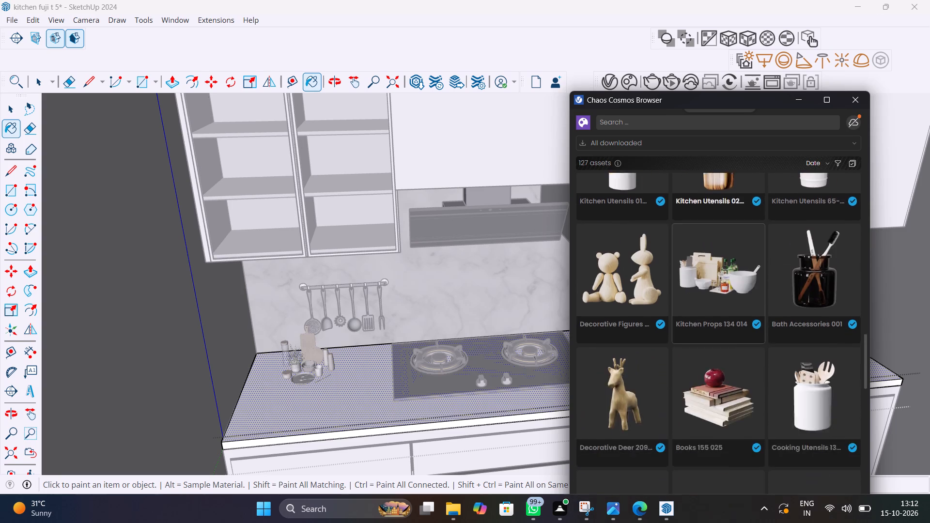
scroll(734, 304, down, 4)
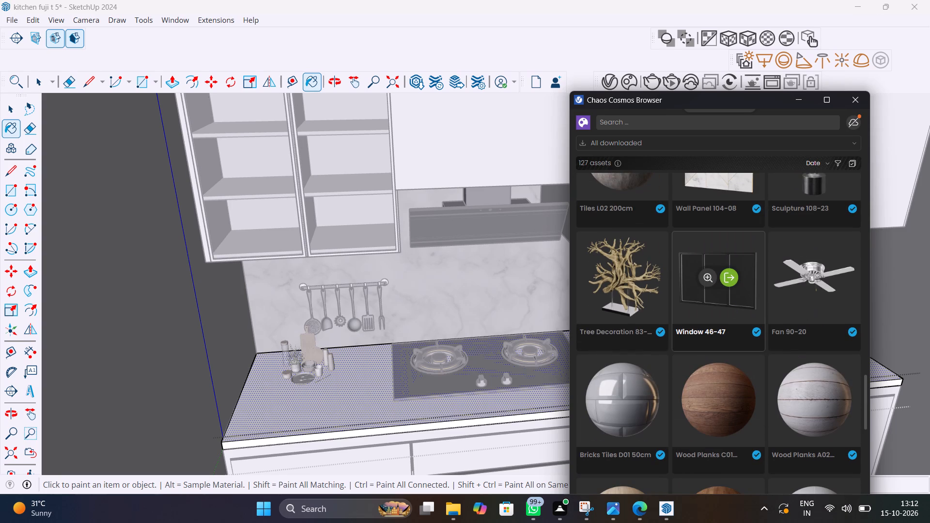
scroll(726, 304, down, 5)
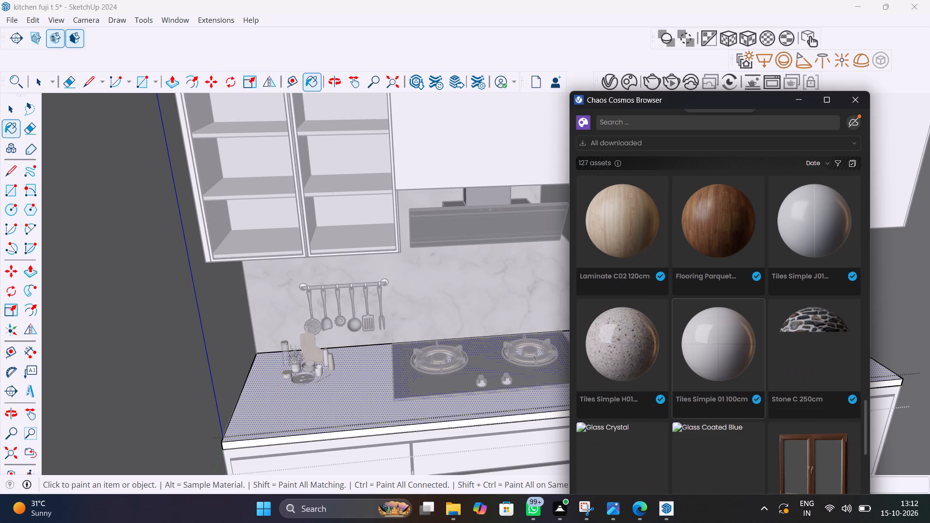
scroll(726, 304, up, 3)
scroll(725, 303, down, 2)
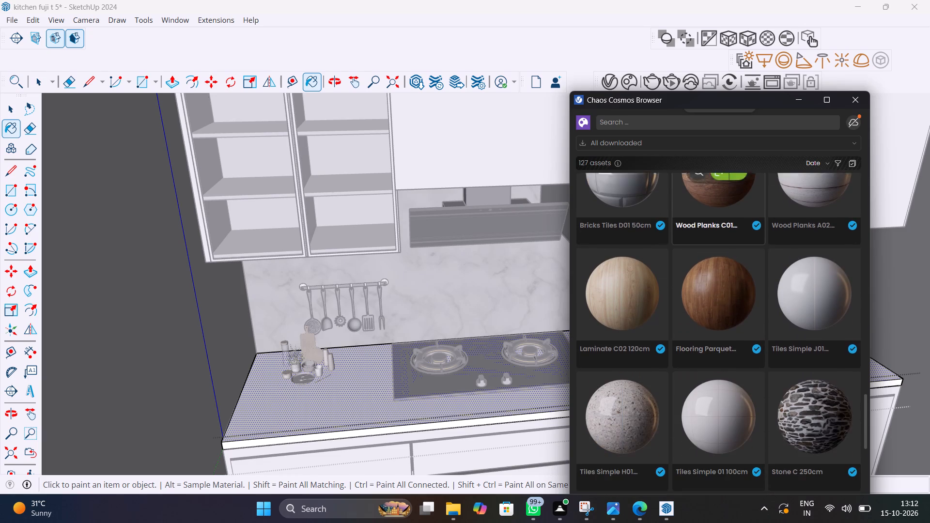
scroll(725, 303, up, 1)
scroll(725, 303, down, 9)
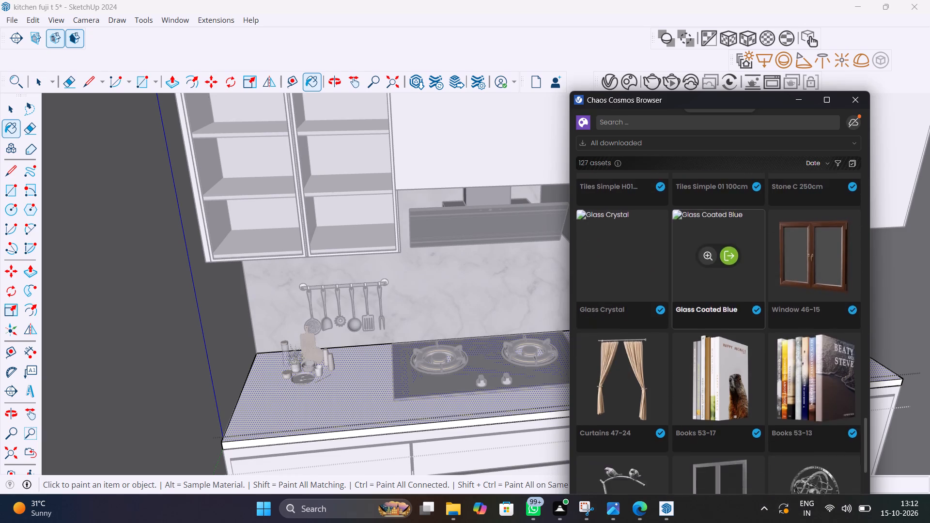
scroll(723, 299, down, 11)
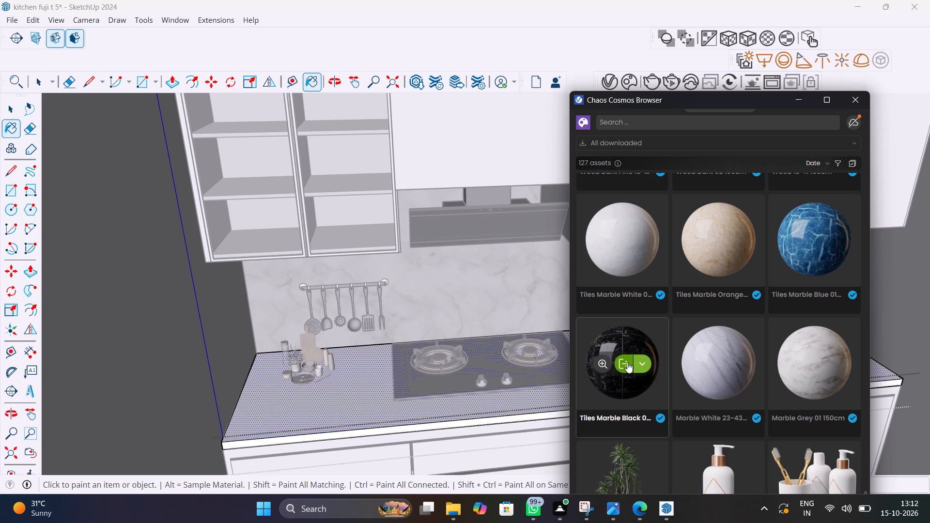
click(627, 362)
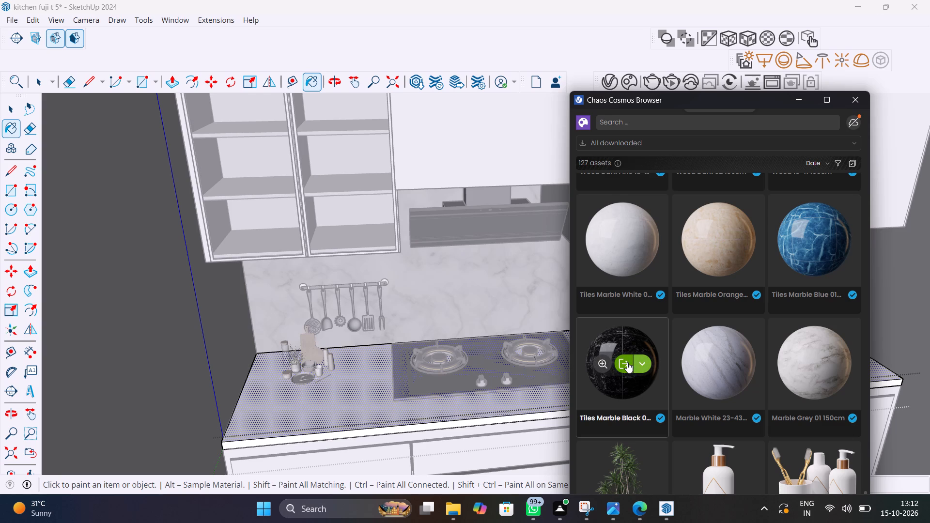
click(620, 363)
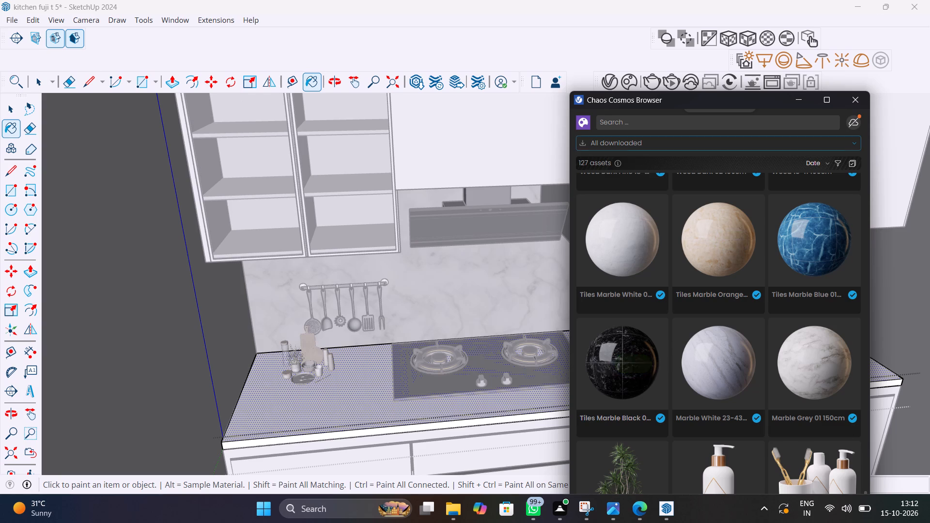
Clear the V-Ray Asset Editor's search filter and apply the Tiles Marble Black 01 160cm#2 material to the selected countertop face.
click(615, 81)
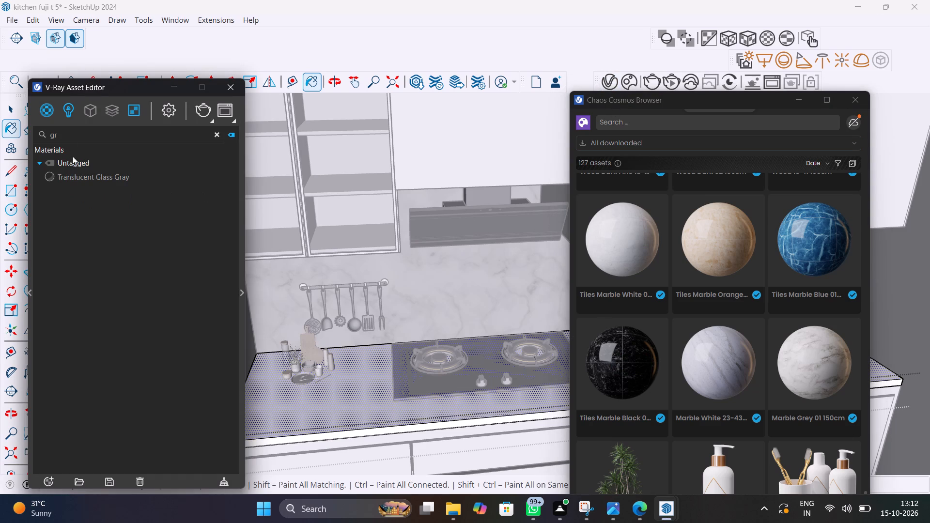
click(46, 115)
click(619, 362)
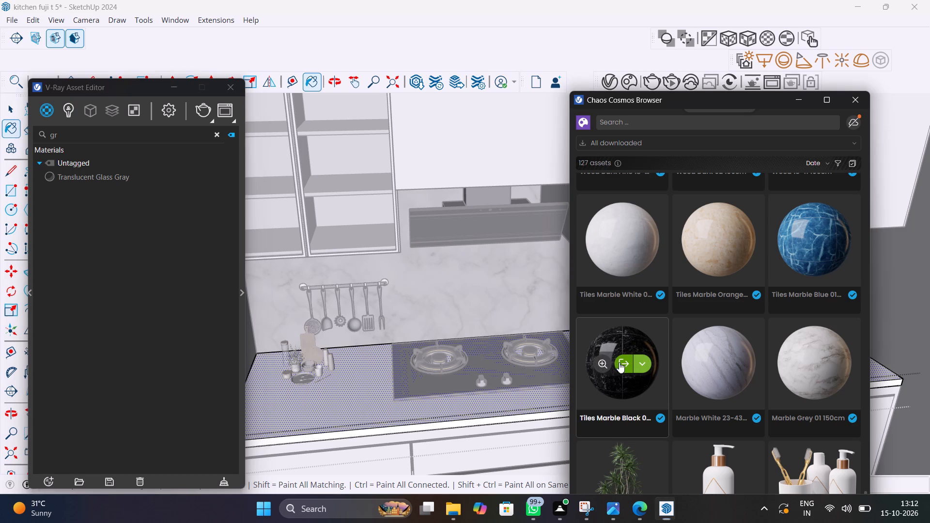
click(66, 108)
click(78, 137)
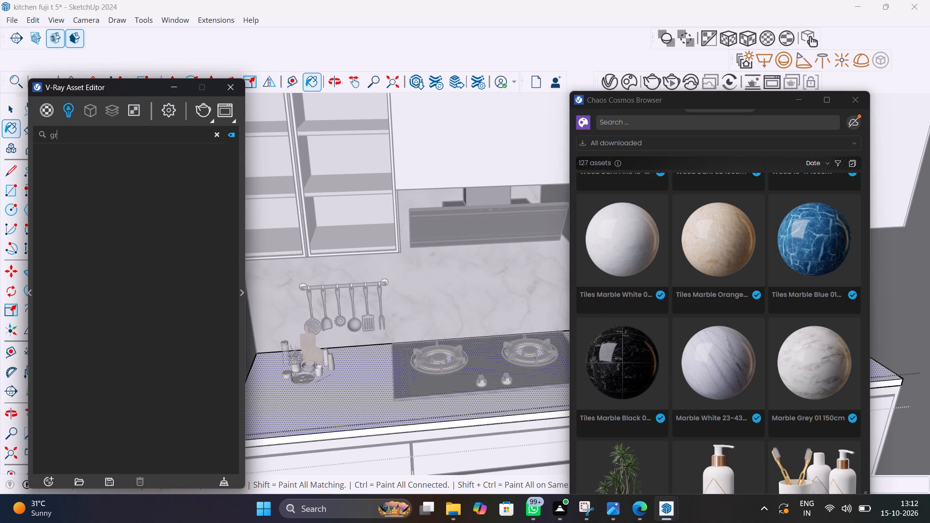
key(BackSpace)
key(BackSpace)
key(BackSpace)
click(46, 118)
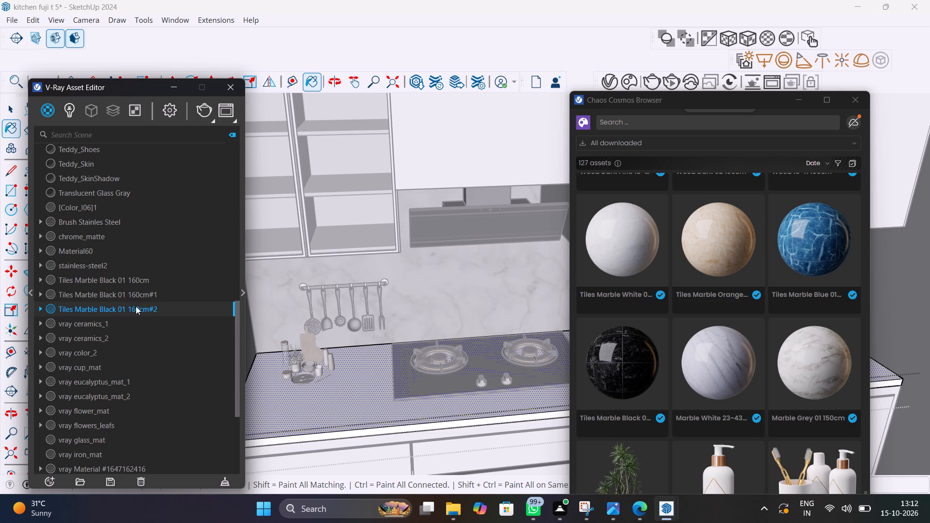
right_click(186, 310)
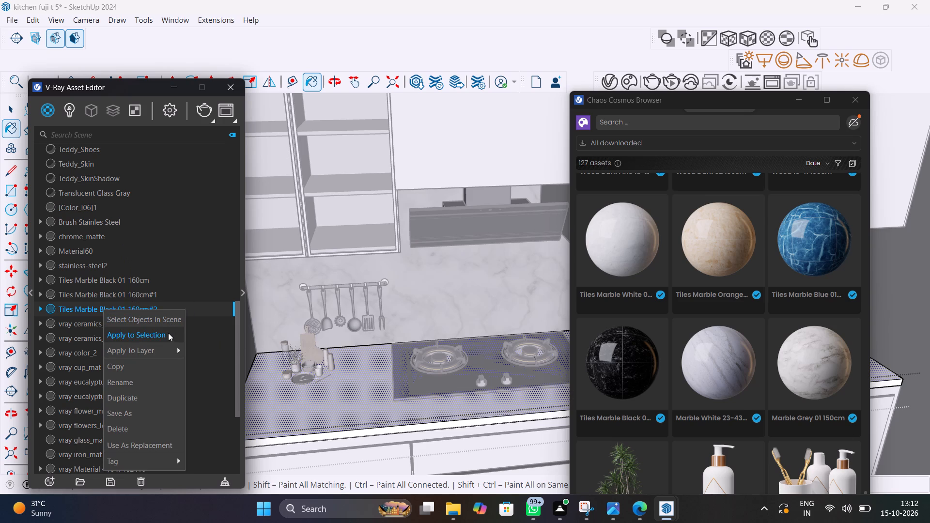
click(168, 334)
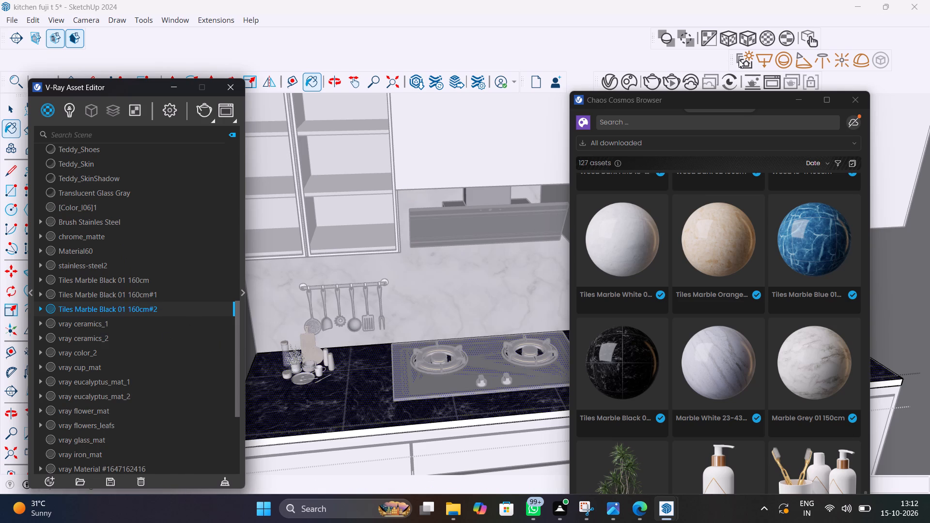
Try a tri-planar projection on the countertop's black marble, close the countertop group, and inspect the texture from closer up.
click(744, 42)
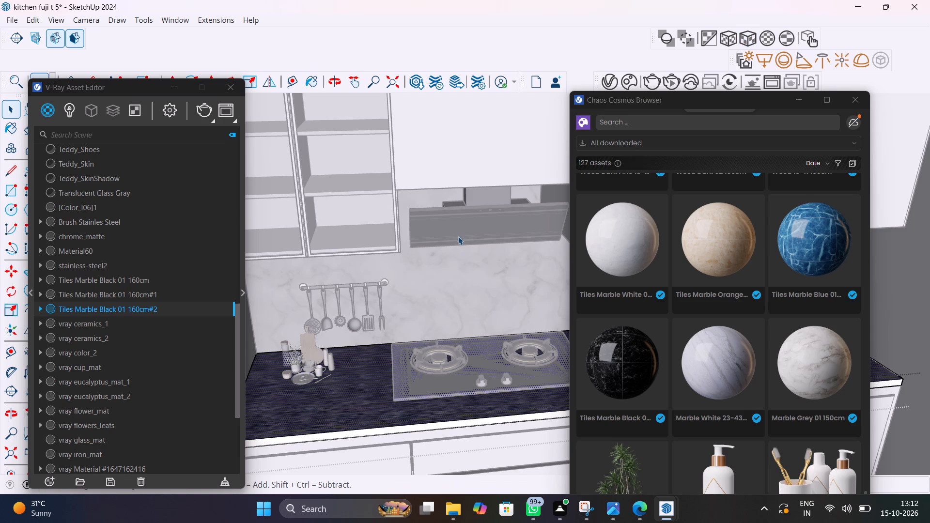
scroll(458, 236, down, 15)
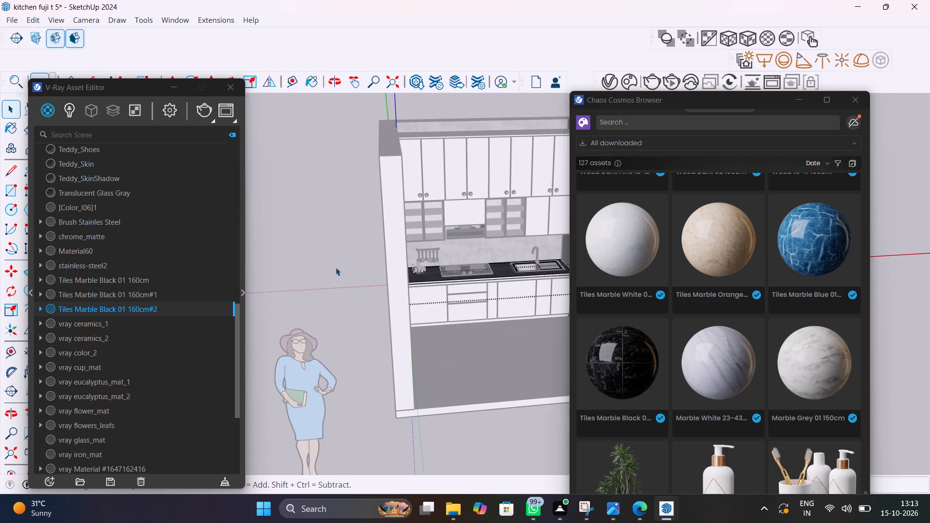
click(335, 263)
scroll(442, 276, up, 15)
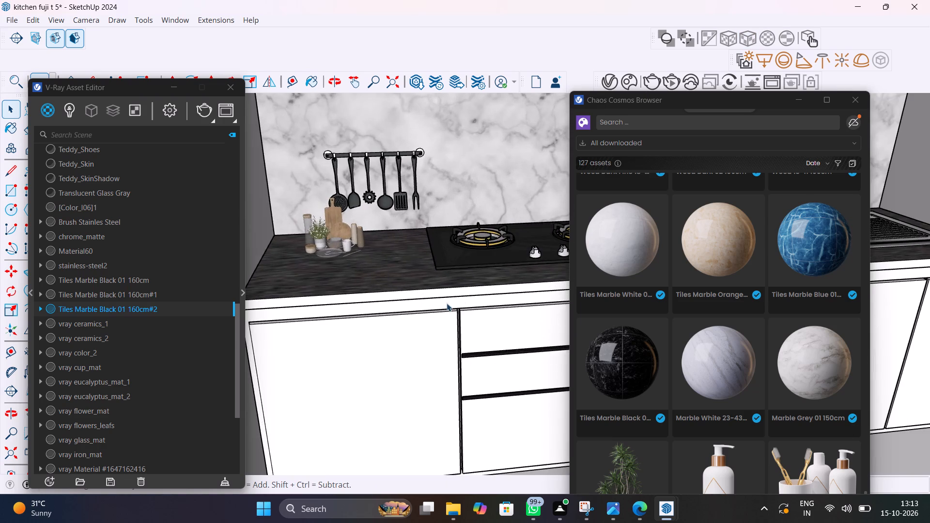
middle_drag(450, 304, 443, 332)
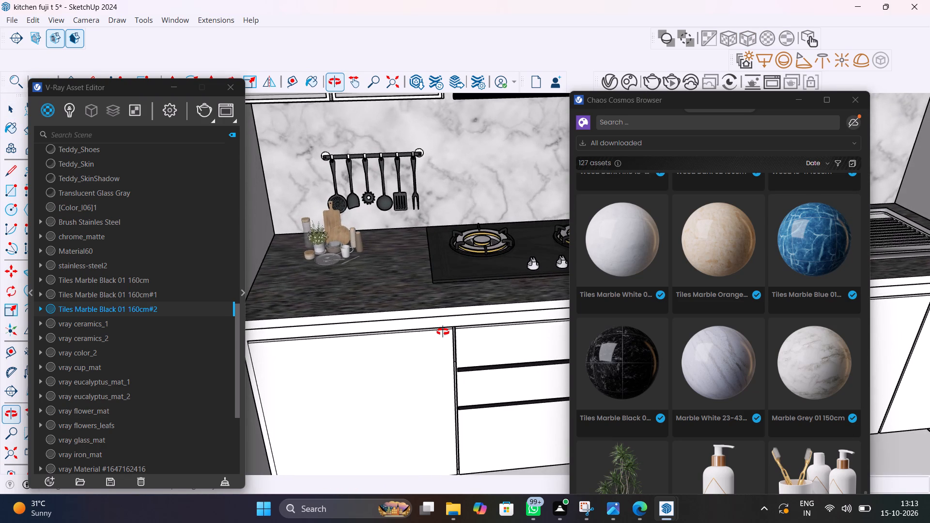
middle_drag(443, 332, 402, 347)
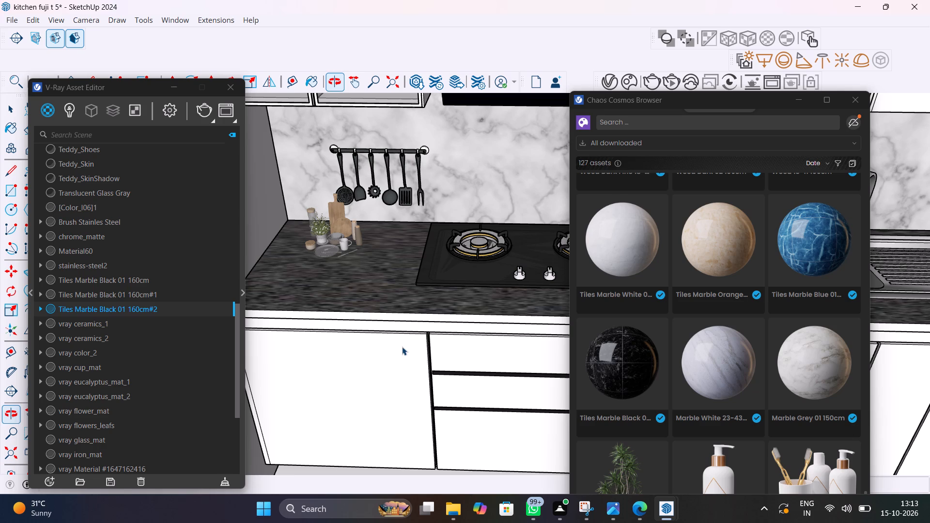
Import two more copies of the Tiles Marble Black material from Chaos Cosmos.
click(623, 362)
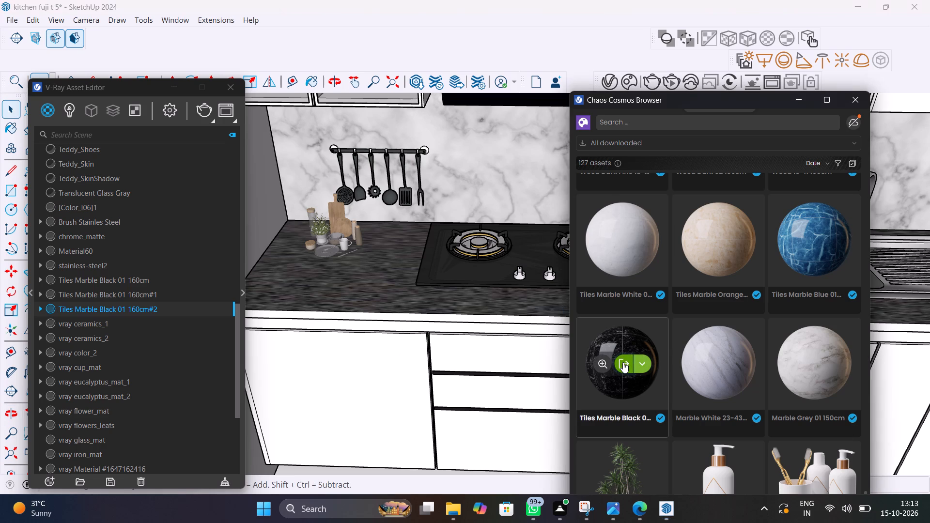
click(623, 362)
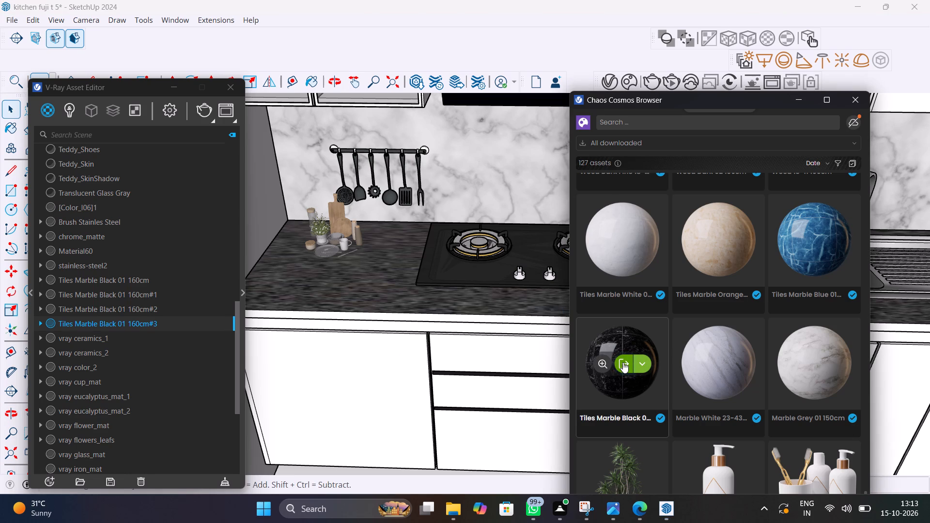
Browse the downloaded Chaos Cosmos assets for another dark countertop finish and import the Paint Black Gloss material.
scroll(639, 360, down, 9)
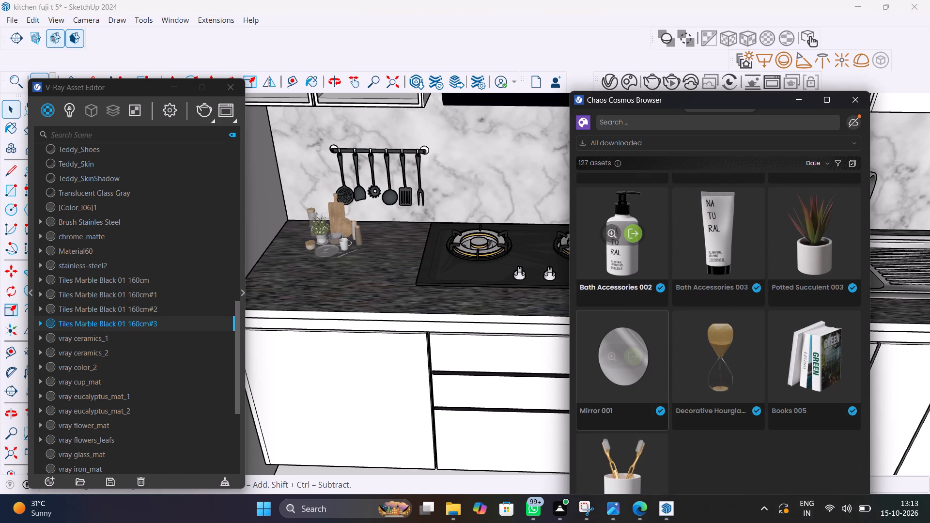
scroll(639, 360, down, 7)
scroll(651, 360, up, 14)
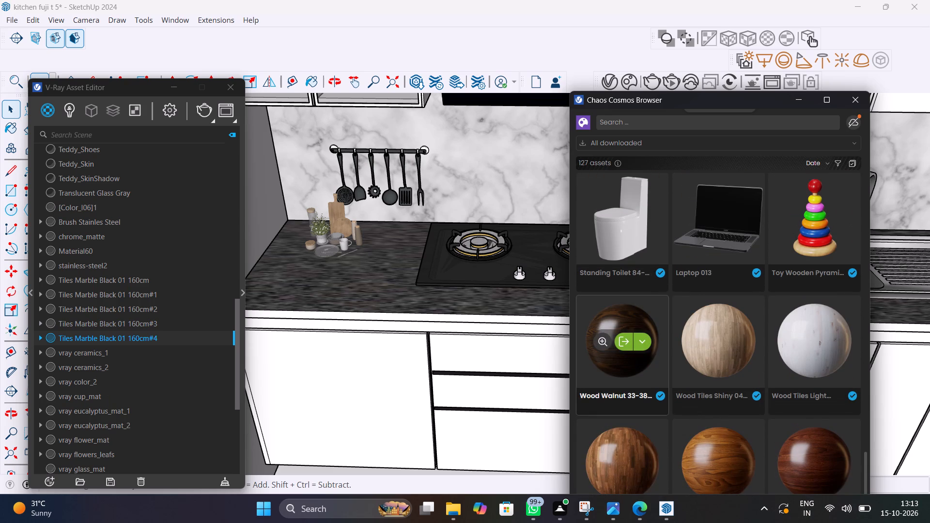
scroll(651, 360, up, 12)
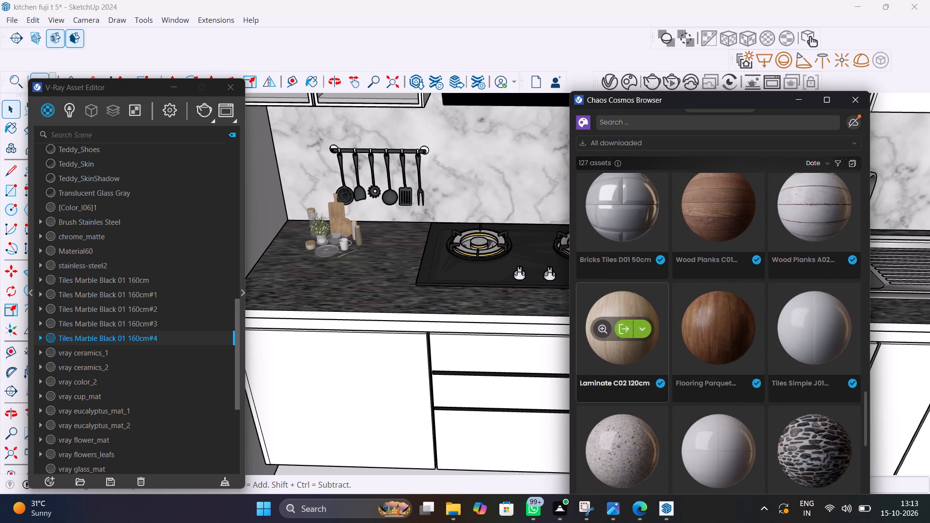
scroll(651, 360, up, 14)
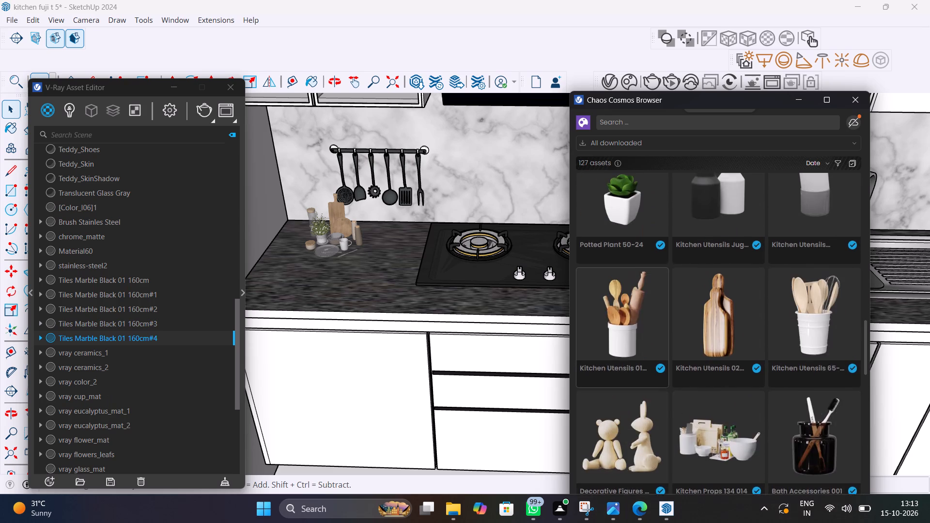
scroll(651, 360, up, 12)
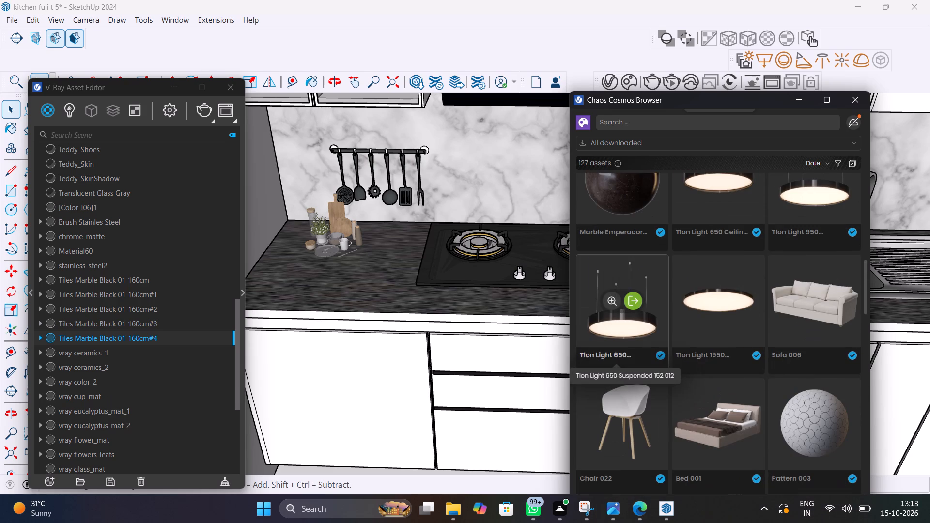
scroll(651, 360, up, 9)
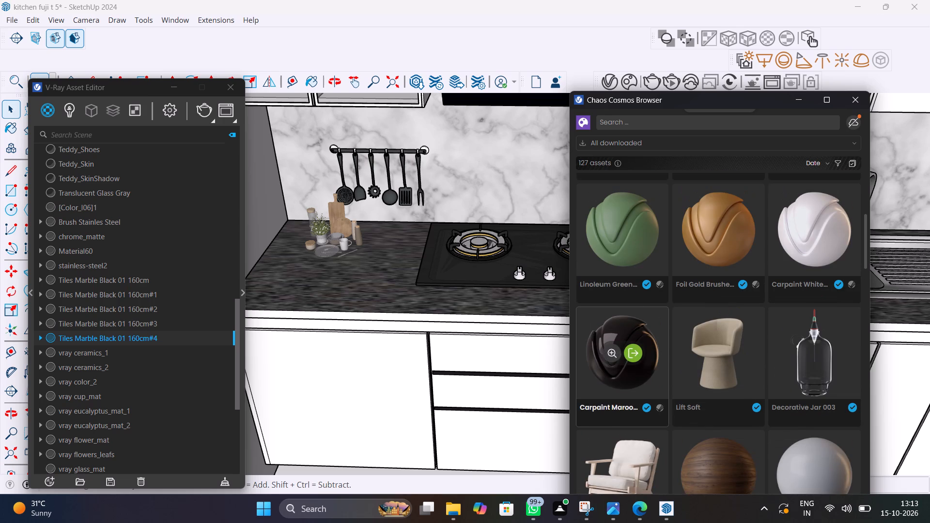
scroll(651, 360, up, 4)
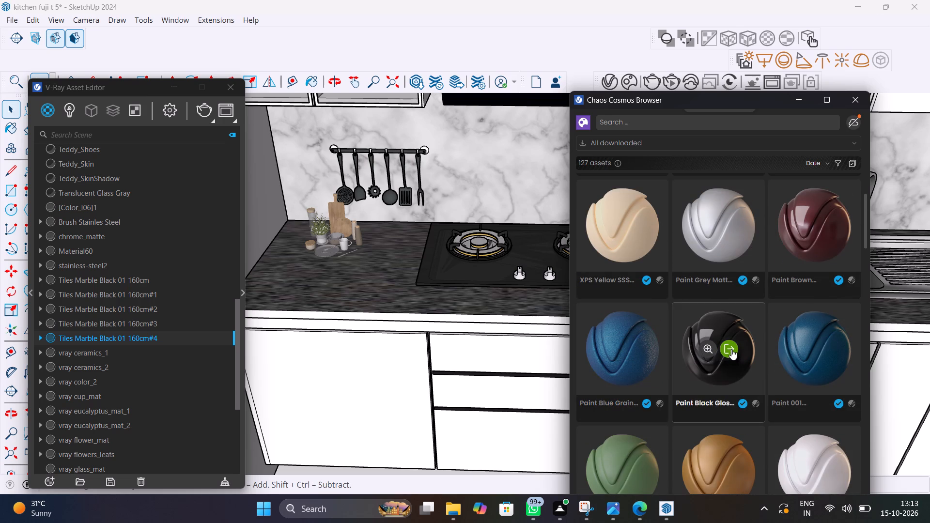
click(731, 349)
Open the countertop group, select its top face, and apply the Paint Black Gloss 0.02cm material to it.
click(368, 297)
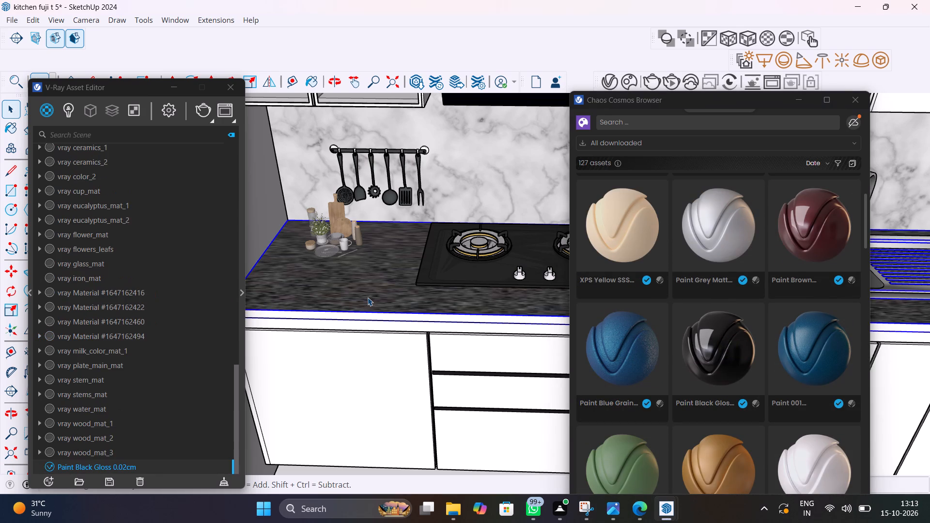
double_click(368, 297)
click(368, 297)
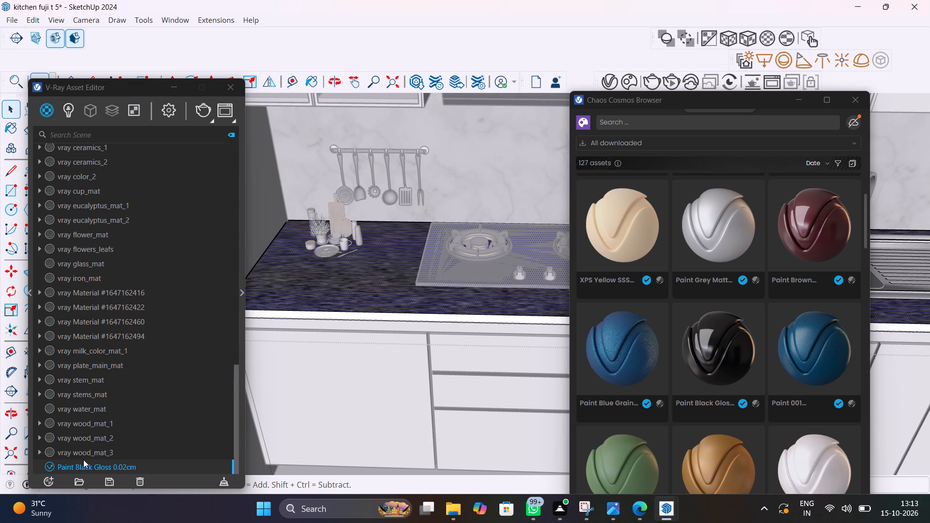
right_click(100, 464)
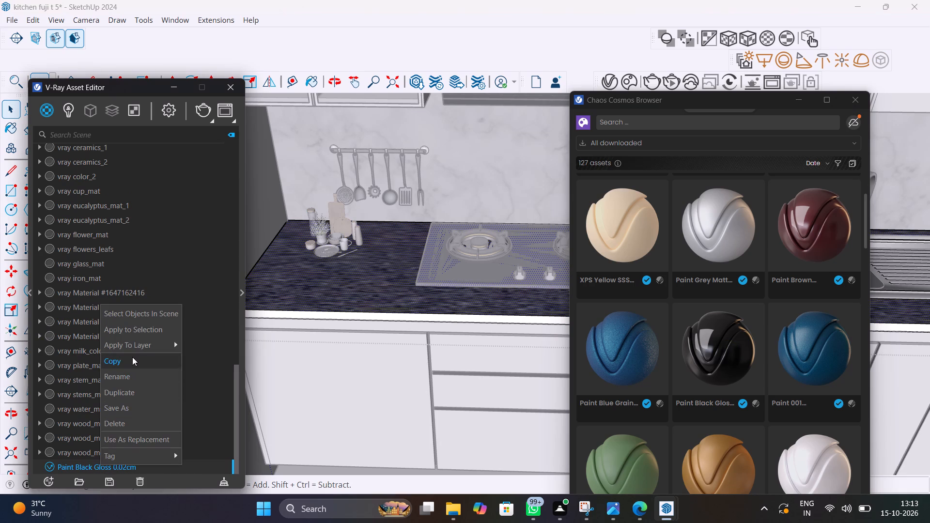
click(151, 327)
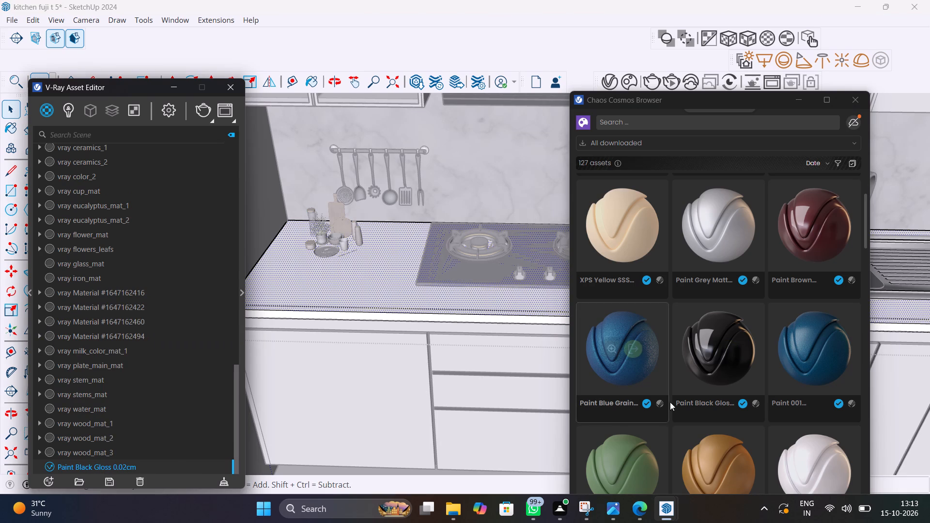
Look through the downloaded Chaos Cosmos assets for other possible countertop finishes, and close the asset browser.
scroll(678, 375, up, 5)
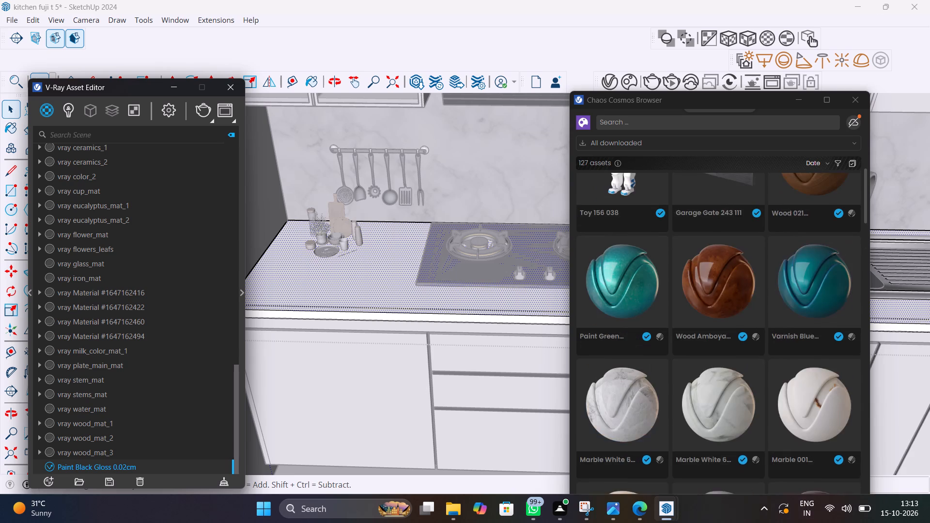
scroll(678, 375, up, 19)
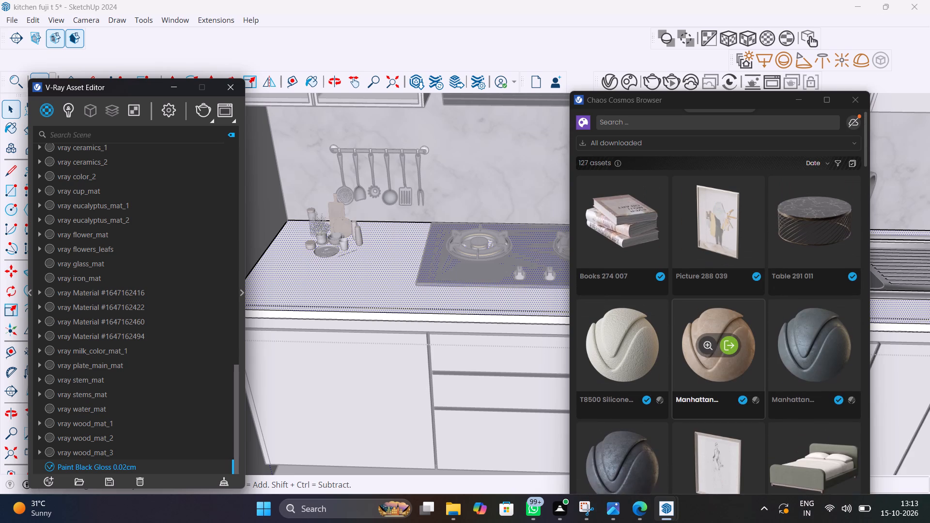
scroll(678, 365, up, 2)
scroll(756, 295, down, 19)
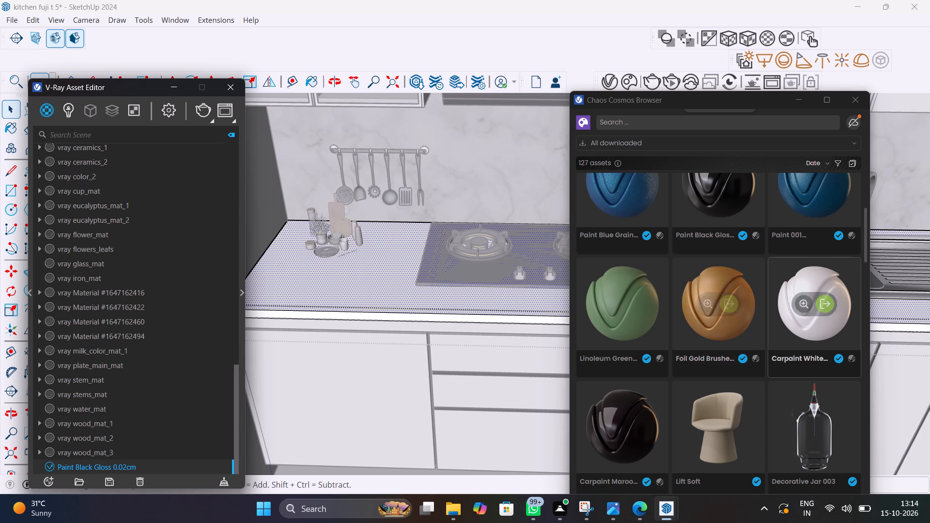
click(863, 103)
Close the countertop group and examine the countertop, cabinets and marble back wall from several angles.
scroll(702, 237, down, 13)
key(space)
click(492, 218)
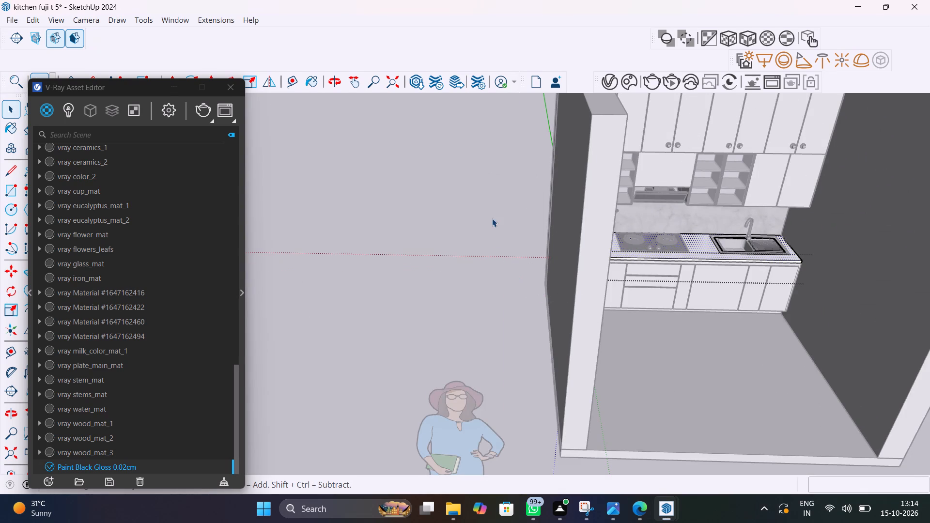
scroll(713, 271, up, 4)
middle_drag(716, 275, 675, 234)
scroll(675, 234, up, 1)
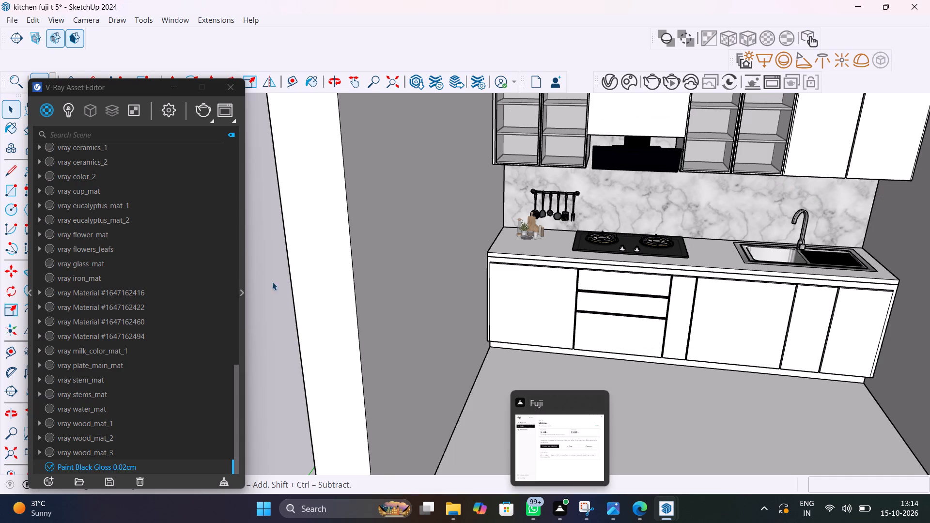
scroll(580, 265, down, 6)
middle_drag(614, 293, 629, 270)
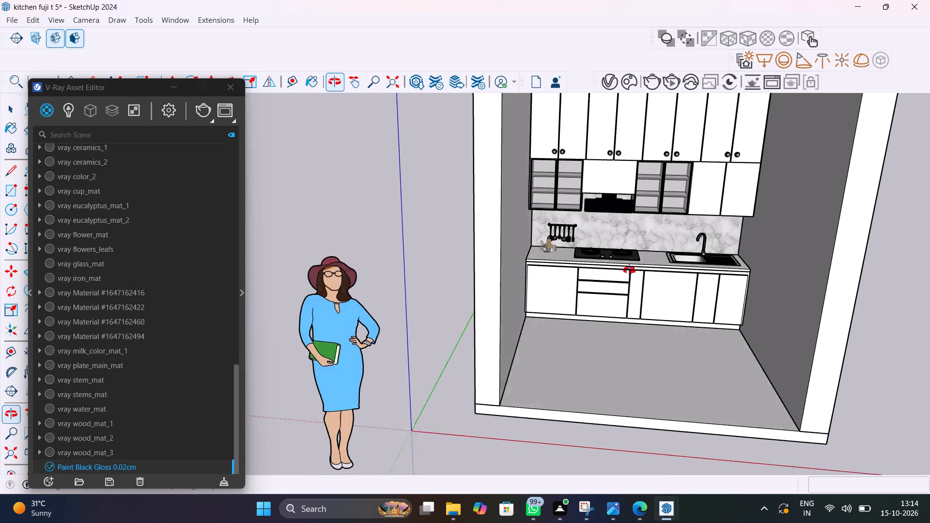
middle_drag(629, 270, 654, 252)
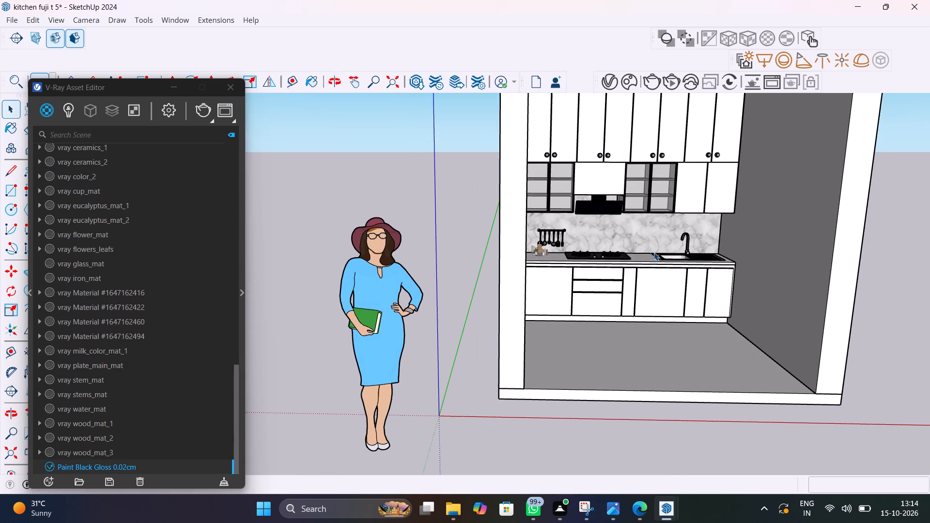
shift+middle_drag(654, 254, 572, 307)
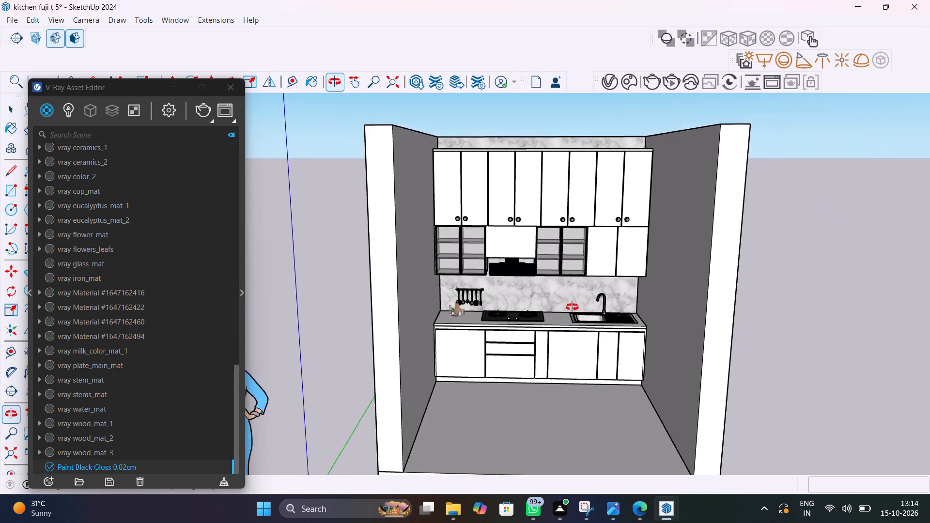
shift+middle_drag(572, 307, 575, 304)
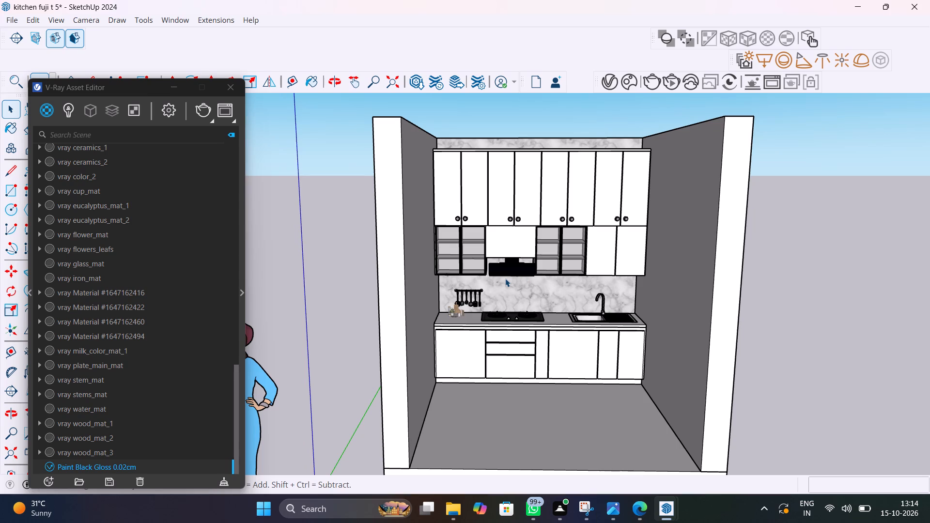
middle_drag(554, 305, 552, 310)
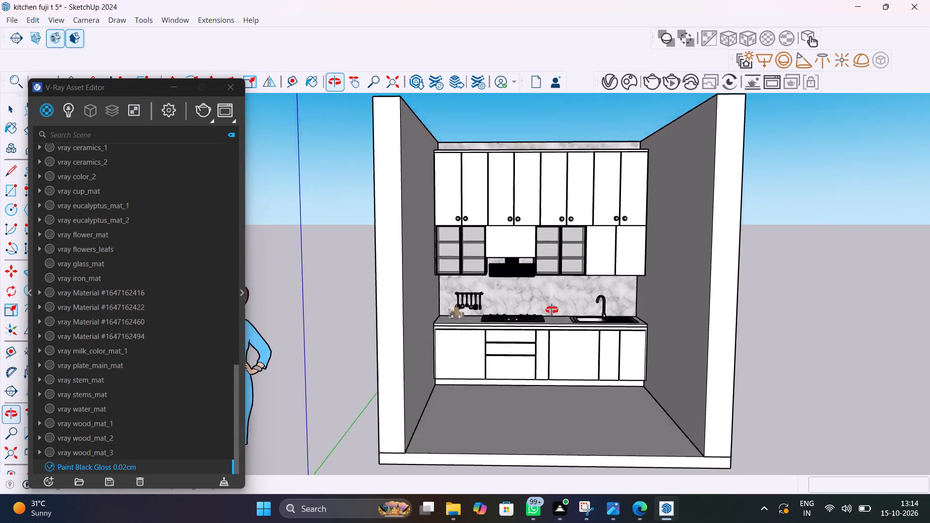
Close the V-Ray Asset Editor.
middle_drag(552, 310, 551, 332)
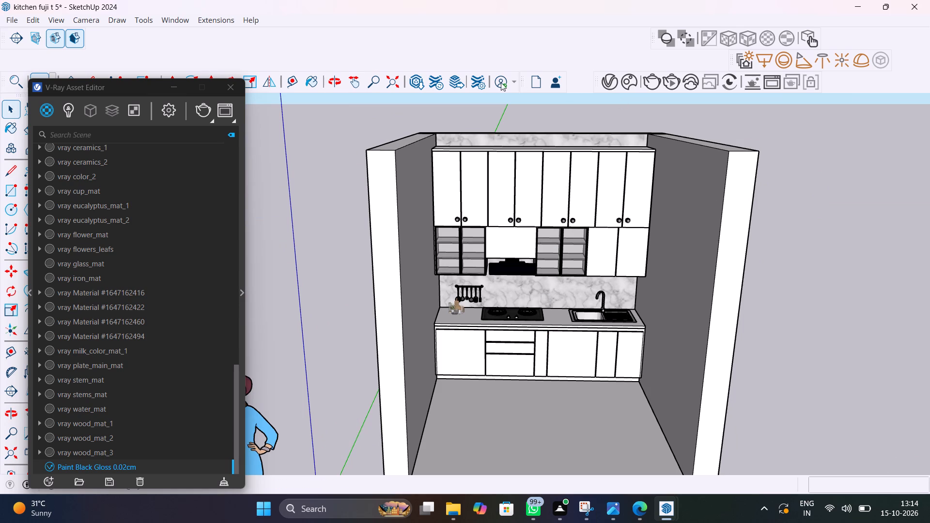
click(230, 84)
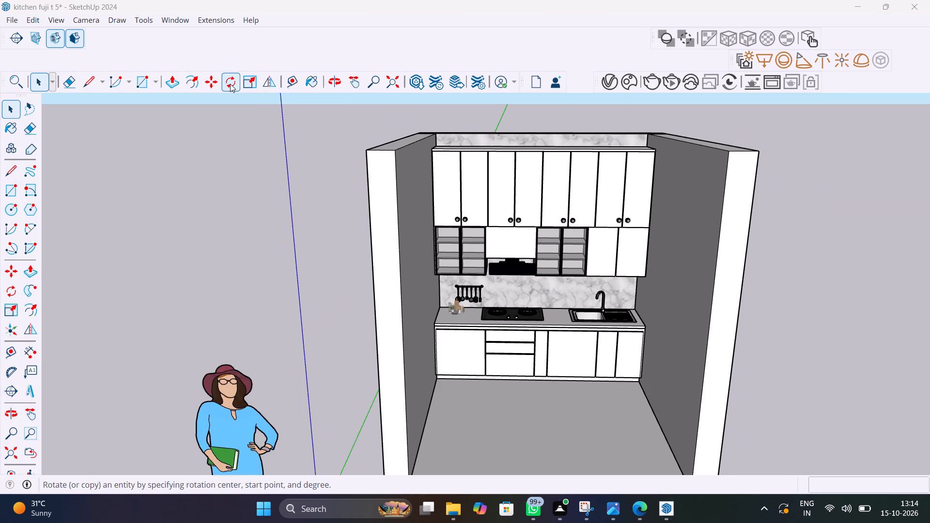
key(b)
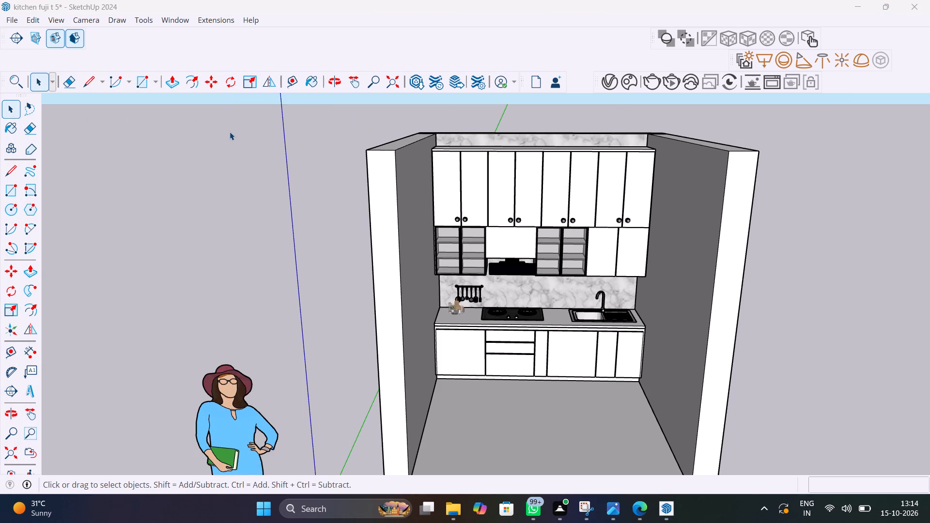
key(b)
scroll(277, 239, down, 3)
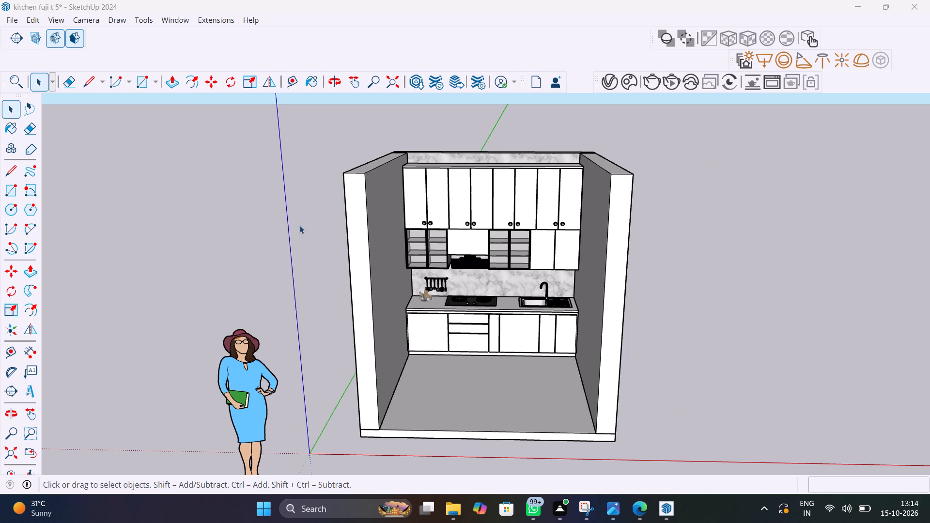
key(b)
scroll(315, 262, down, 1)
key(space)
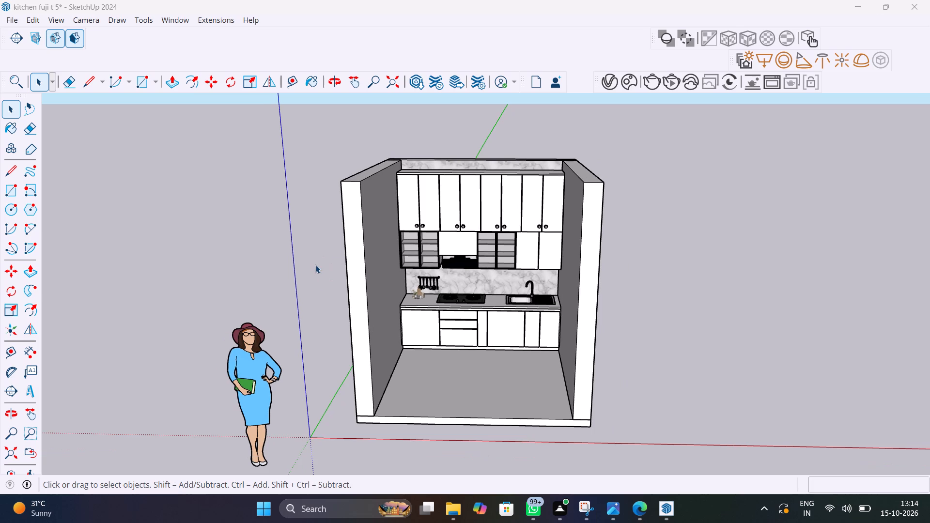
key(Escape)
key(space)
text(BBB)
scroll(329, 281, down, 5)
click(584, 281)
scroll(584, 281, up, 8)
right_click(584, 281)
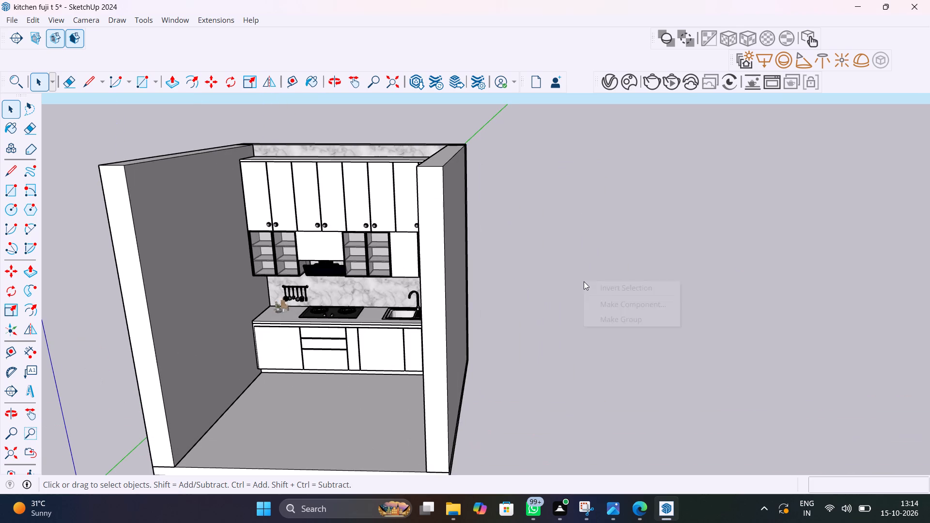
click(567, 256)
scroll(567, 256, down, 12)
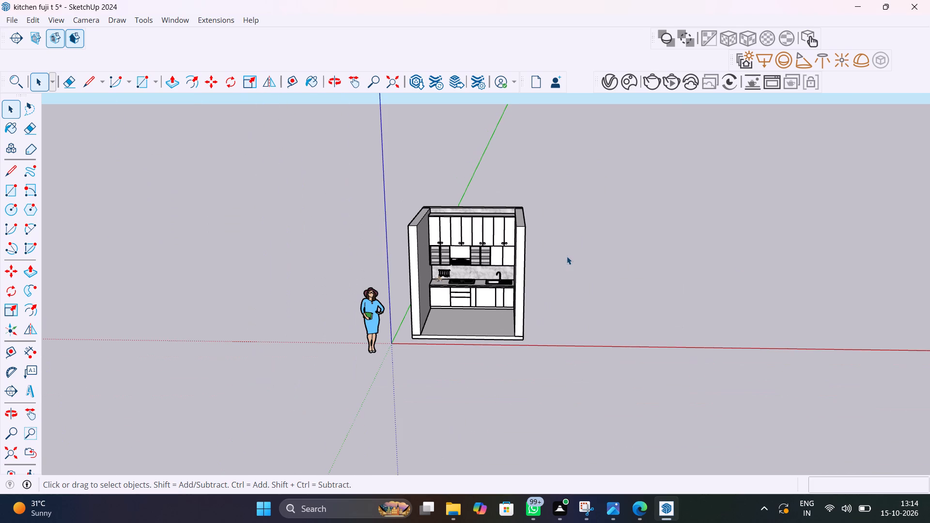
Look through the Synthetic Surfaces and Metal materials, and pick the 0137_Black colour from Colors-Named for painting.
key(b)
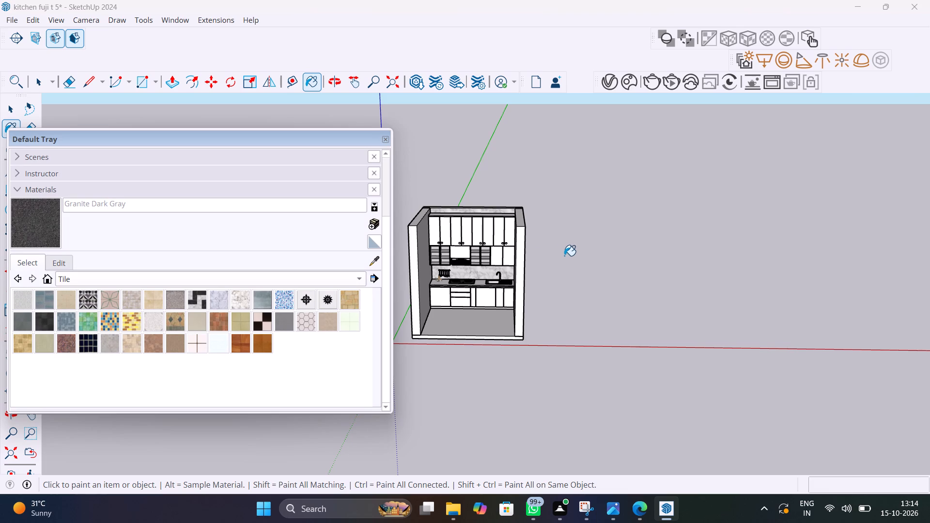
click(360, 277)
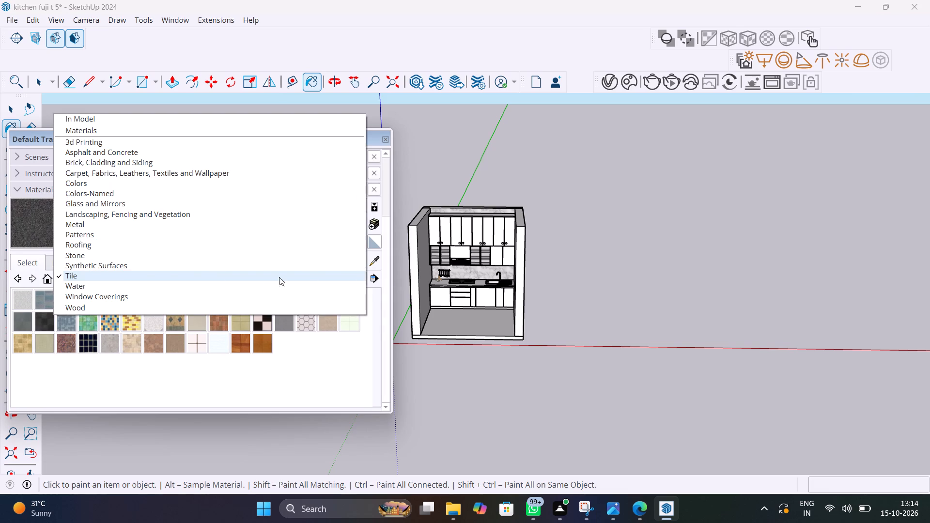
click(157, 268)
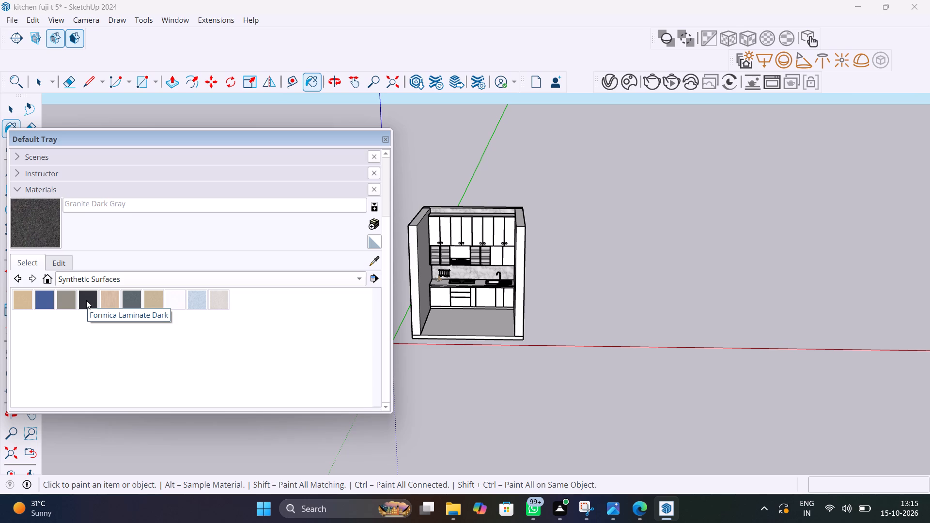
click(360, 281)
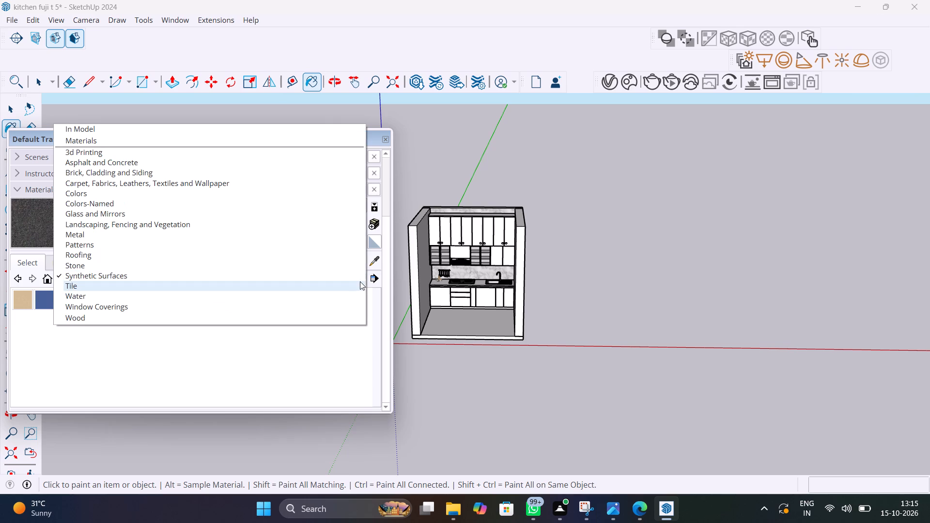
click(108, 233)
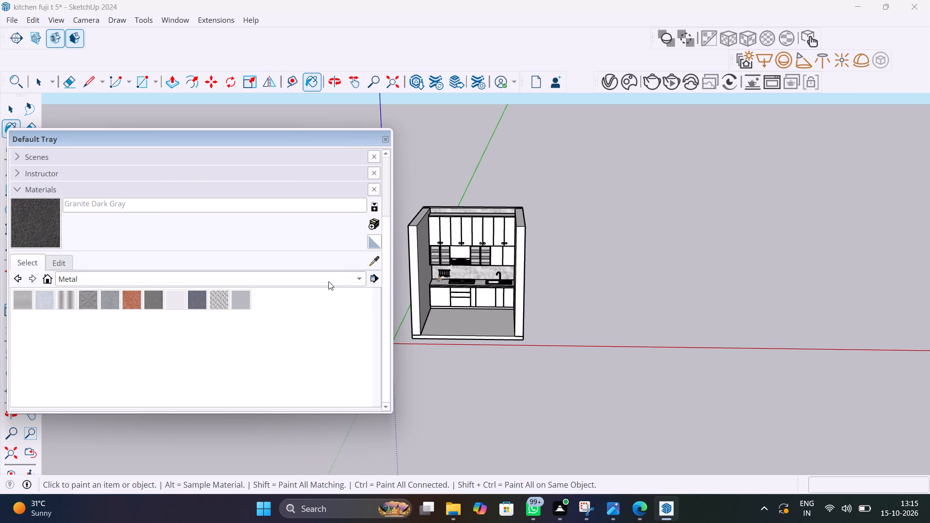
click(359, 278)
click(162, 247)
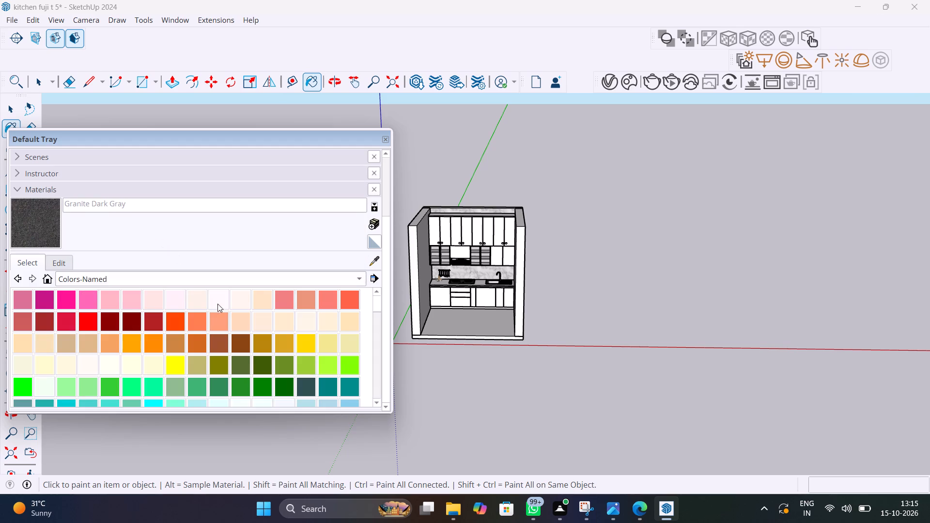
scroll(238, 331, down, 6)
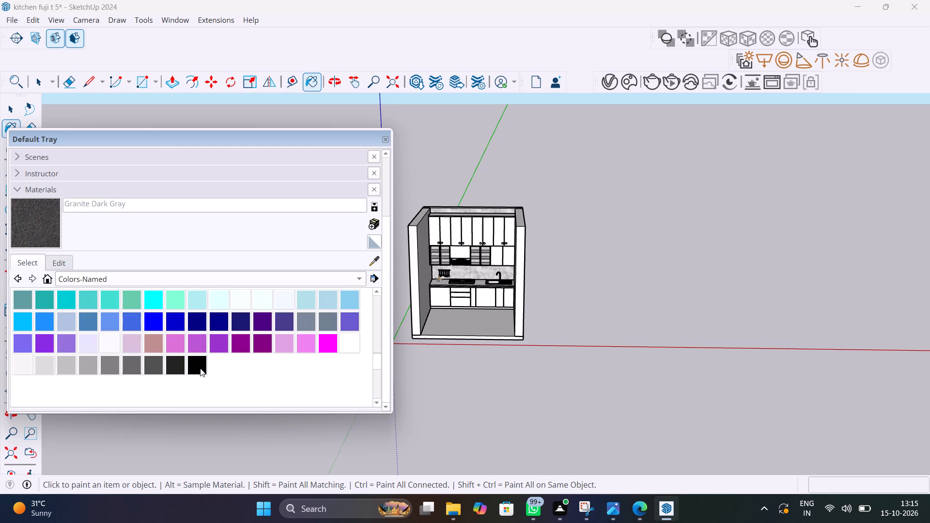
click(200, 368)
Open the countertop group, select its top face, paint it with 0137_Black, and close the group.
scroll(440, 295, up, 15)
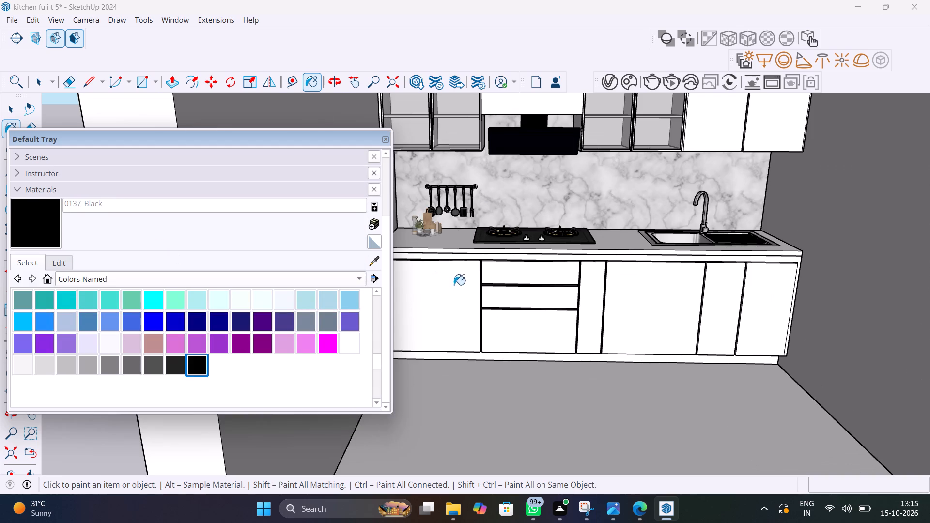
key(space)
triple_click(453, 246)
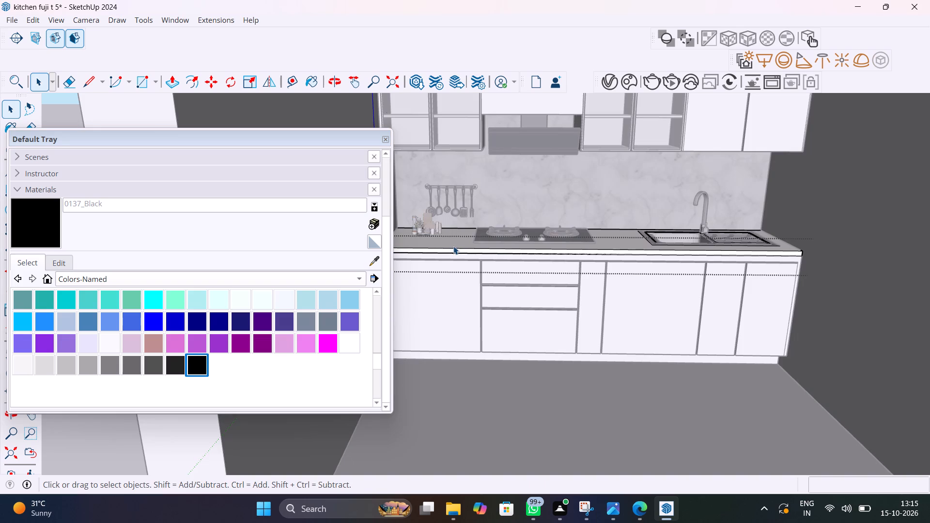
click(453, 246)
key(space)
key(space)
key(space)
key(space)
key(space)
key(space)
key(space)
key(space)
key(space)
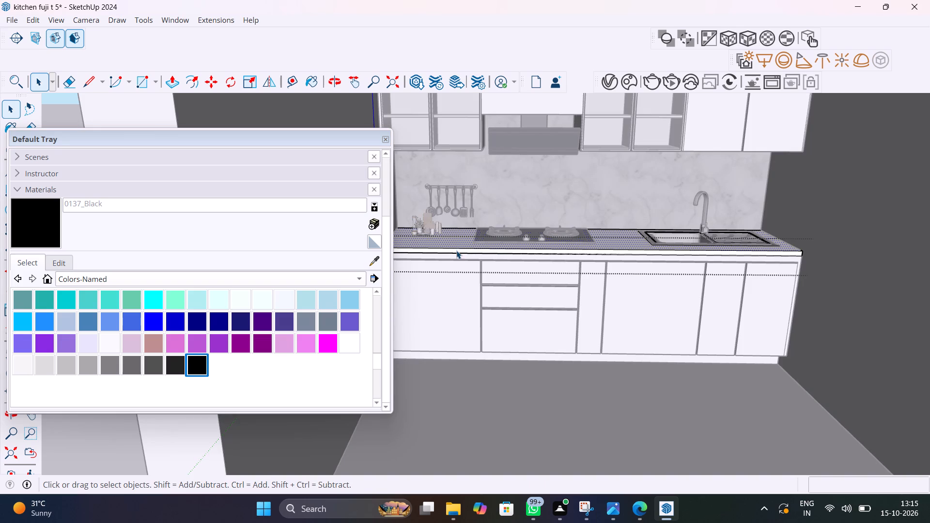
click(456, 250)
click(456, 243)
click(194, 363)
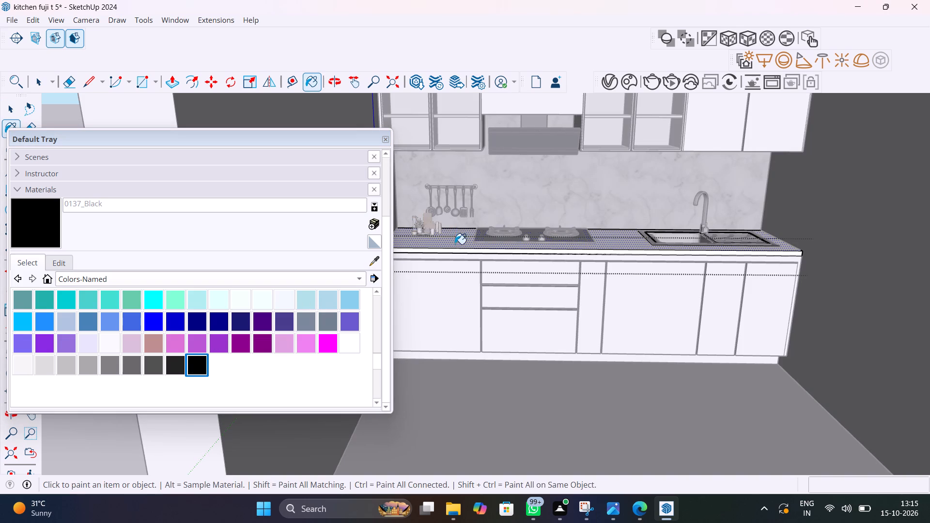
click(455, 244)
scroll(524, 280, up, 1)
scroll(524, 281, down, 12)
key(space)
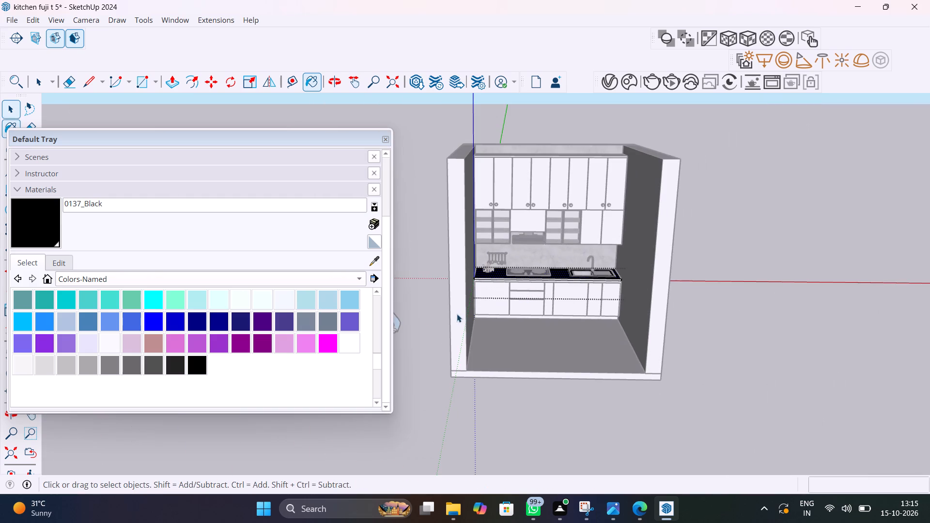
click(426, 317)
Reopen the countertop group, select all its connected faces, paint them including the front edge with 0137_Black, and close the group.
scroll(515, 273, up, 15)
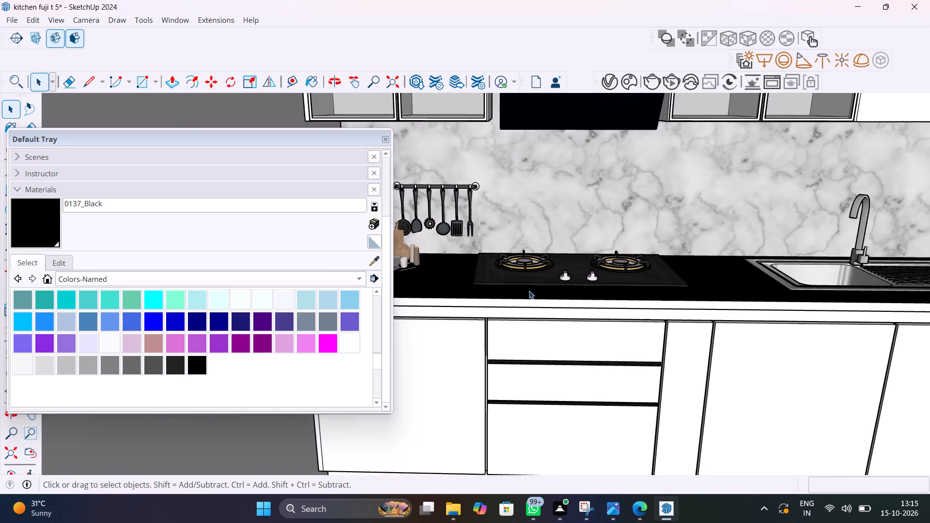
middle_drag(553, 307, 547, 339)
scroll(450, 317, up, 5)
click(455, 308)
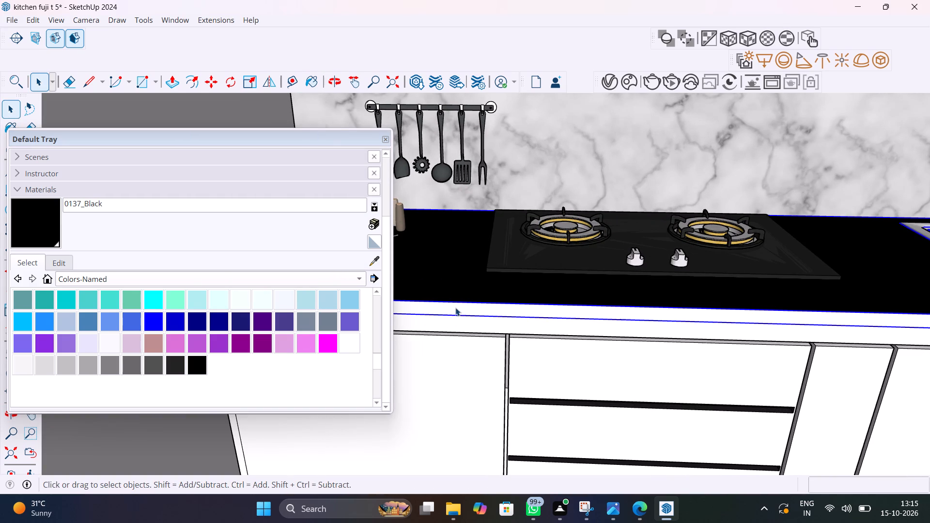
double_click(449, 309)
click(450, 309)
click(450, 309)
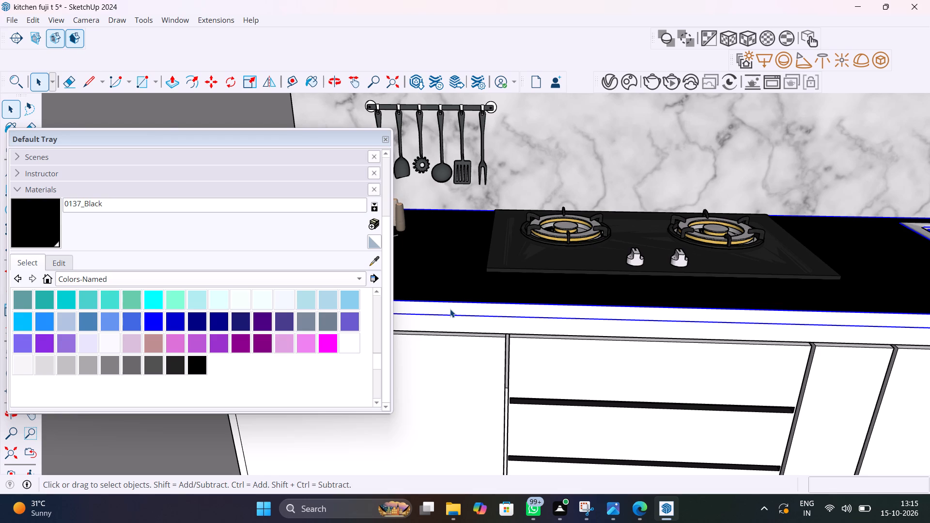
double_click(450, 309)
click(450, 309)
click(190, 369)
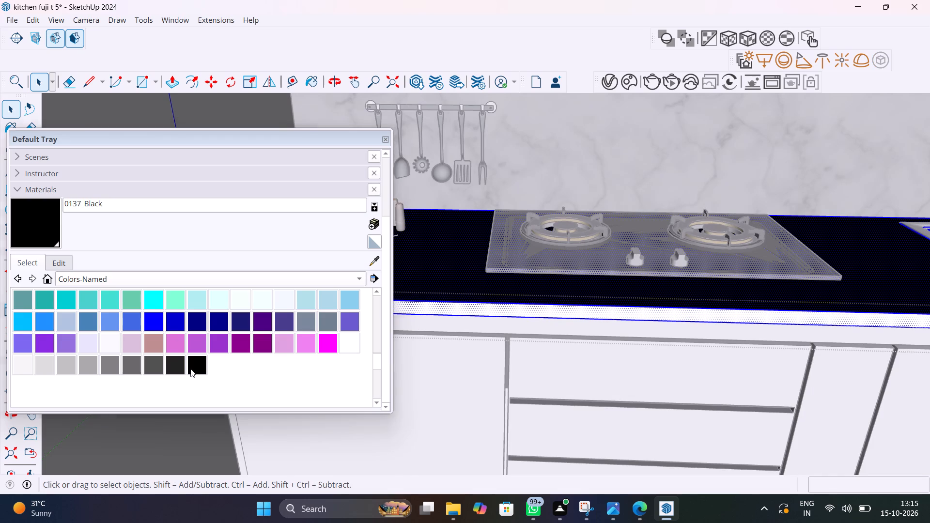
click(439, 310)
scroll(442, 309, down, 14)
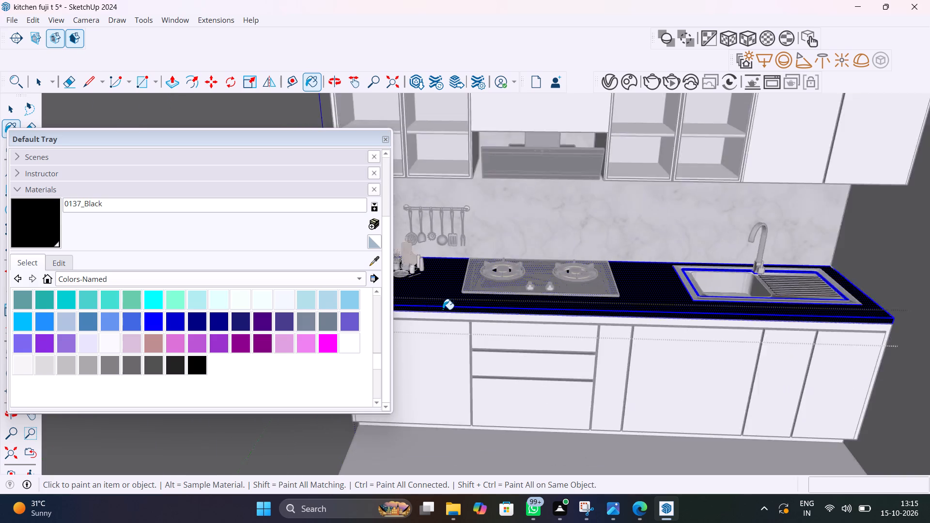
scroll(443, 309, down, 6)
key(space)
click(840, 281)
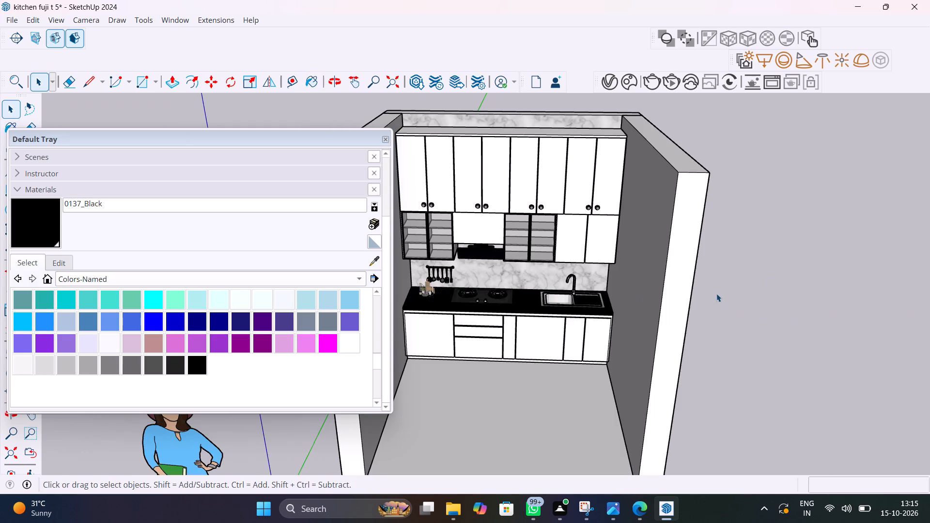
Examine the painted countertop together with the cabinets and marble back wall from several angles.
scroll(477, 317, up, 6)
middle_drag(481, 317, 556, 264)
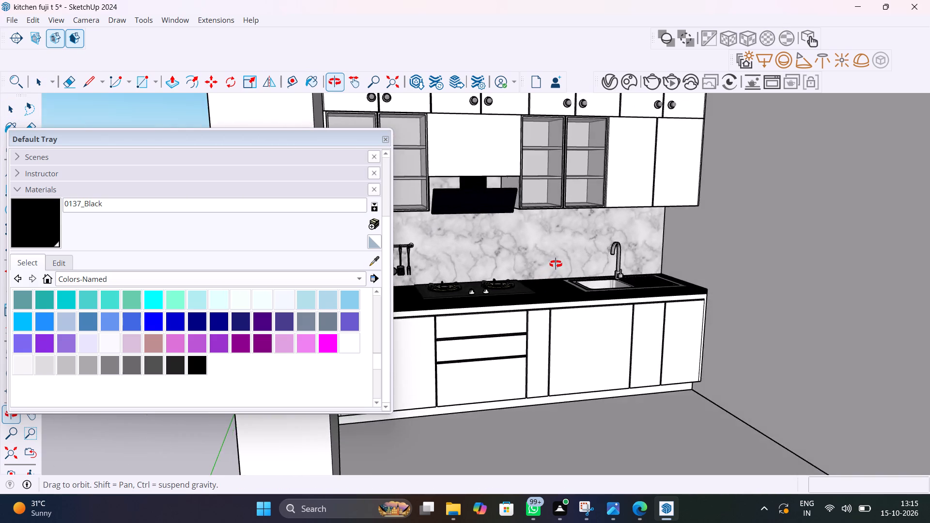
middle_drag(556, 264, 572, 237)
scroll(586, 280, down, 11)
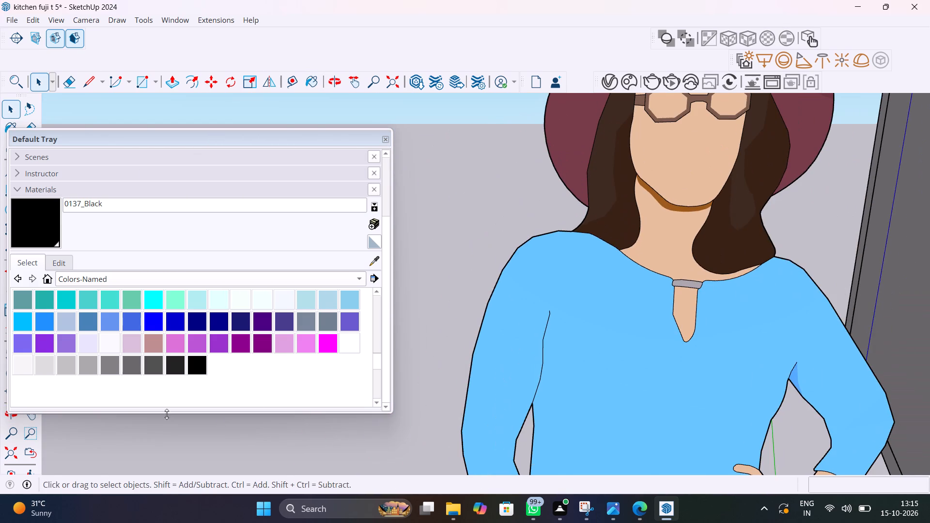
click(11, 450)
scroll(581, 305, up, 4)
middle_drag(591, 325, 700, 352)
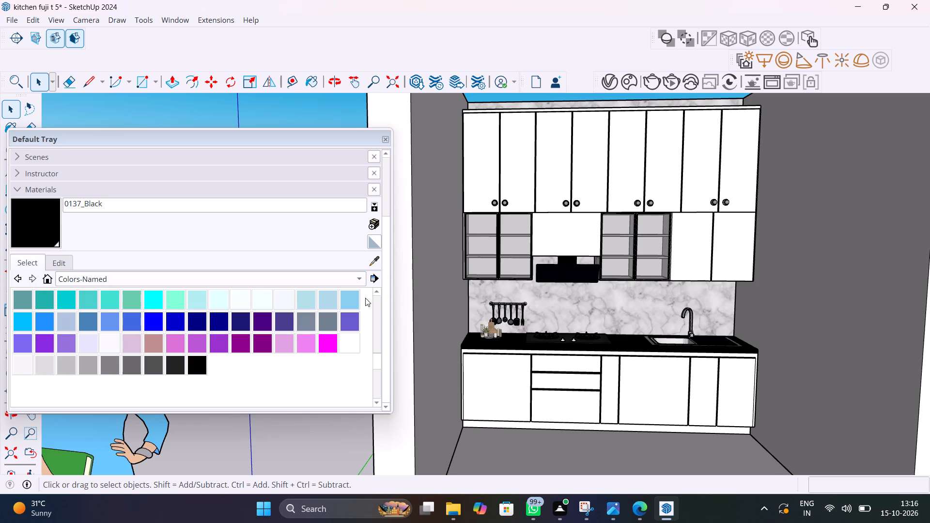
Open the base cabinet group and paint the leftmost door's front face with the 0095_LightBlue colour.
click(331, 301)
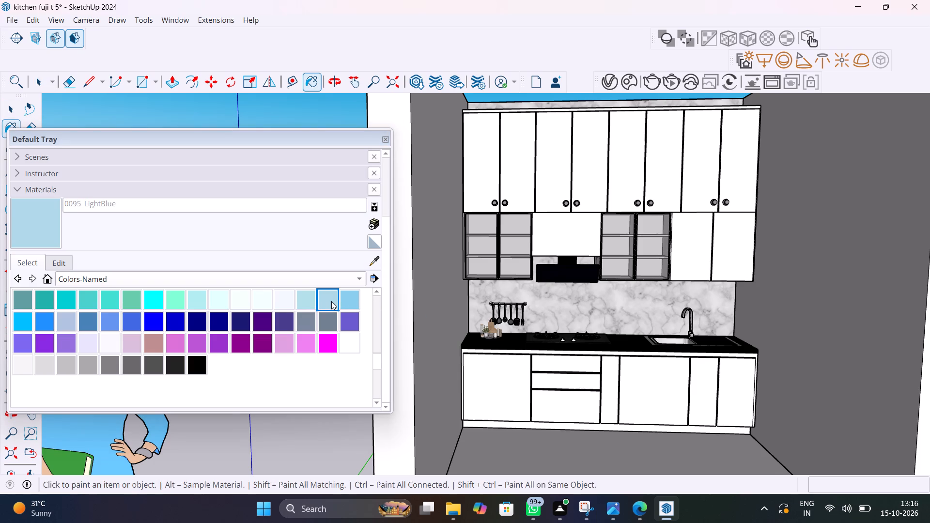
key(space)
click(492, 390)
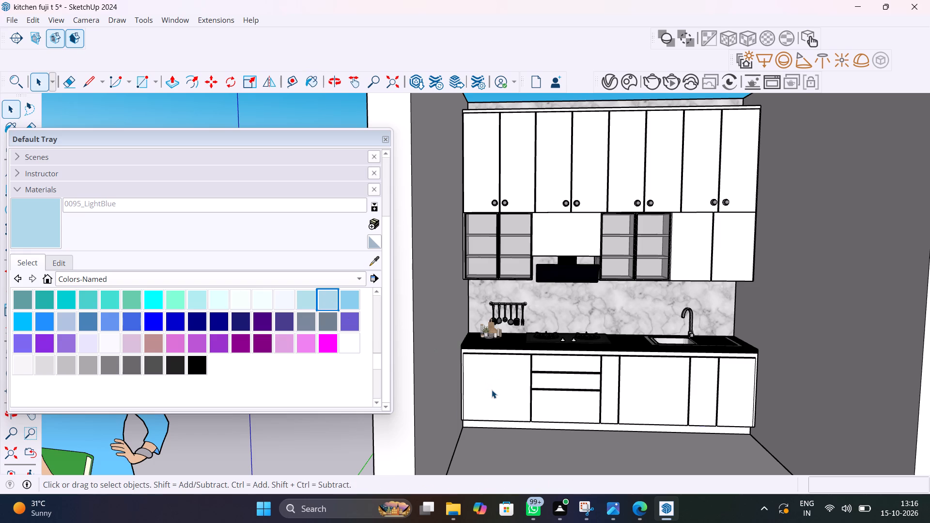
double_click(492, 390)
click(492, 390)
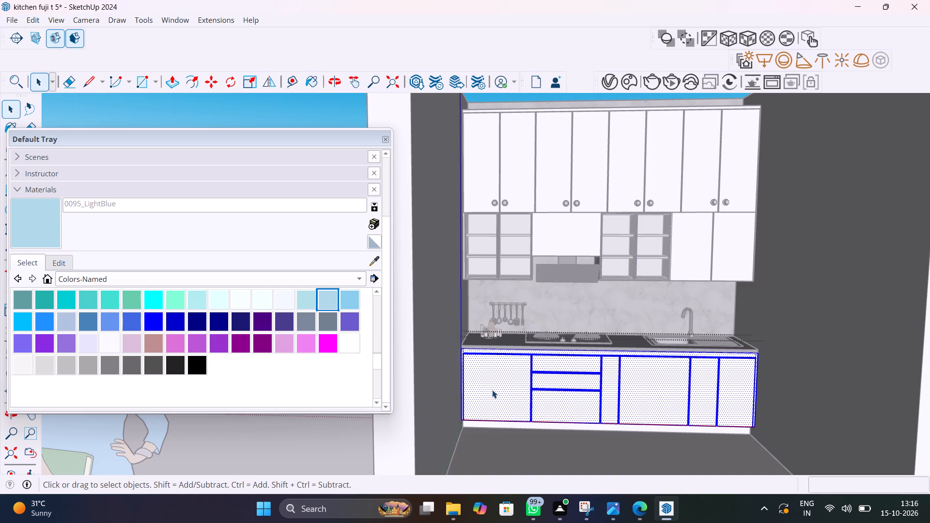
click(492, 390)
click(335, 303)
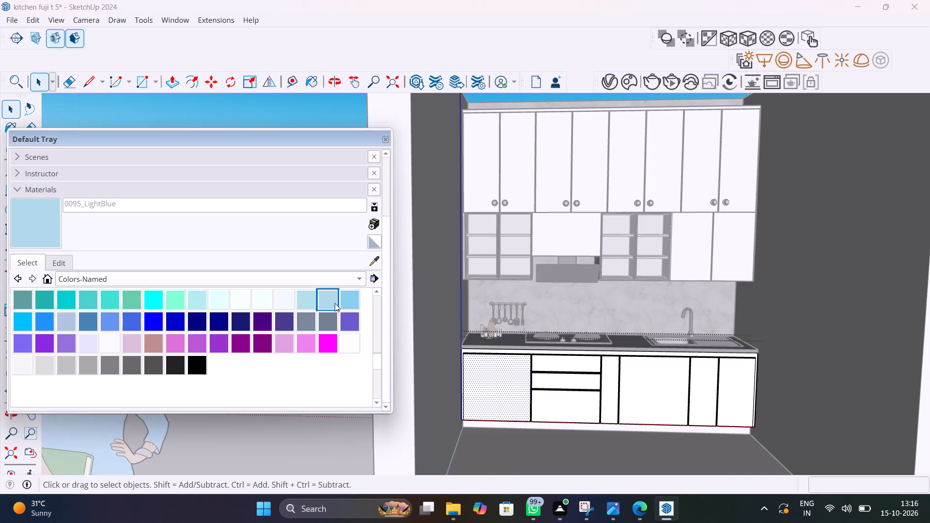
click(498, 377)
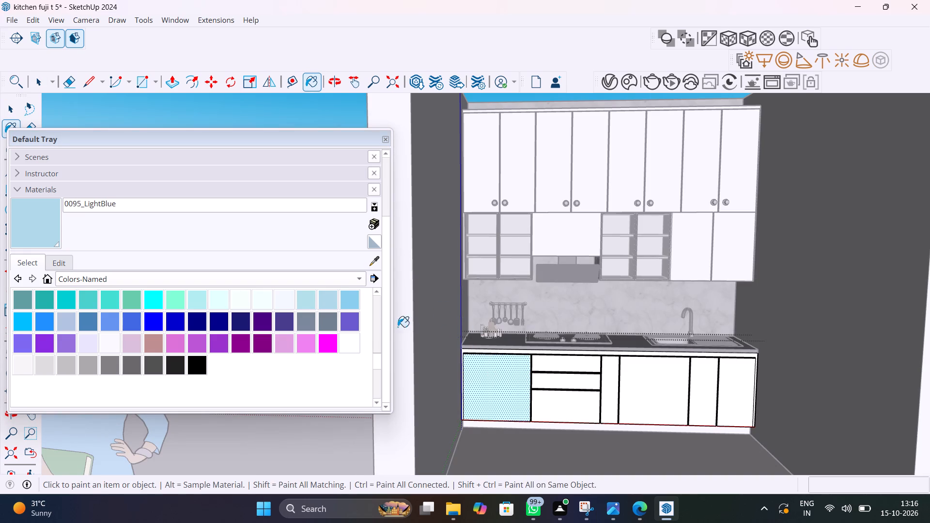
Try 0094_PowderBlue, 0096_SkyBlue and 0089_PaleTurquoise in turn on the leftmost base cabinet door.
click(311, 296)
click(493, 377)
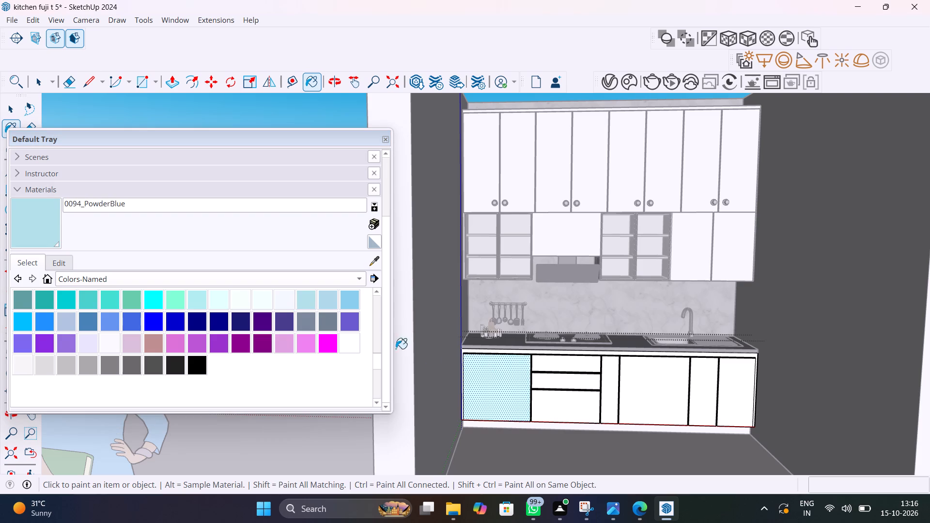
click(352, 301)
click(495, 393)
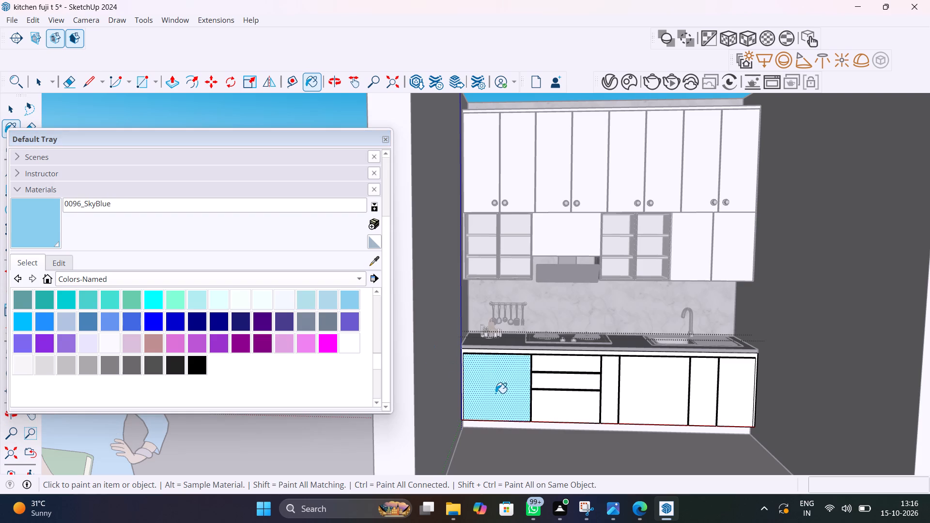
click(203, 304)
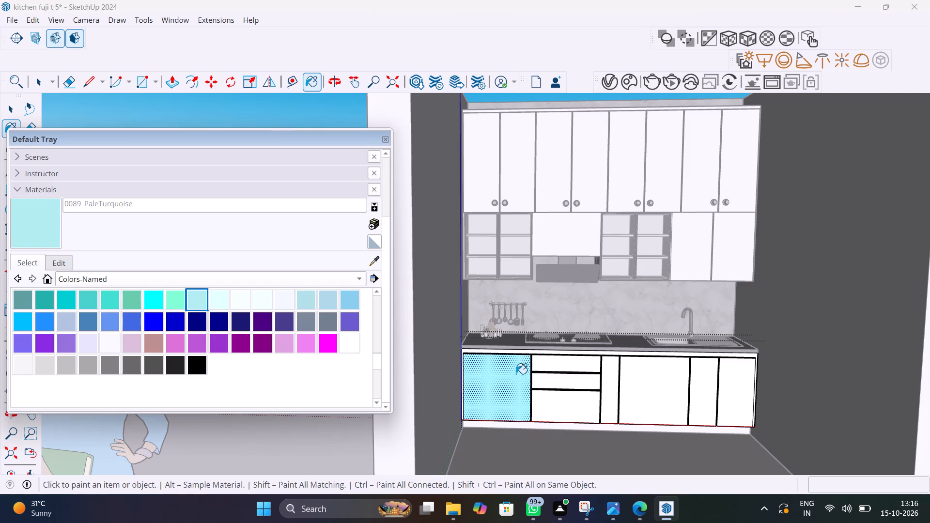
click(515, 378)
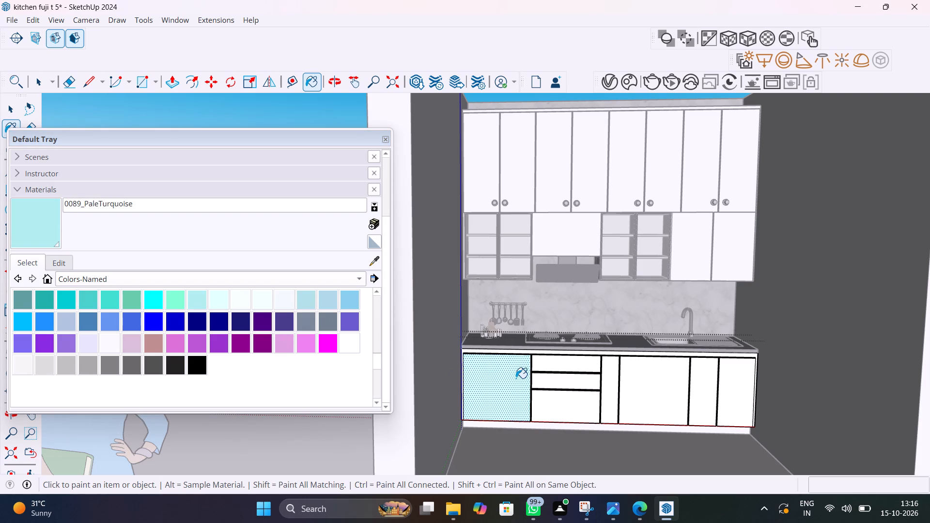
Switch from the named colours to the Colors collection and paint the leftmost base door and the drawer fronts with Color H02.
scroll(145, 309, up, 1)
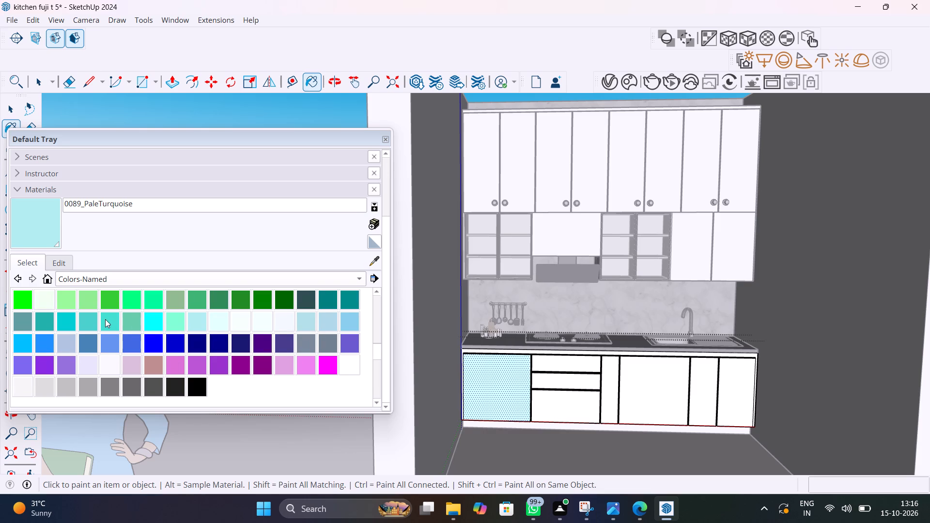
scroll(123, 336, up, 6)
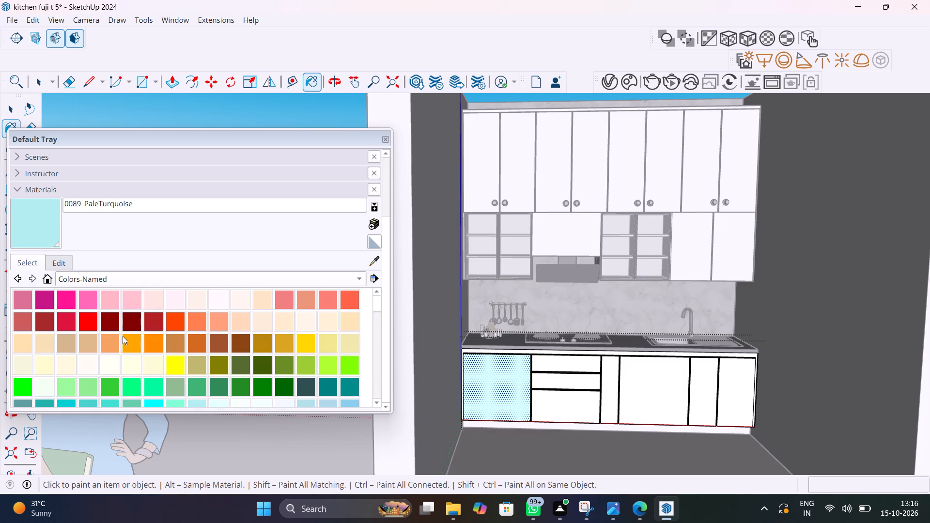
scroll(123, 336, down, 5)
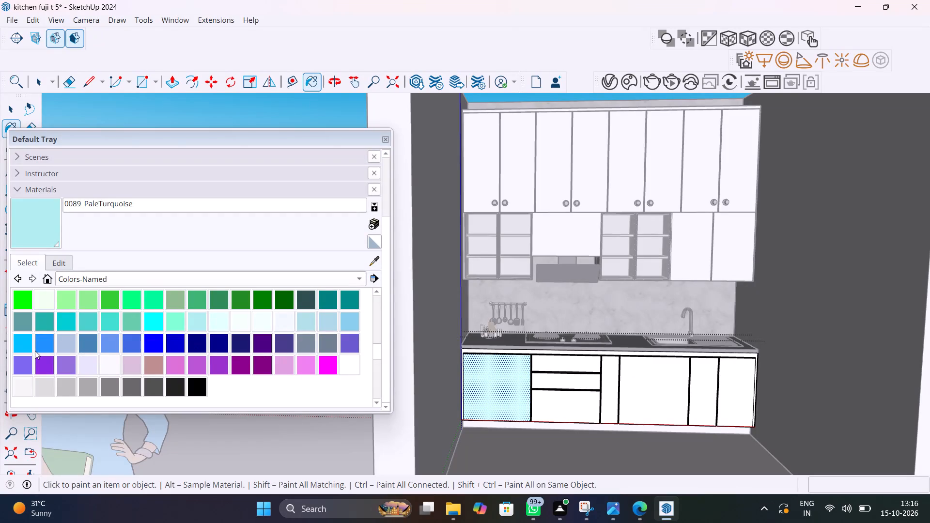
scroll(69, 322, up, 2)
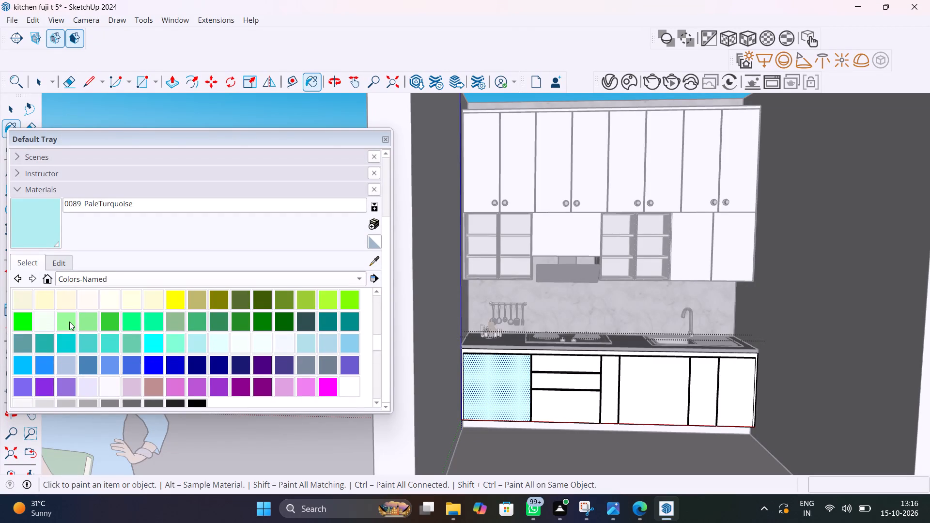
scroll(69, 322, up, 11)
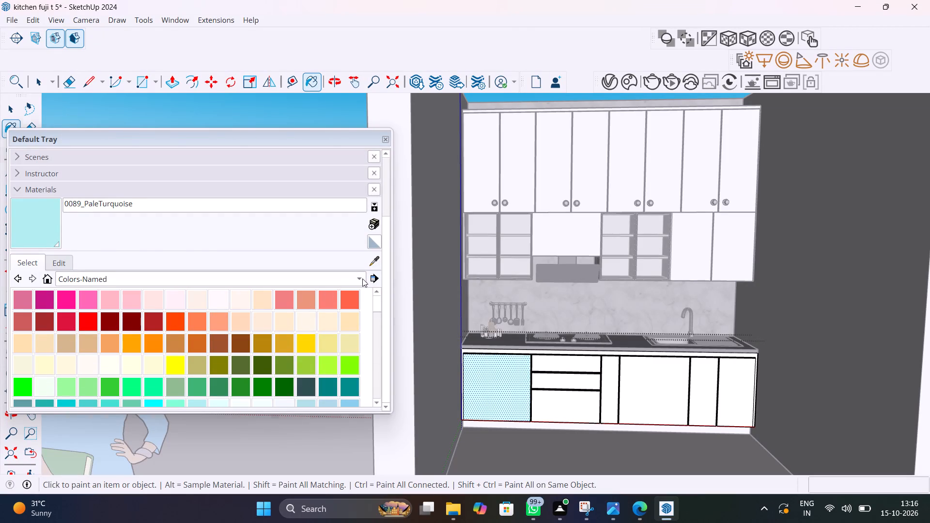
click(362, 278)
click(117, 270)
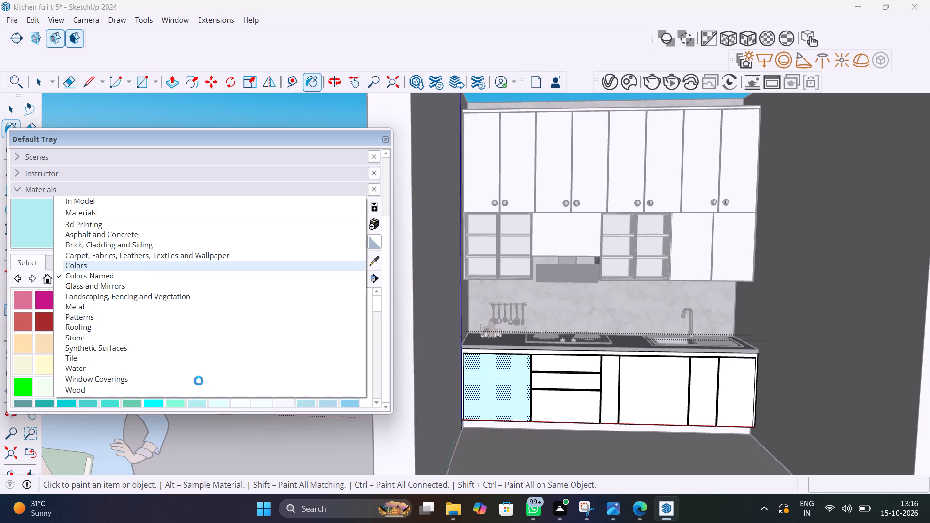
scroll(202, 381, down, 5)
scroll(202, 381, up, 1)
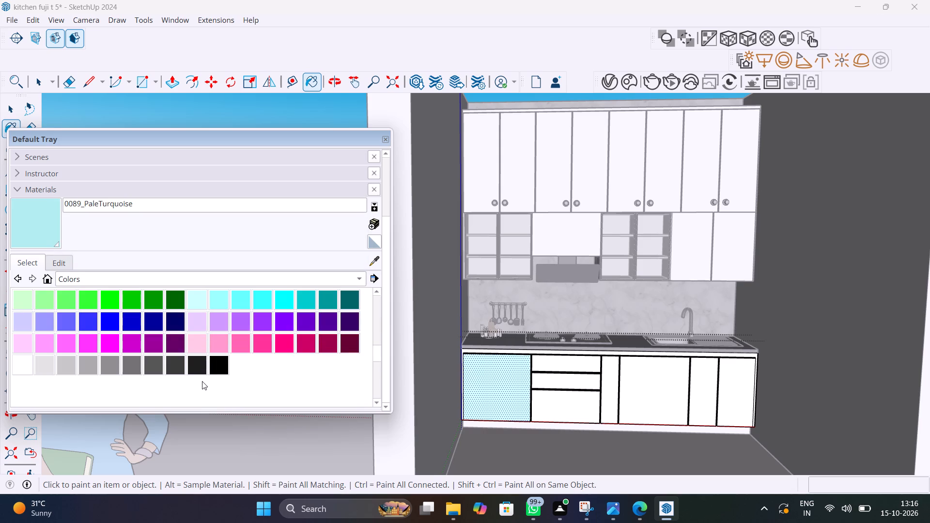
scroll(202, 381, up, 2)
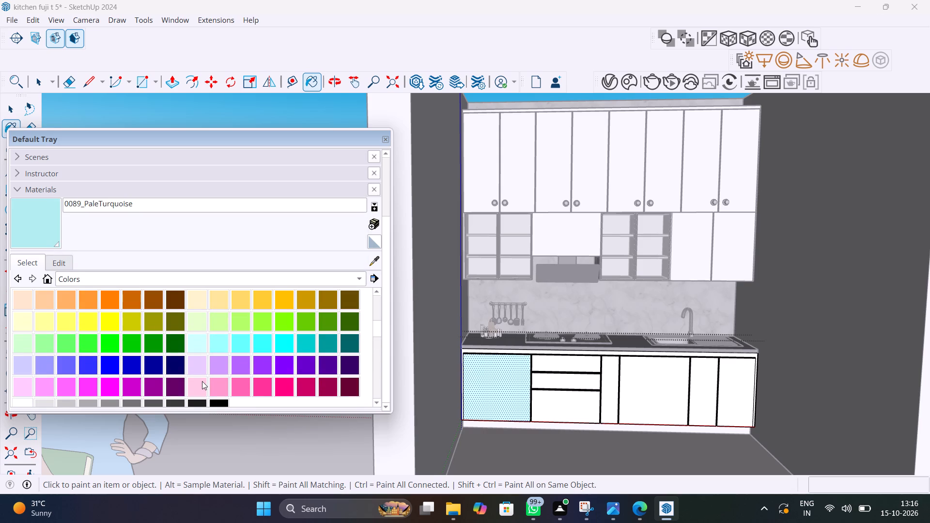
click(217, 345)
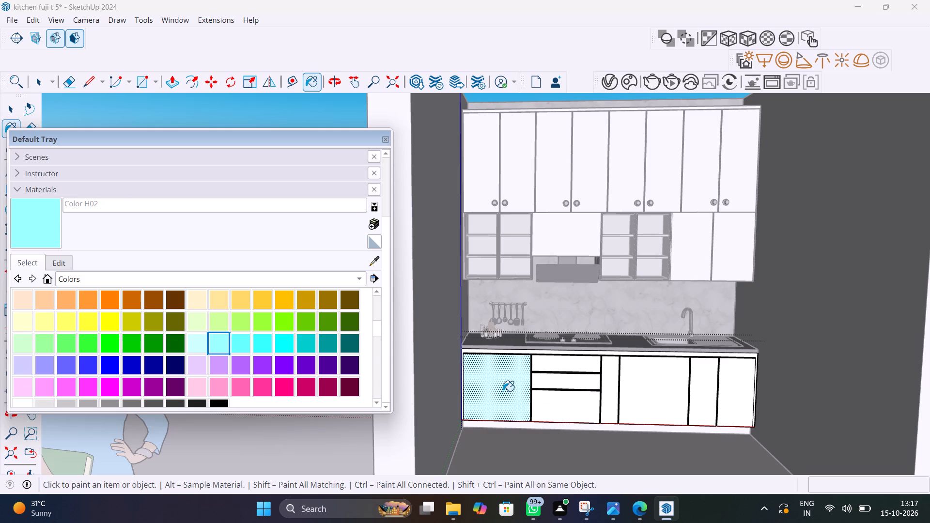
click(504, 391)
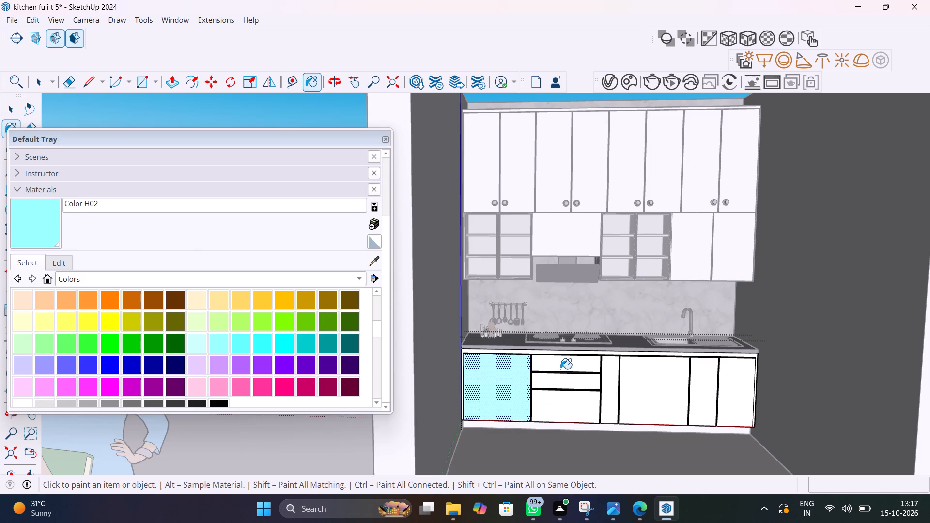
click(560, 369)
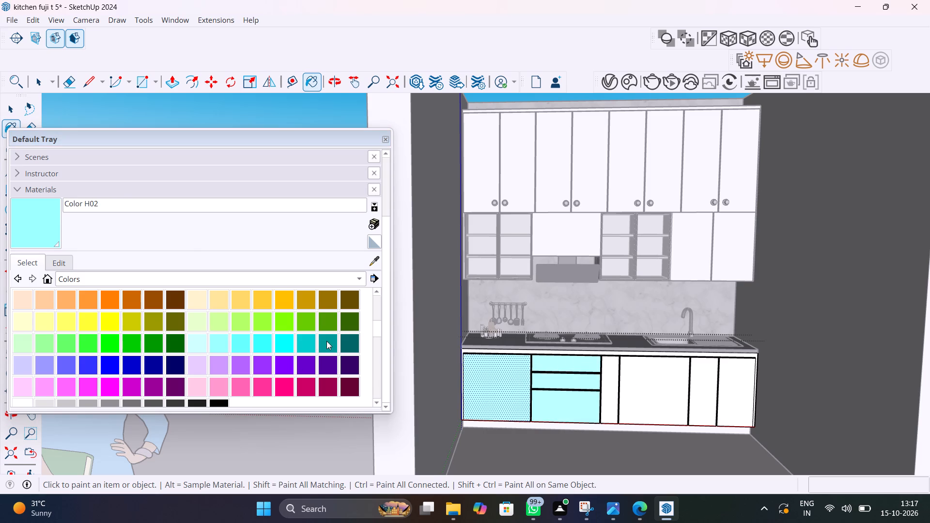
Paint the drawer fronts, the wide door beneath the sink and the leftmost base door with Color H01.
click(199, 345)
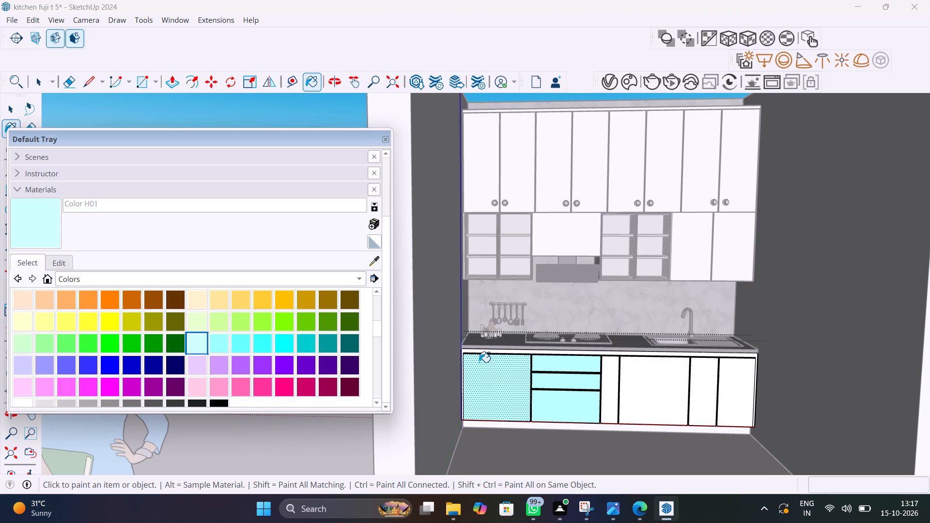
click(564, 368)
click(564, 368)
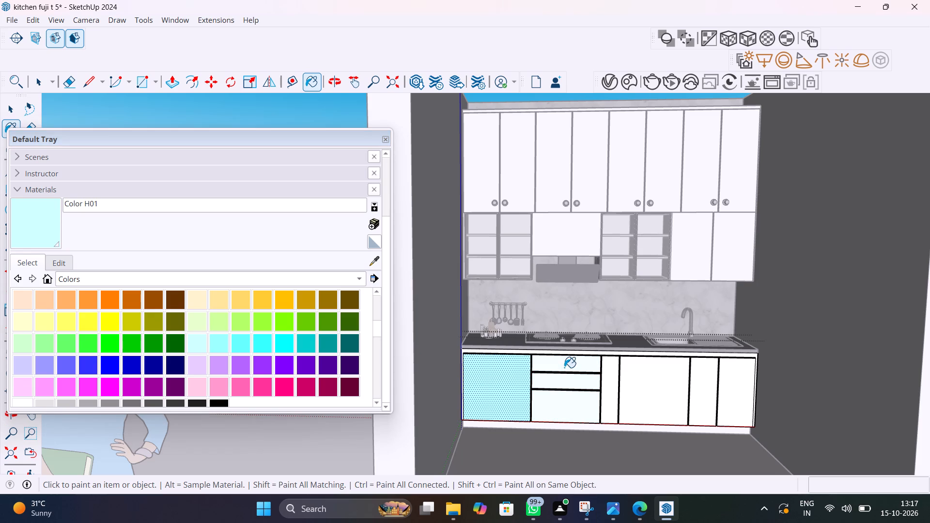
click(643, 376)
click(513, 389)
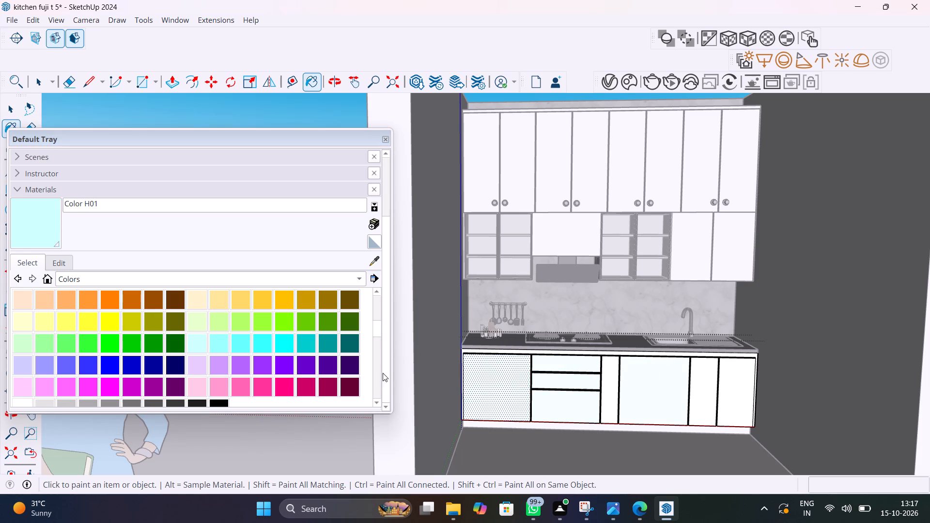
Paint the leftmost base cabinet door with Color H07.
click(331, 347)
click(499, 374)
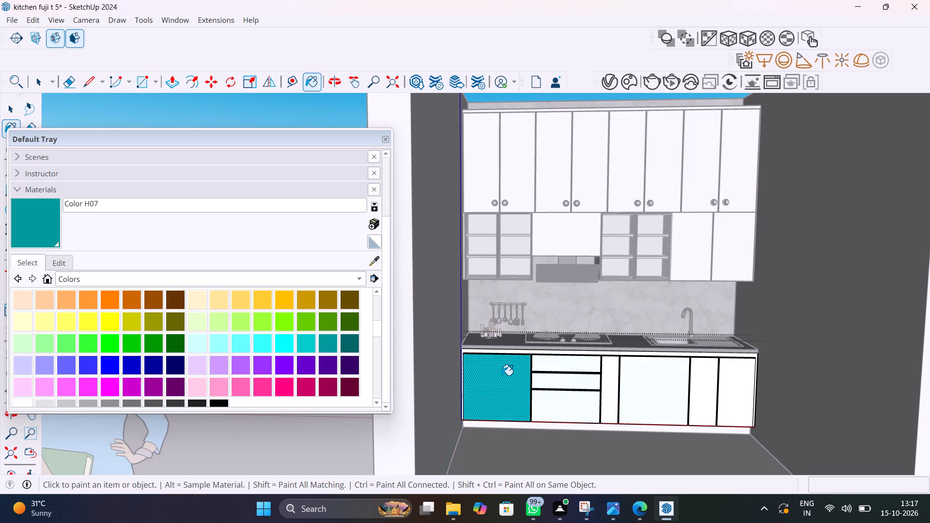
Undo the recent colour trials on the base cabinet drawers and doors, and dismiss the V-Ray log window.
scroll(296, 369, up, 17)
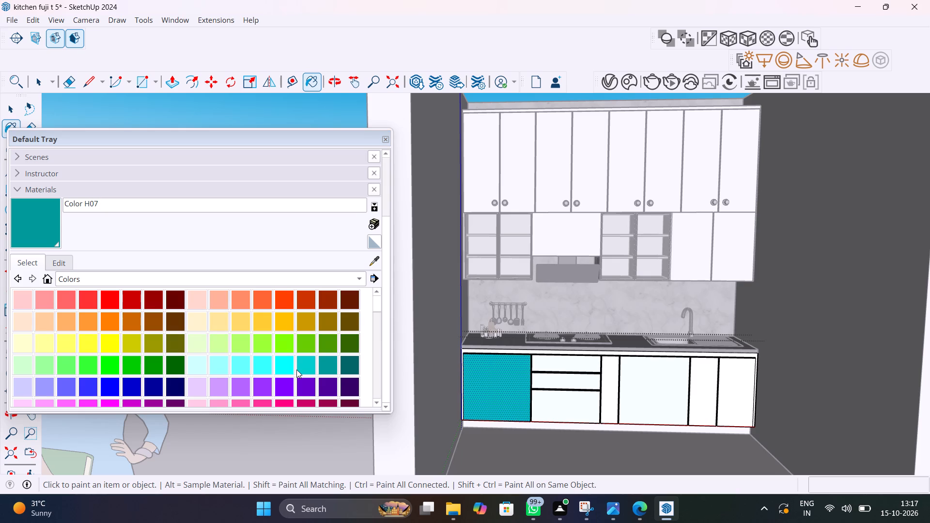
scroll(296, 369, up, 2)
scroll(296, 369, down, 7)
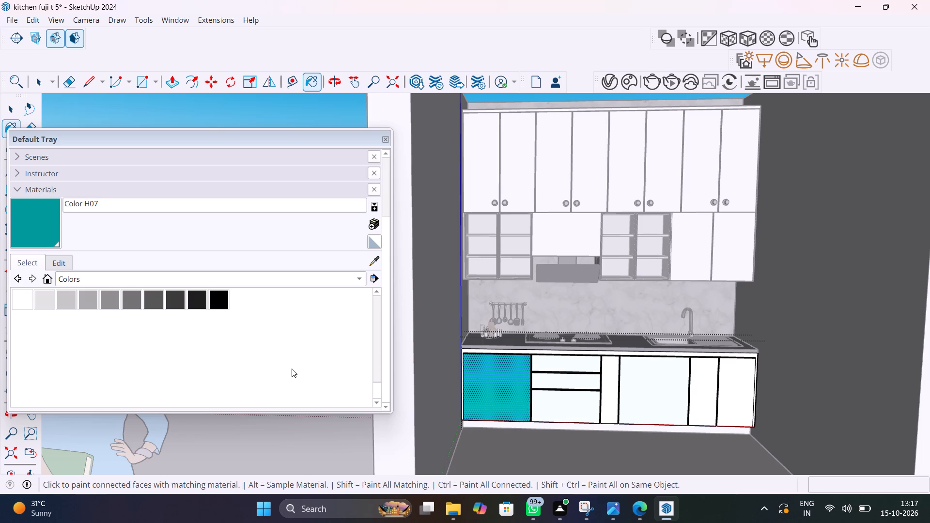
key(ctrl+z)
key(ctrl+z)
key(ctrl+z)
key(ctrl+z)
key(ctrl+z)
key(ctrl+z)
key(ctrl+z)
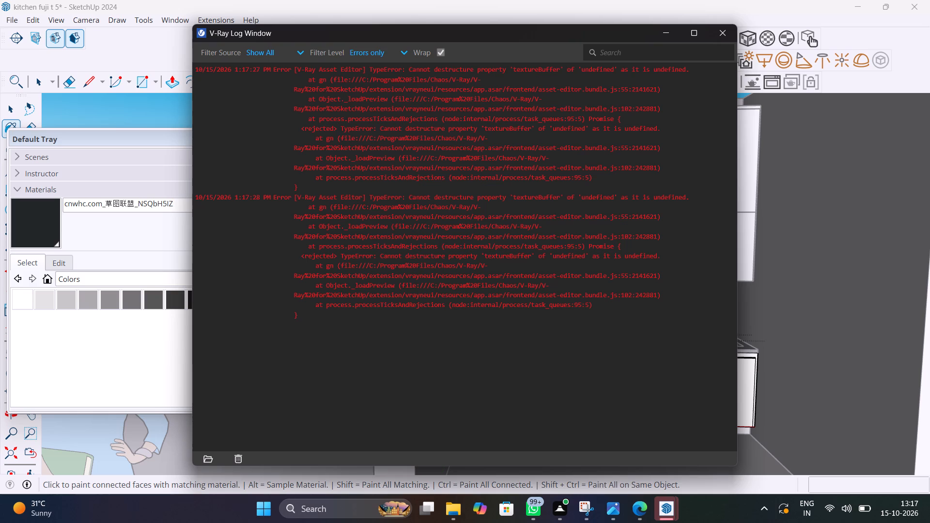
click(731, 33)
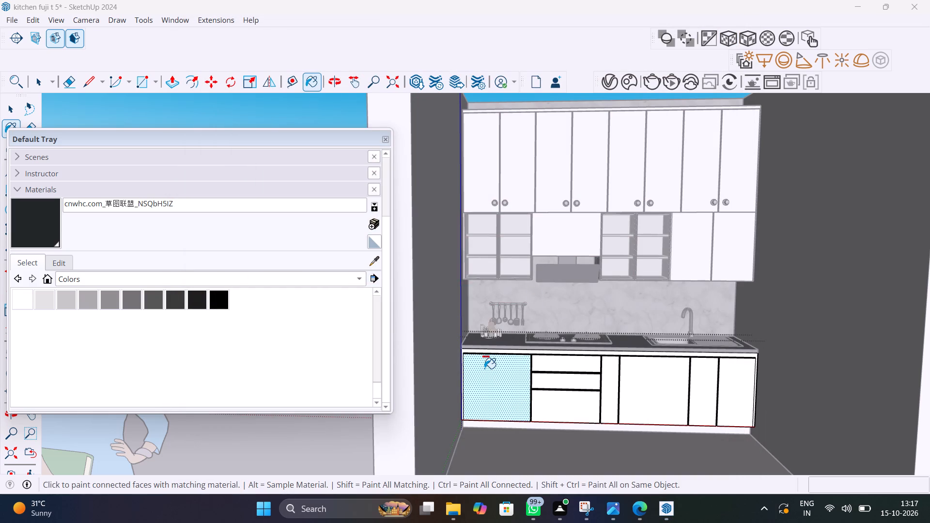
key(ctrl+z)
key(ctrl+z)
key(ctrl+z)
Leave the Paint Bucket, close the Default Tray and exit the base cabinet group.
key(space)
scroll(498, 398, down, 5)
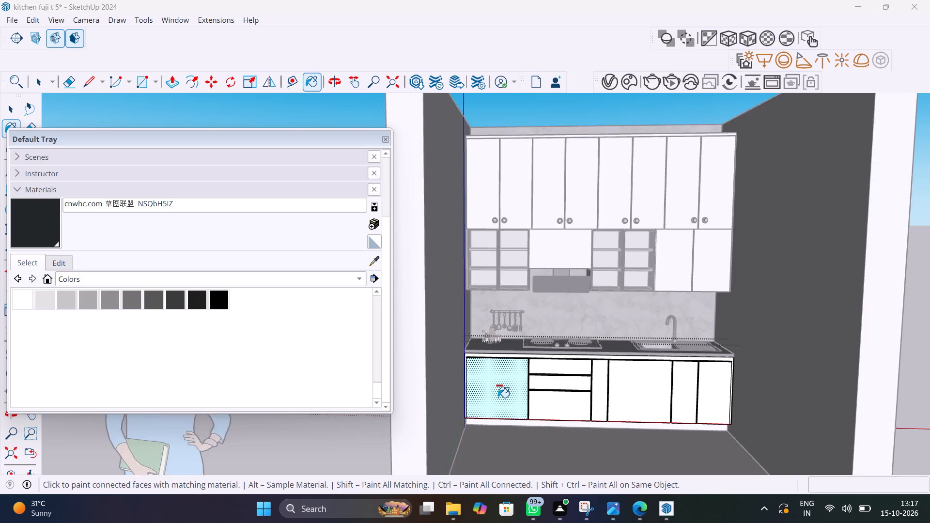
scroll(498, 398, down, 9)
key(space)
click(671, 362)
scroll(671, 362, up, 7)
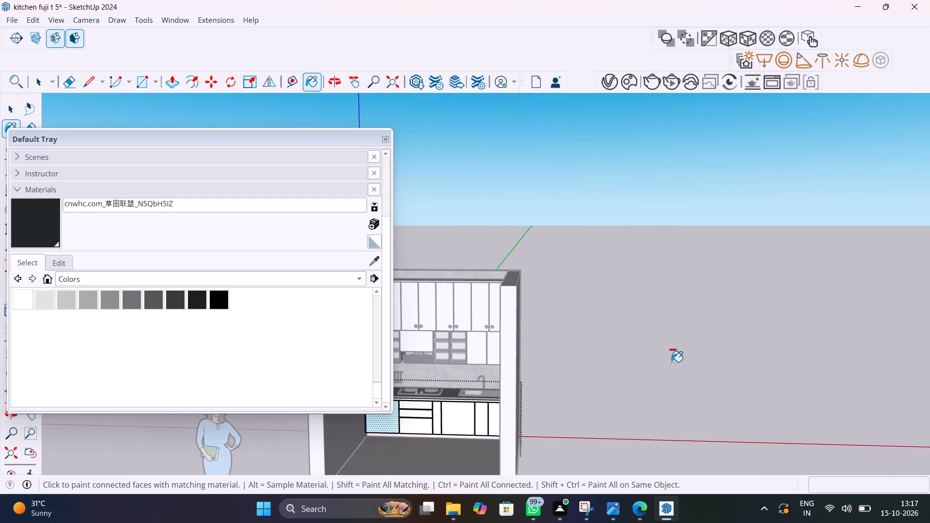
key(Escape)
click(386, 140)
key(space)
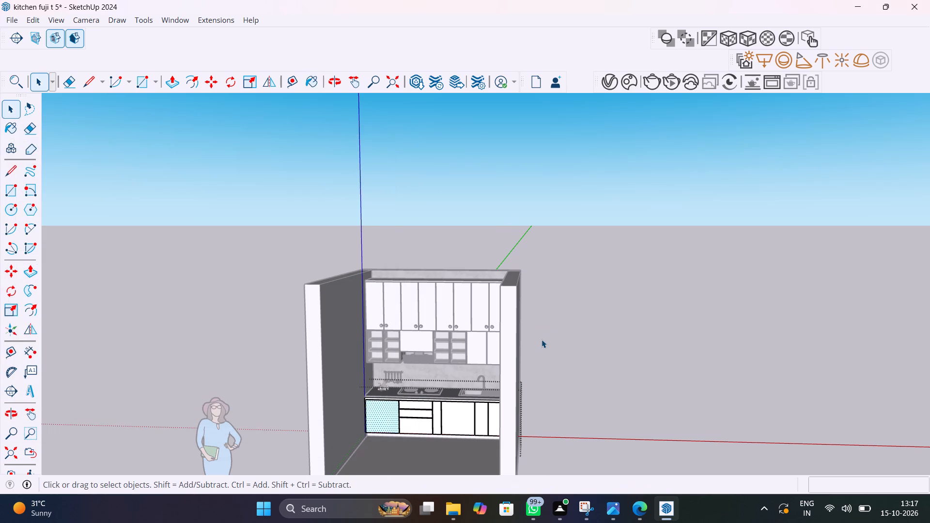
click(541, 339)
click(541, 351)
scroll(541, 351, up, 4)
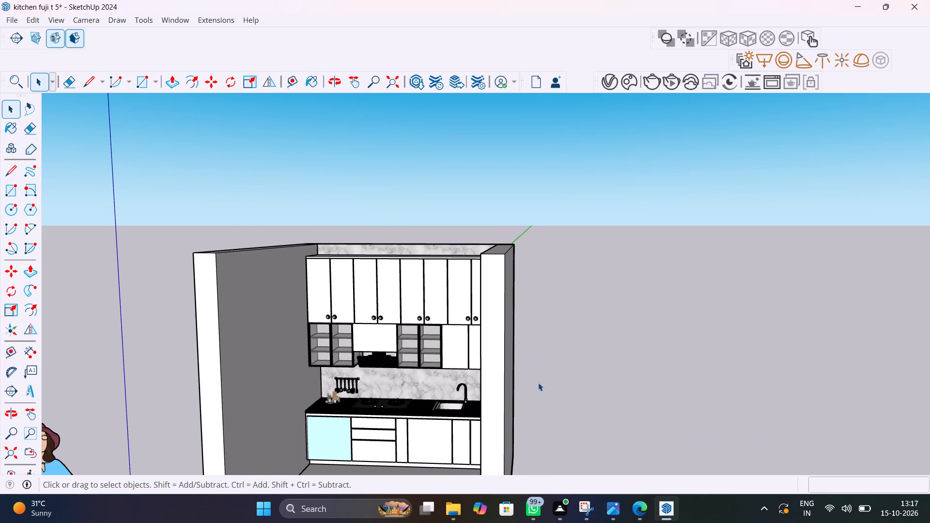
Undo the remaining blue colouring of the leftmost base door, redo one undone action to keep the countertop black, and exit the open group.
key(ctrl+z)
key(ctrl+z)
key(ctrl+z)
key(ctrl+z)
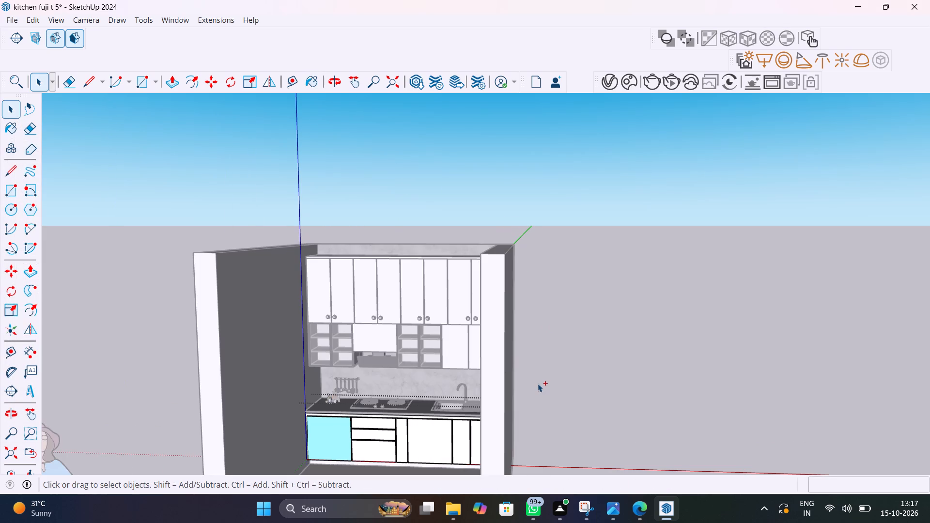
key(ctrl+z)
key(ctrl+z)
key(ctrl+z)
key(ctrl+z)
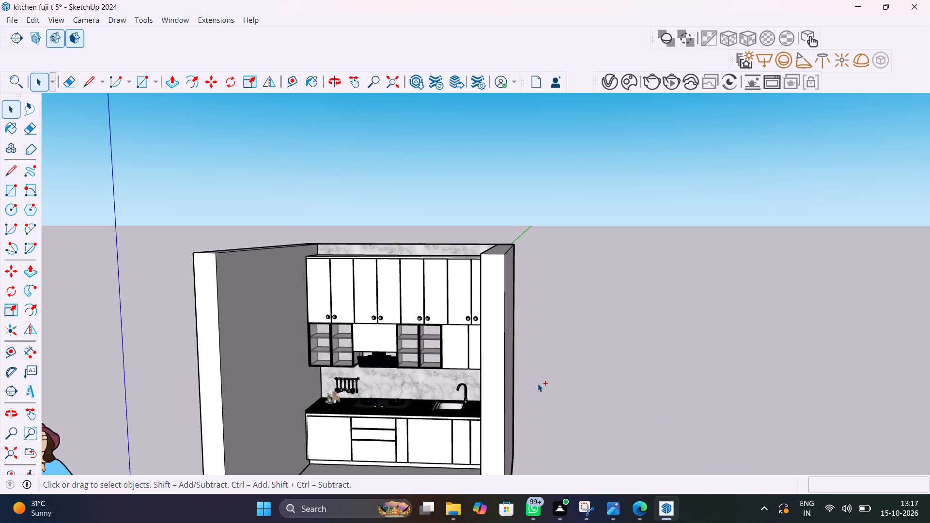
key(ctrl+z)
key(ctrl+z)
key(ctrl+y)
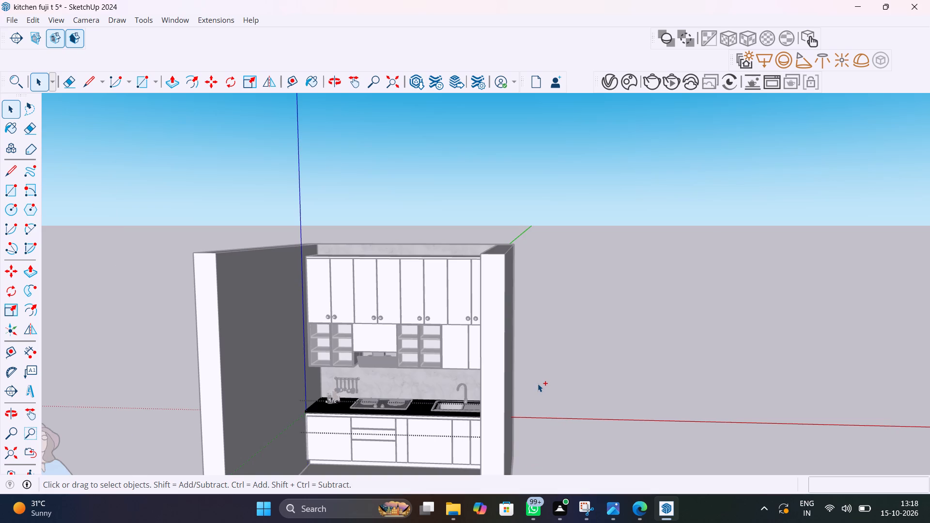
click(583, 396)
Browse the downloaded Tiles materials in the Chaos Cosmos Browser for a suitable finish, and close the browser.
shift+middle_drag(394, 400, 482, 380)
click(630, 84)
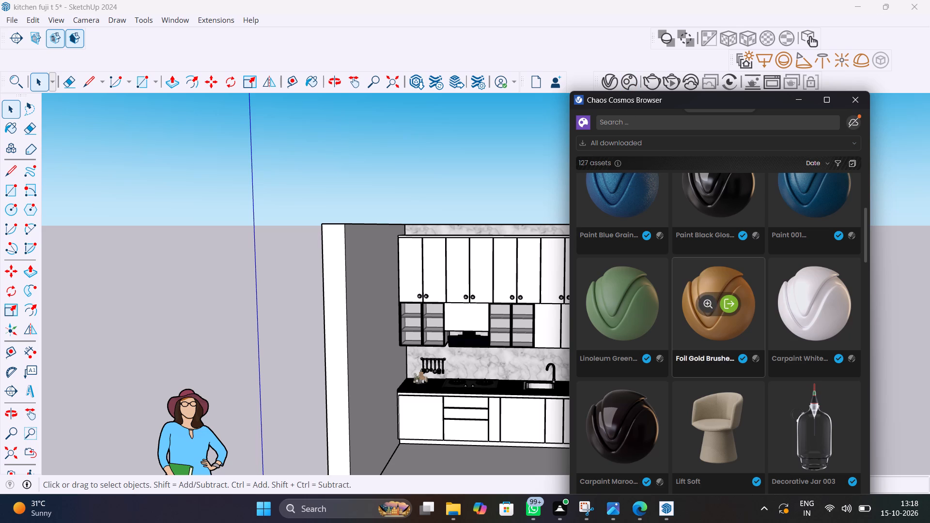
scroll(676, 320, up, 3)
scroll(718, 319, up, 5)
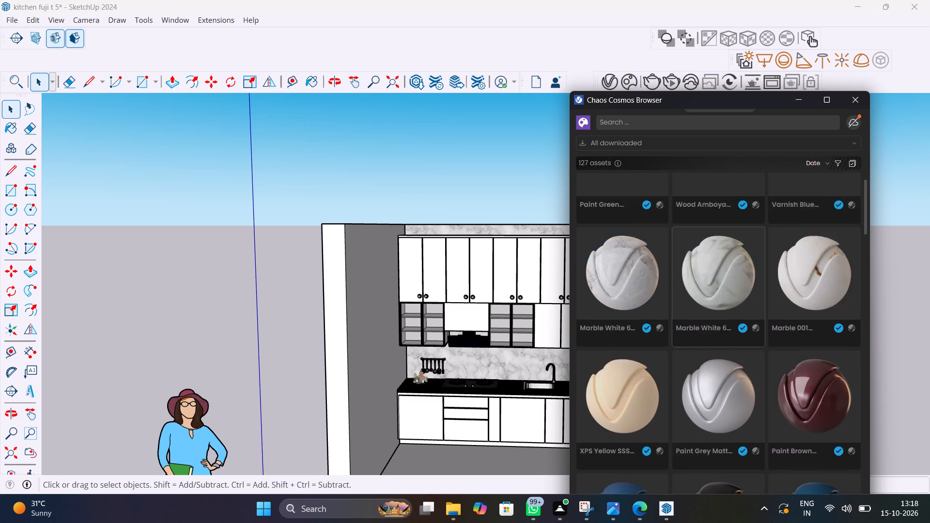
scroll(719, 318, up, 20)
scroll(719, 318, up, 1)
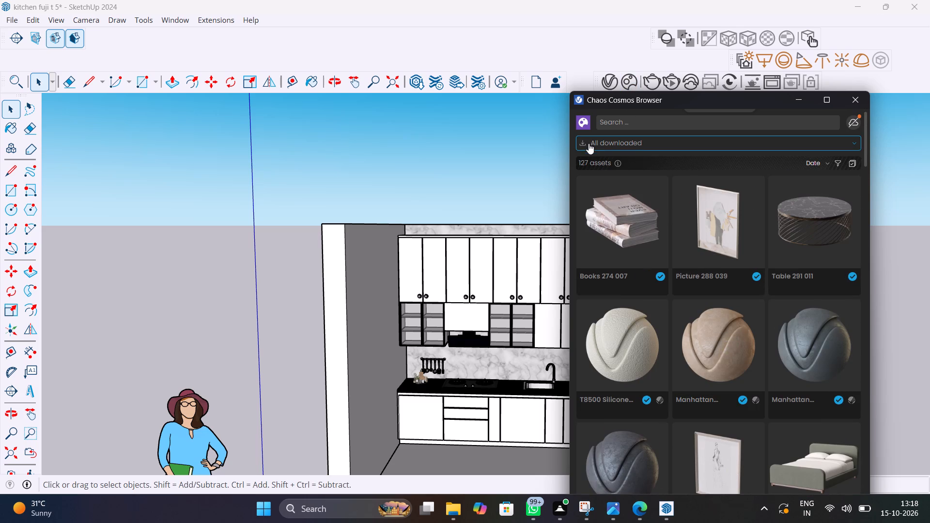
click(589, 143)
click(612, 183)
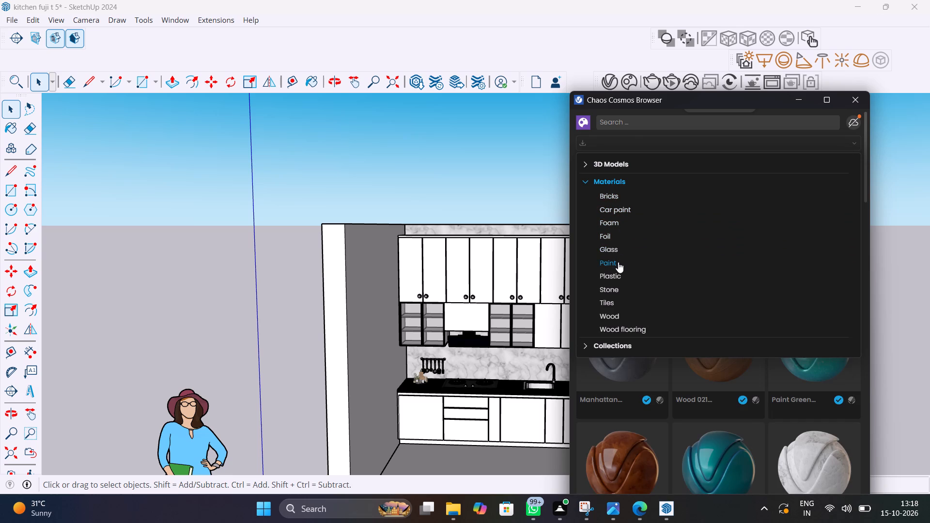
click(623, 300)
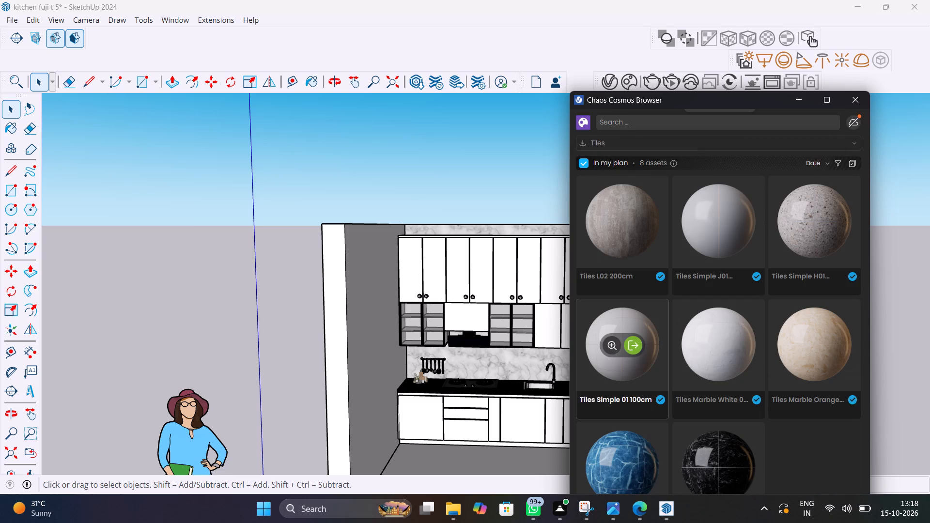
scroll(675, 375, down, 3)
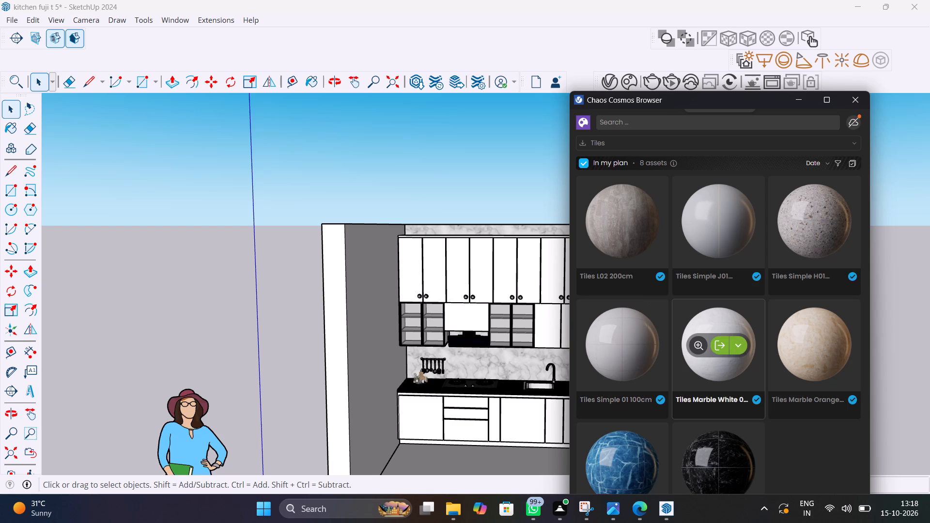
scroll(675, 375, down, 1)
scroll(675, 375, up, 10)
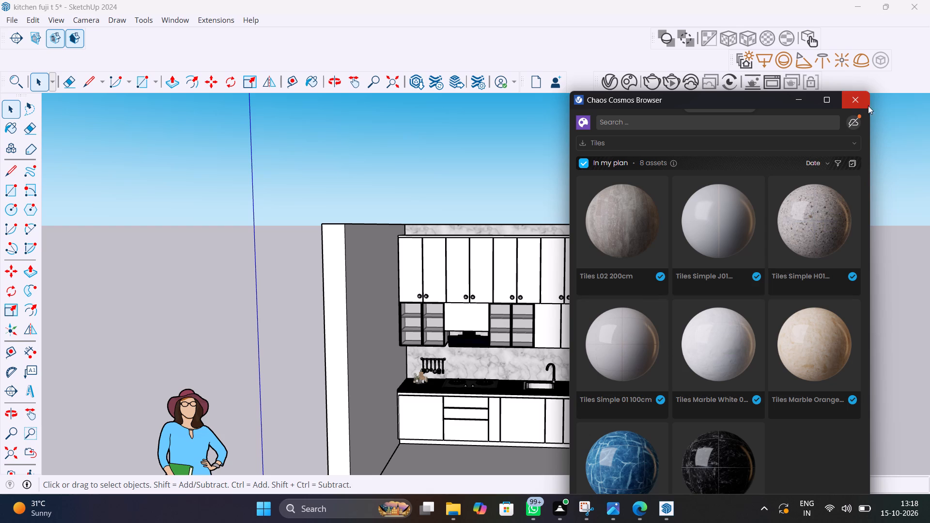
click(856, 122)
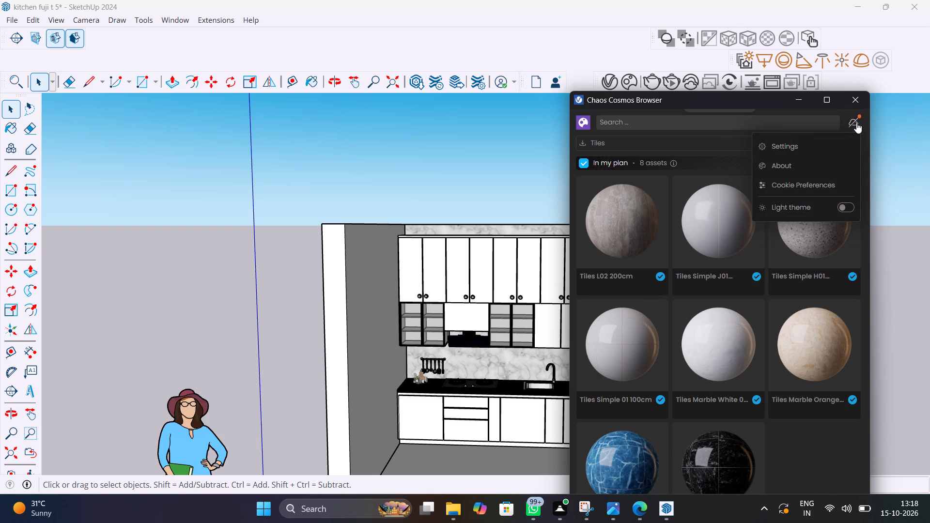
click(858, 101)
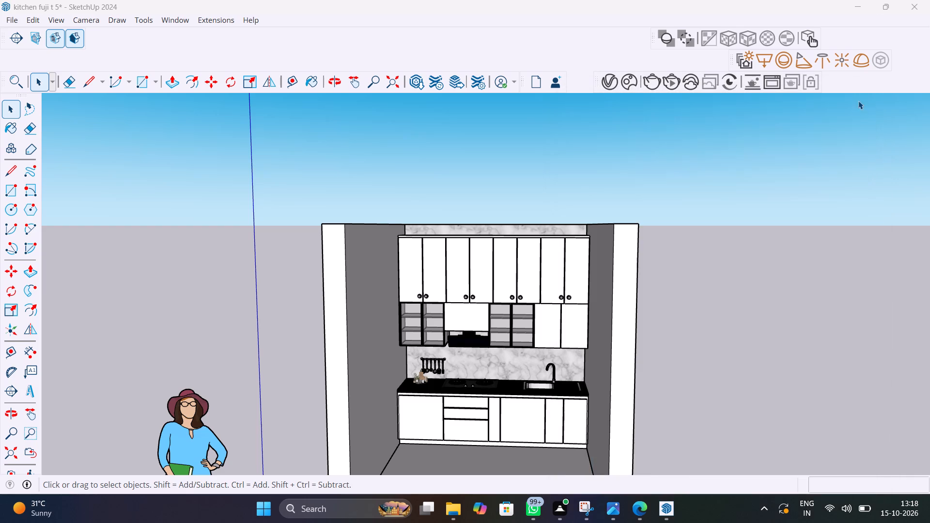
Inspect the kitchen's cabinet fronts, marble back wall and black countertop up close and from a distance.
scroll(667, 318, down, 5)
scroll(672, 333, up, 5)
middle_drag(668, 333, 686, 360)
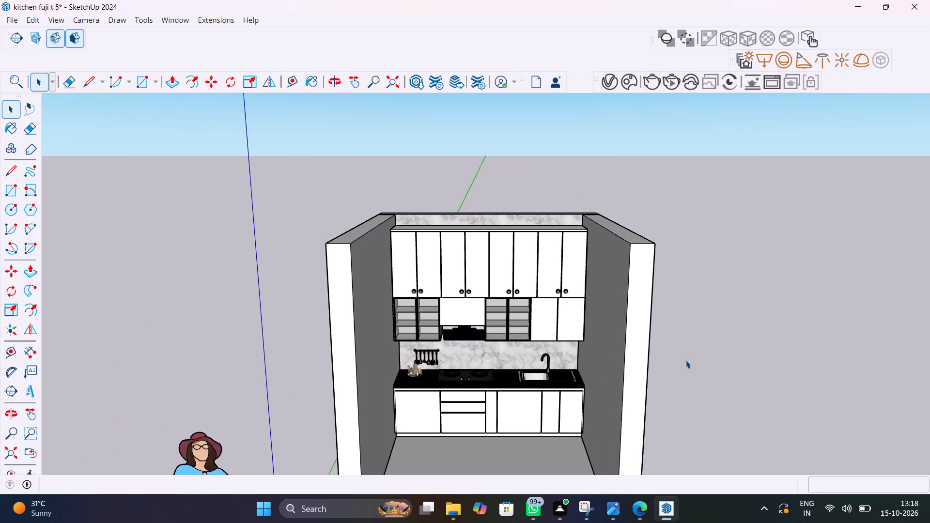
scroll(436, 411, up, 9)
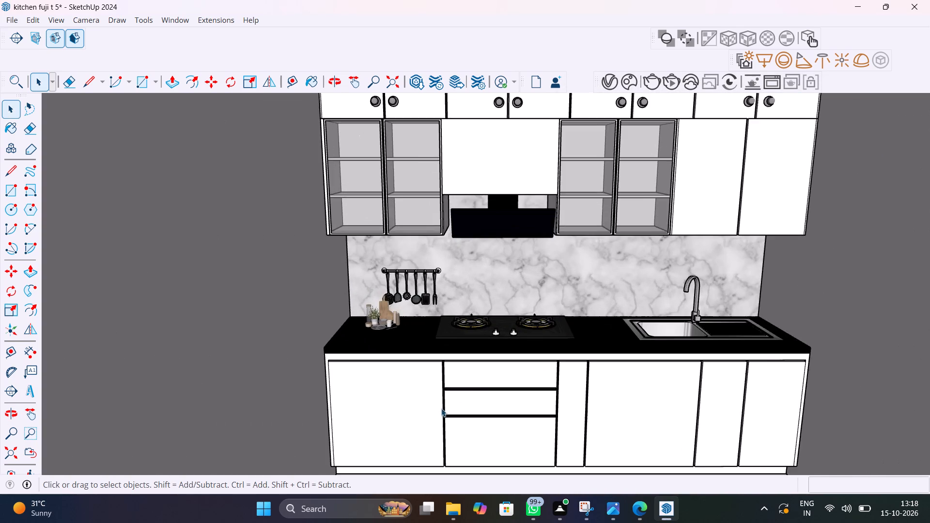
scroll(493, 375, up, 1)
middle_drag(493, 375, 478, 436)
scroll(489, 367, down, 13)
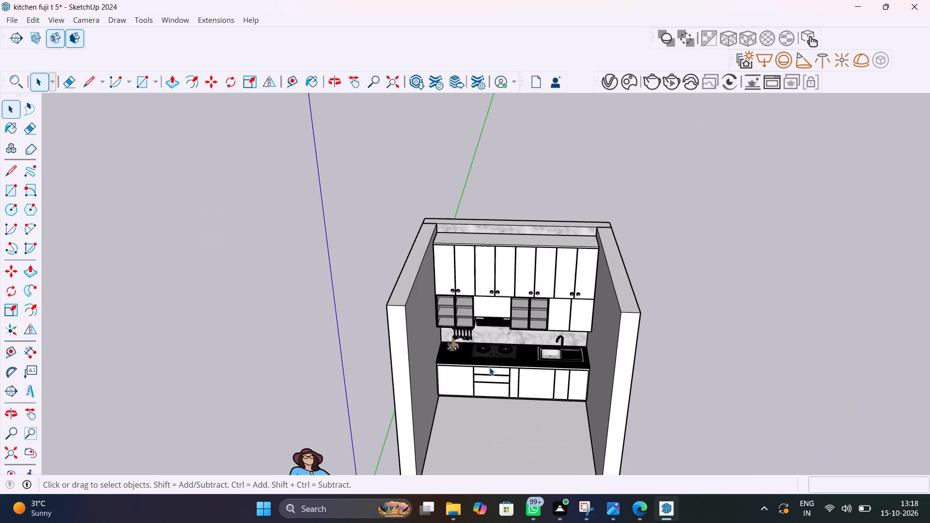
middle_drag(495, 369, 532, 293)
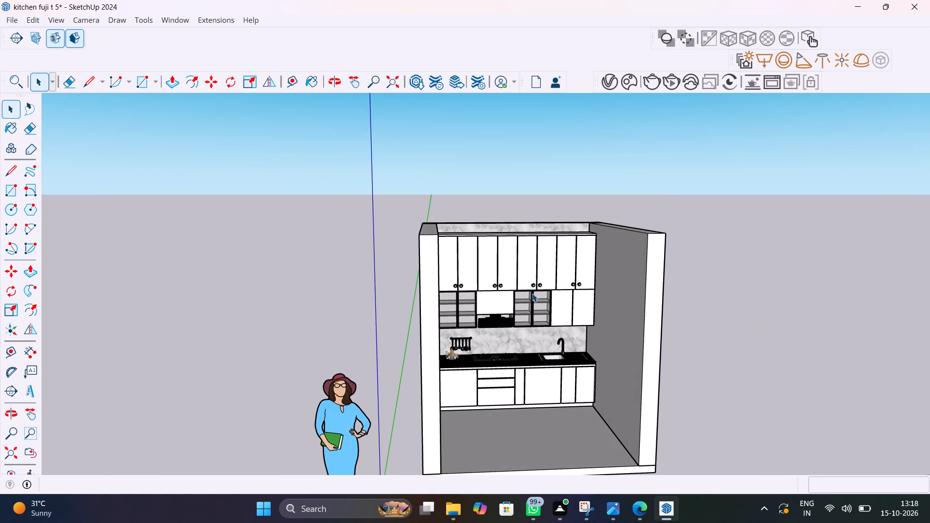